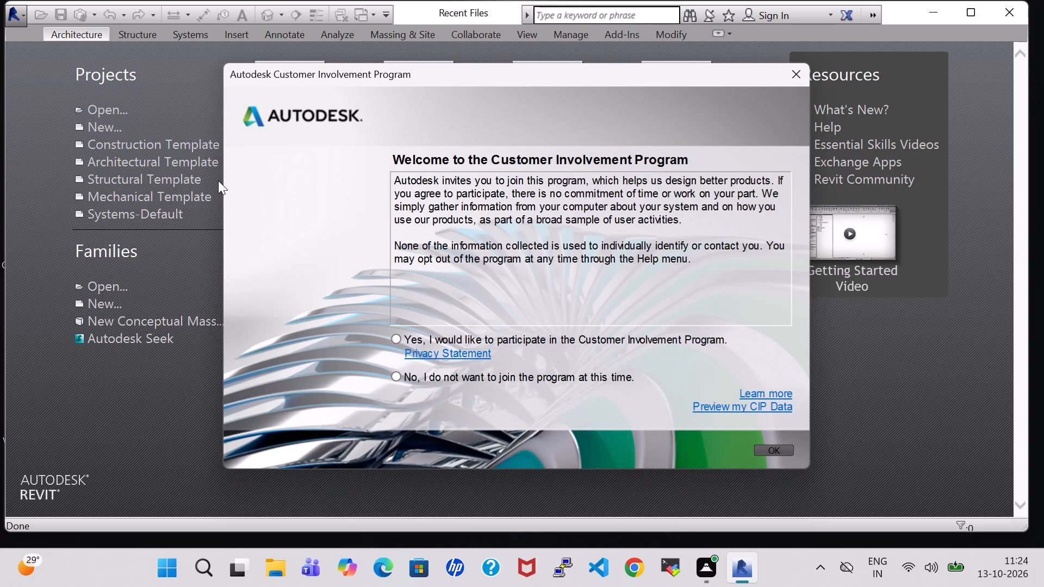
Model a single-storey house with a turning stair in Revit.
Dismiss the Customer Involvement Program invitation and create a new project from the Architectural Template.
click(796, 72)
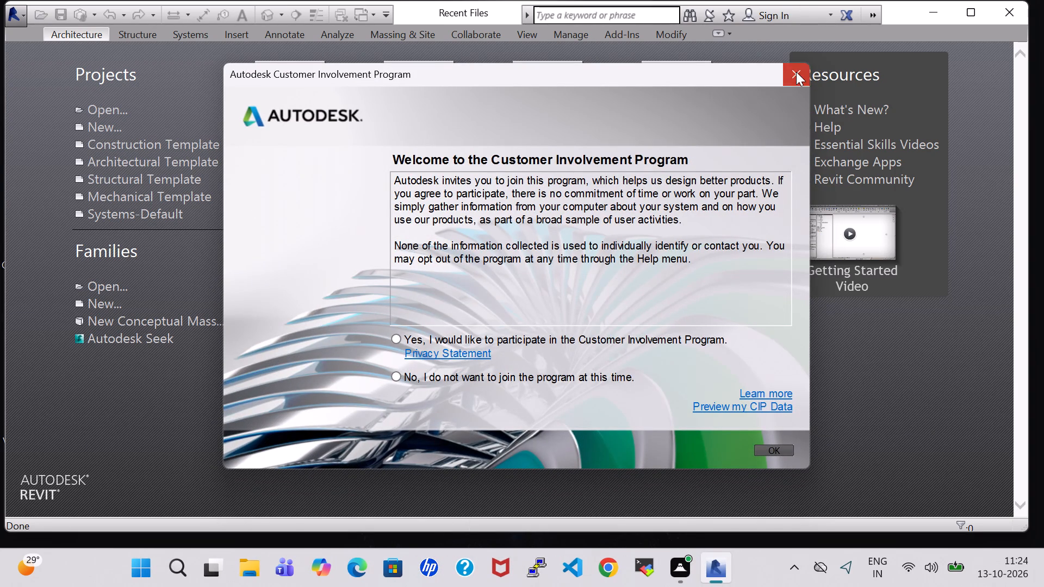
click(98, 131)
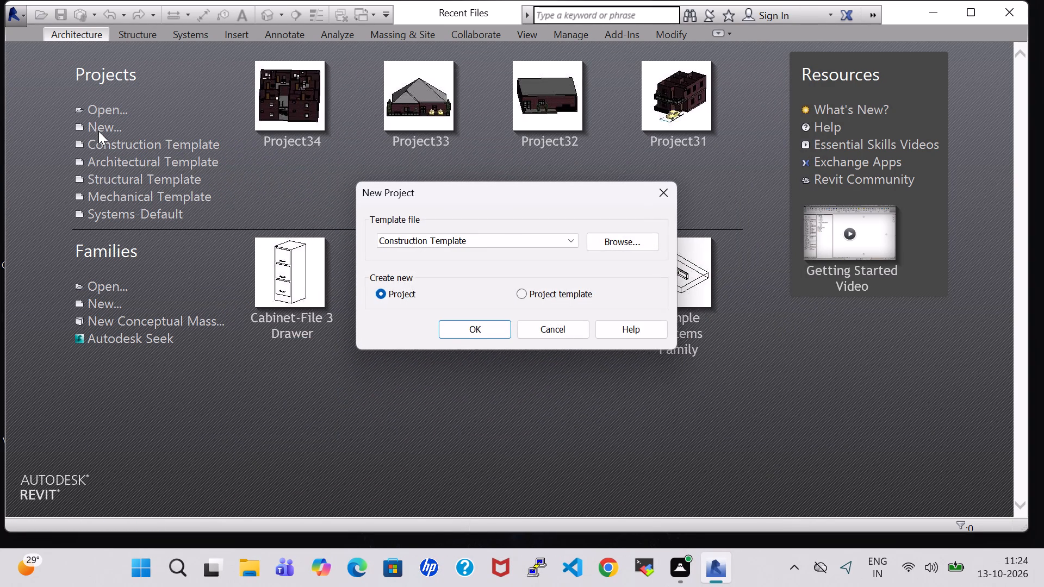
click(482, 241)
click(419, 276)
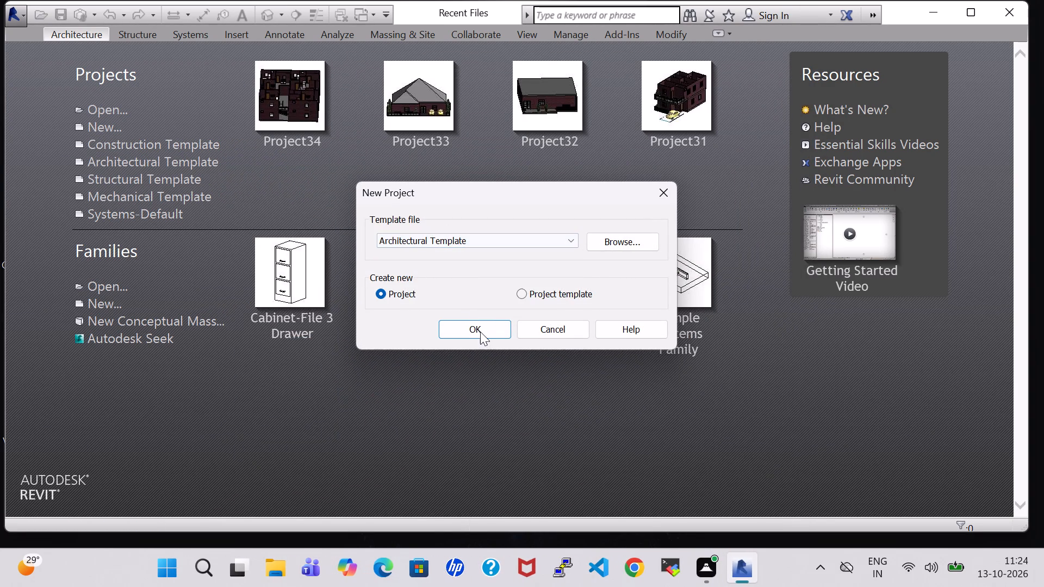
click(481, 333)
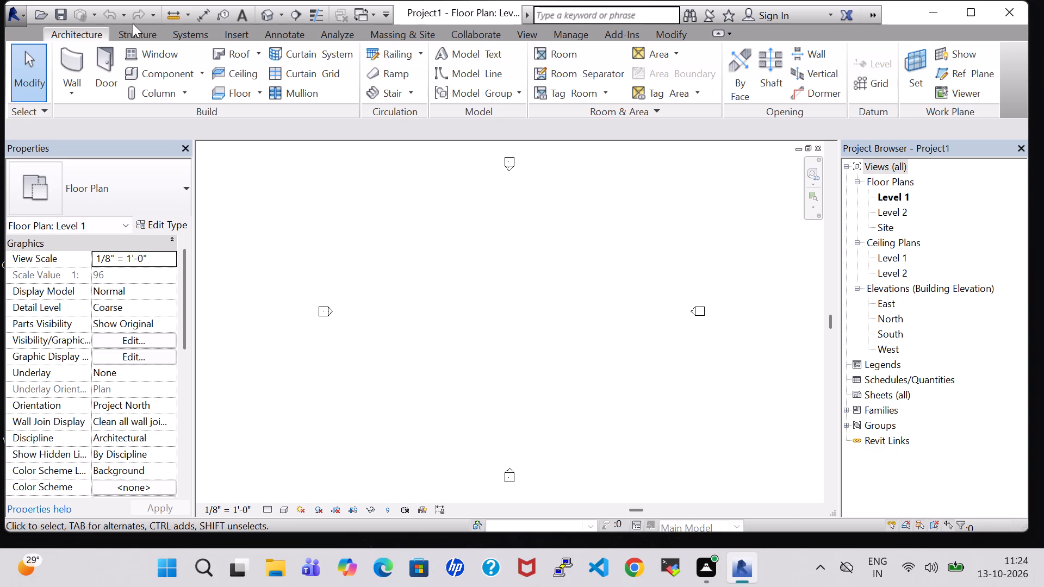
Draw a closed rectangle of Generic - 8" walls with 10' unconnected height on Level 1, about 30' wide and 40' long.
click(64, 67)
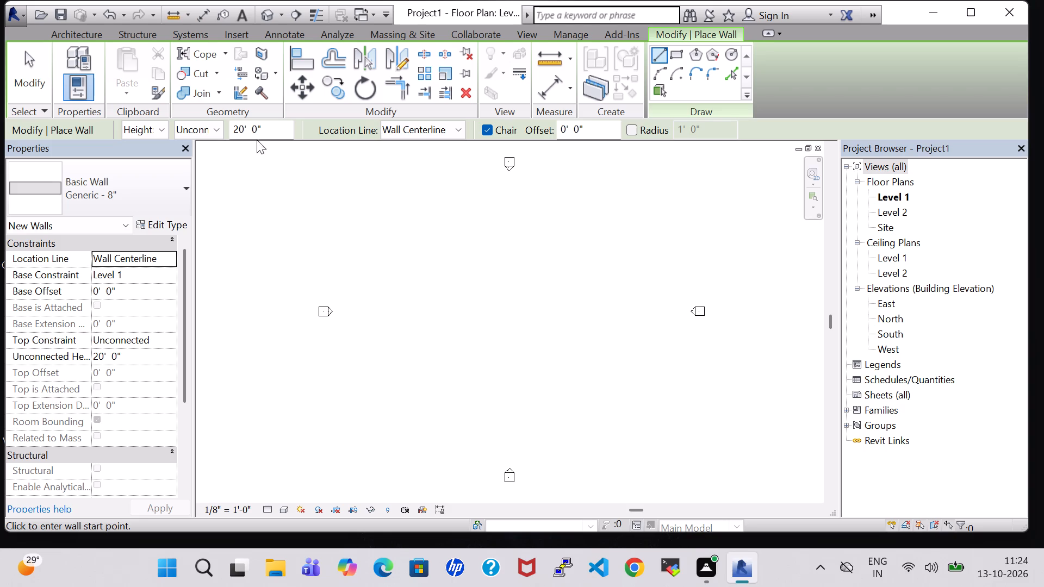
click(243, 126)
key(Left)
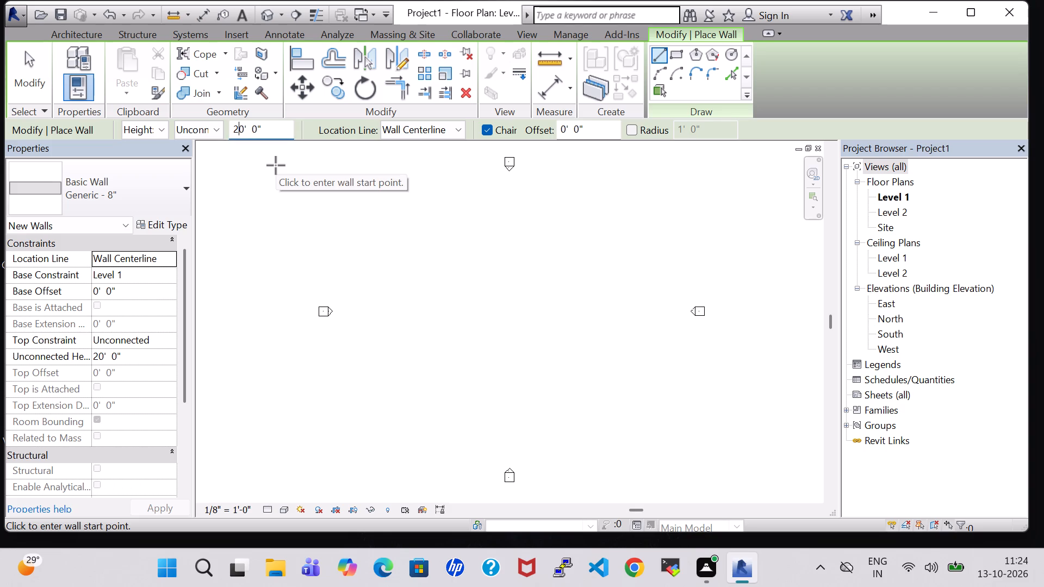
key(BackSpace)
key(1)
key(Return)
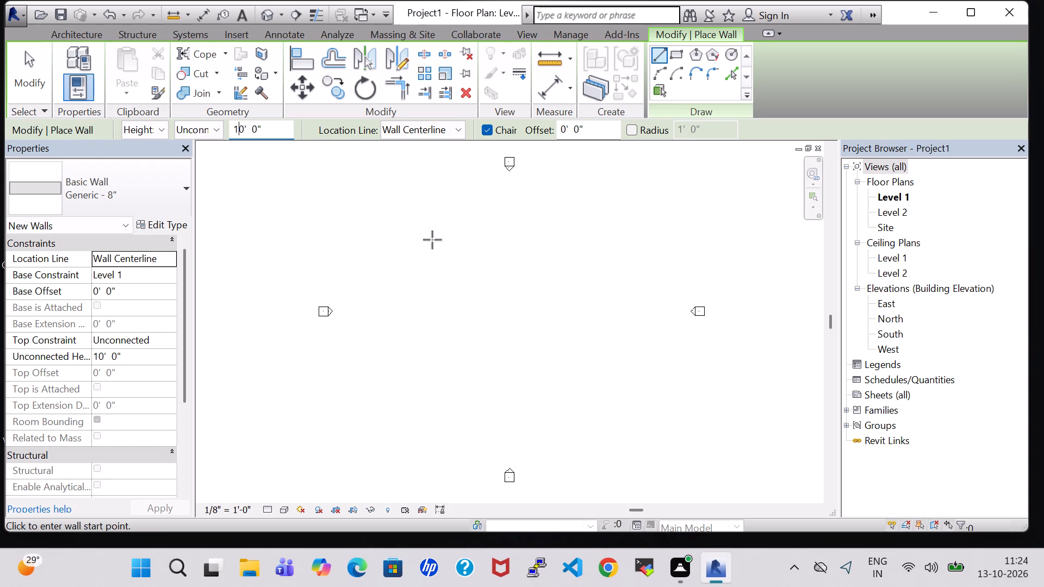
click(405, 228)
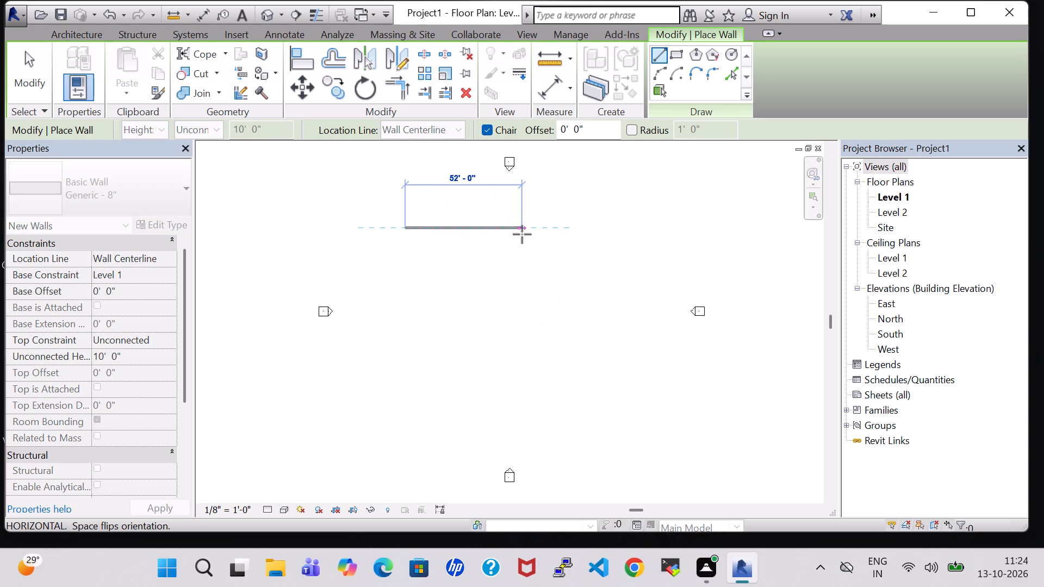
scroll(517, 234, up, 4)
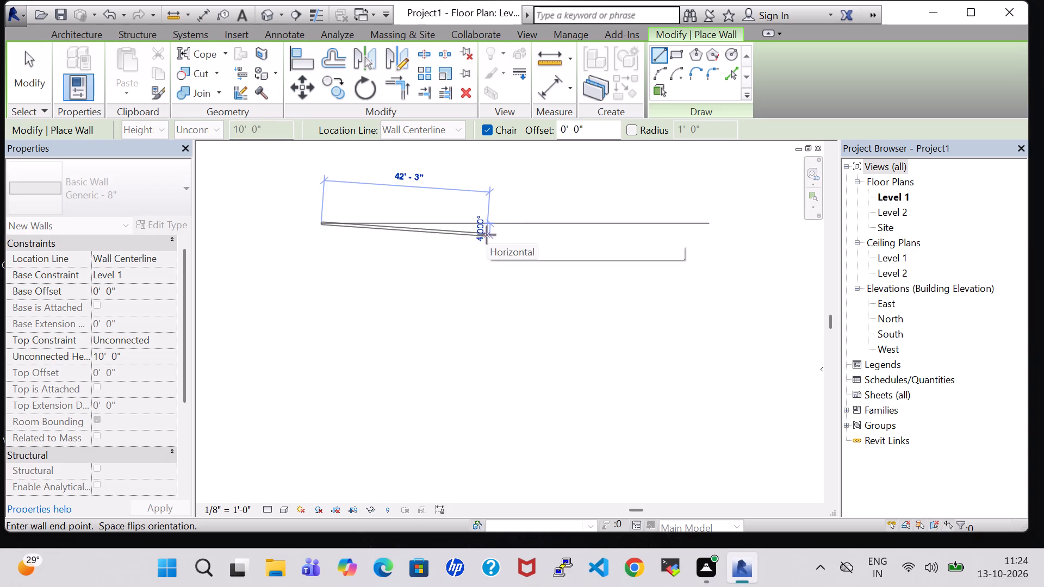
click(438, 220)
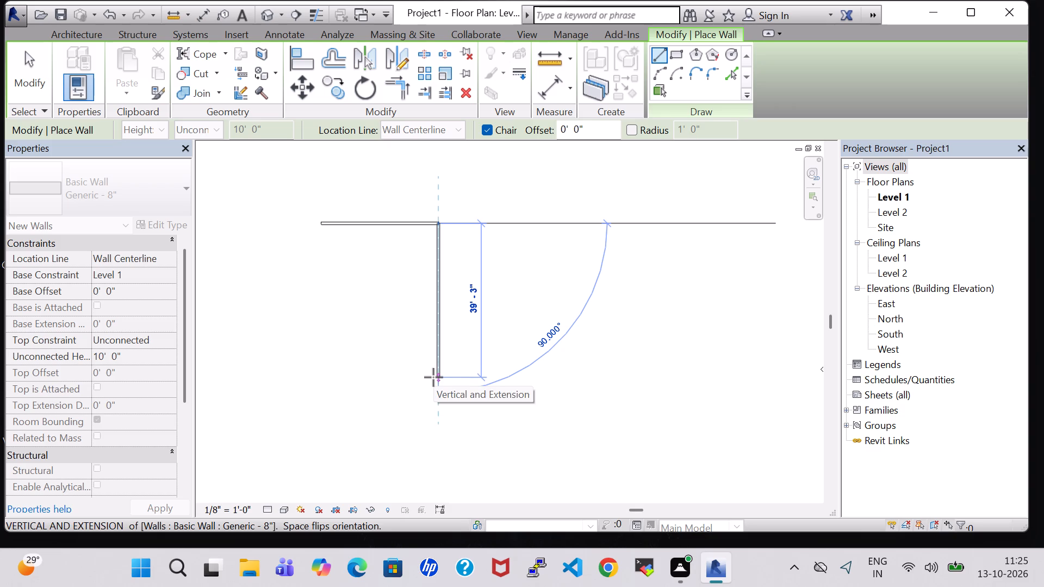
click(433, 380)
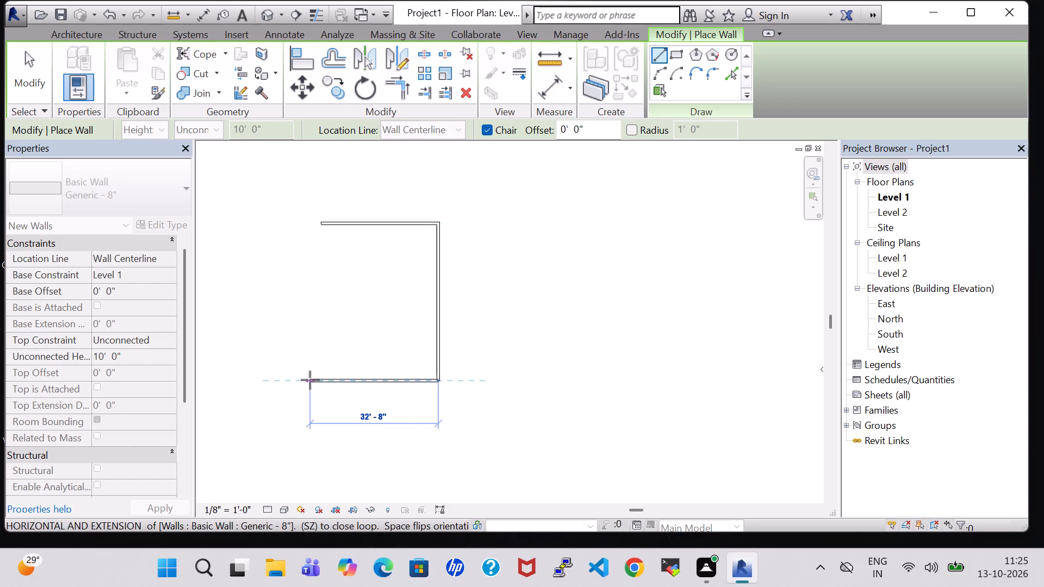
click(319, 380)
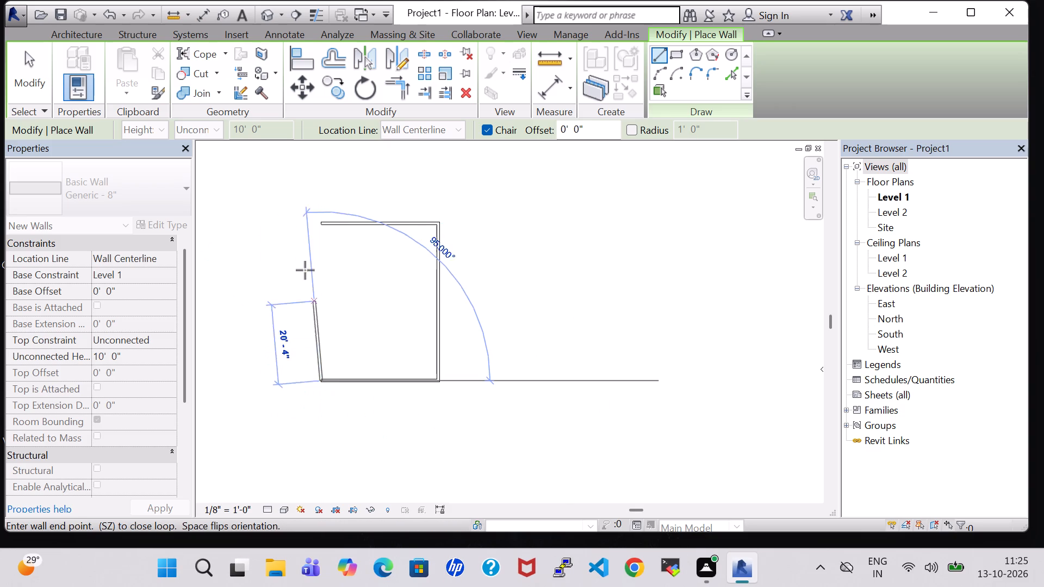
scroll(316, 236, up, 5)
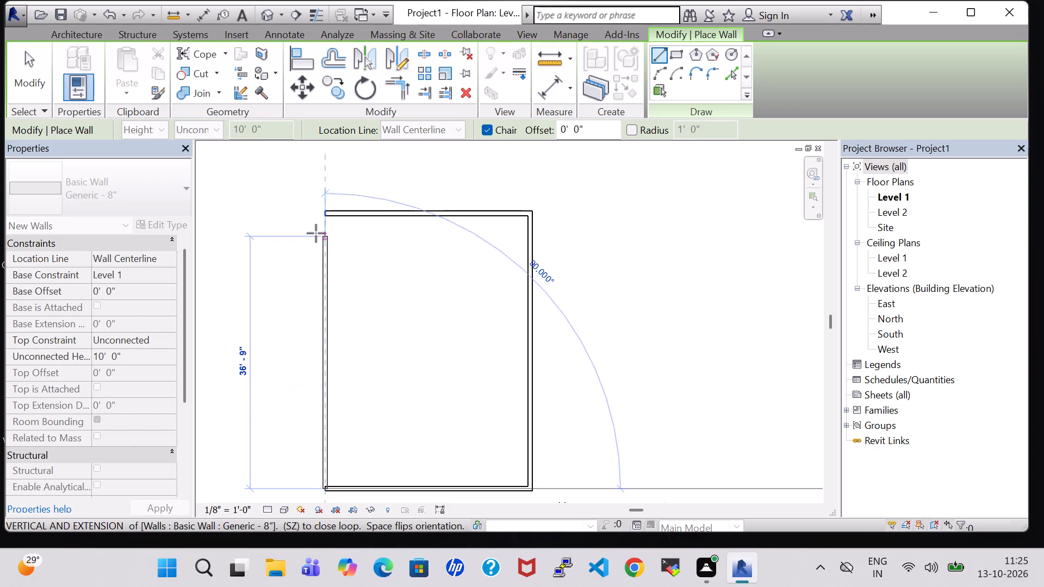
click(319, 211)
scroll(377, 289, down, 3)
middle_drag(377, 295, 406, 282)
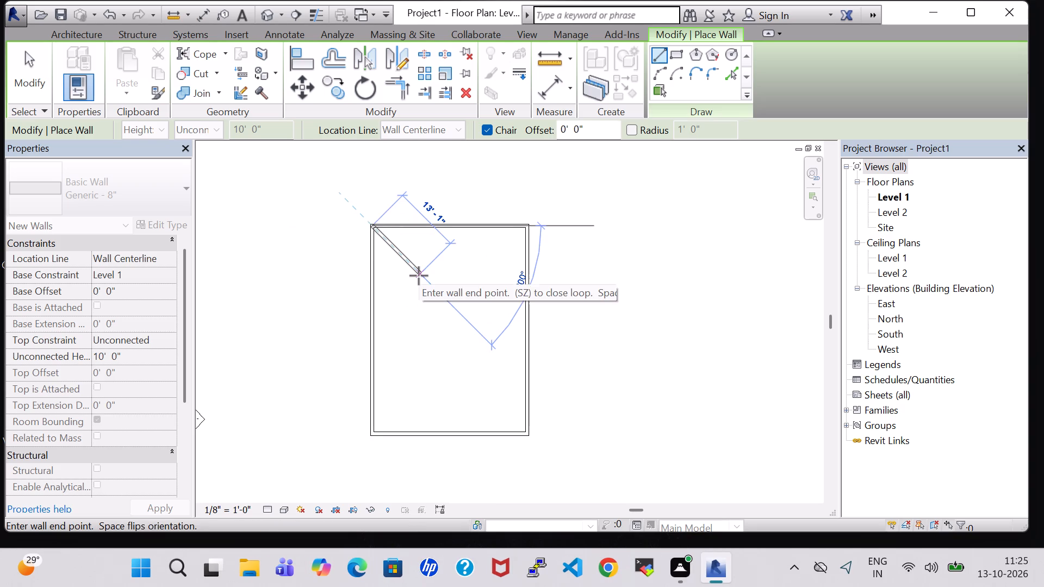
key(Escape)
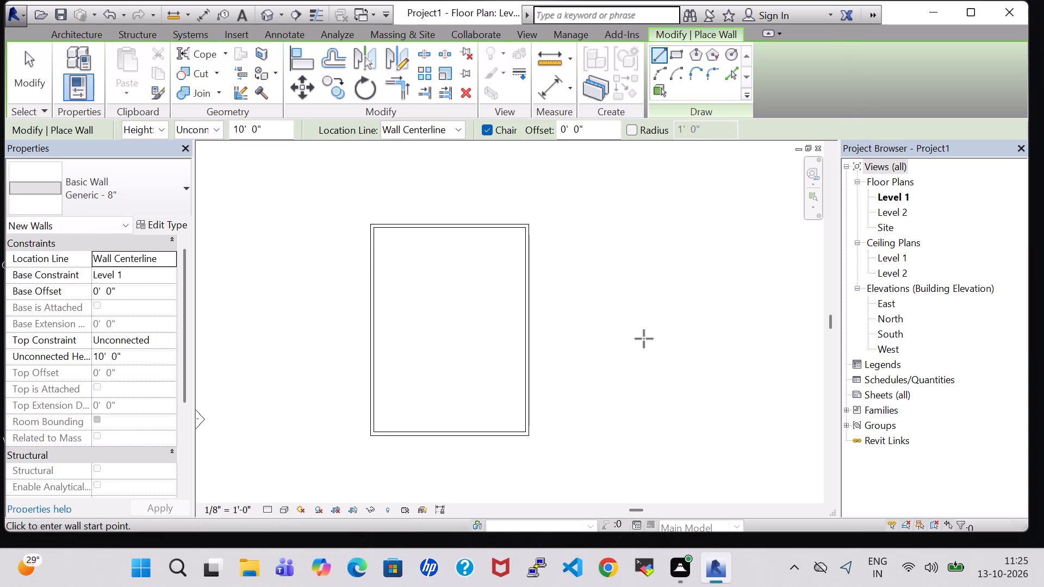
Add three walls below the rectangle's south wall to enclose a shallow strip room about 29'-10" wide.
middle_drag(476, 363, 483, 314)
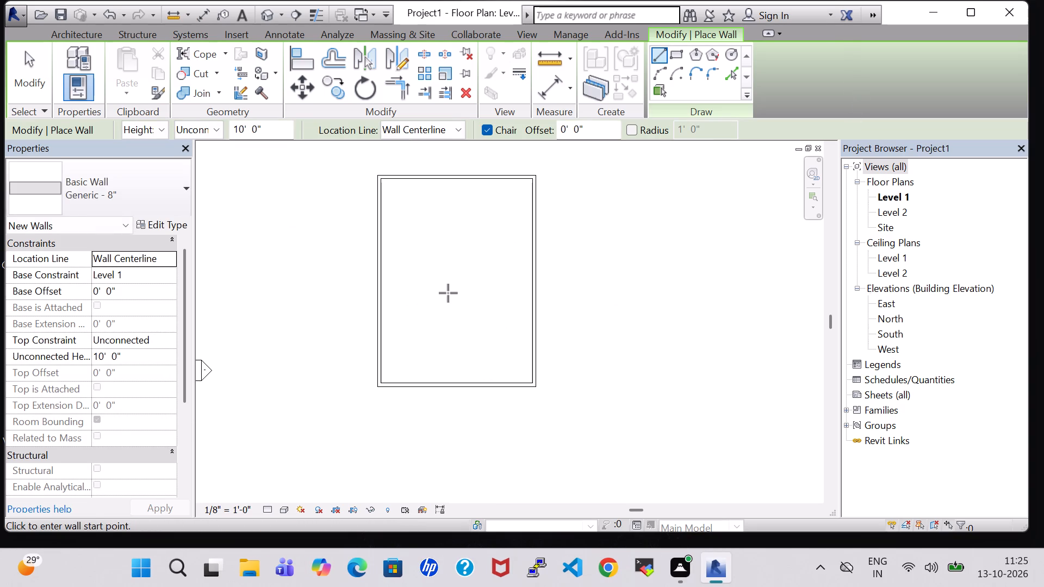
click(377, 386)
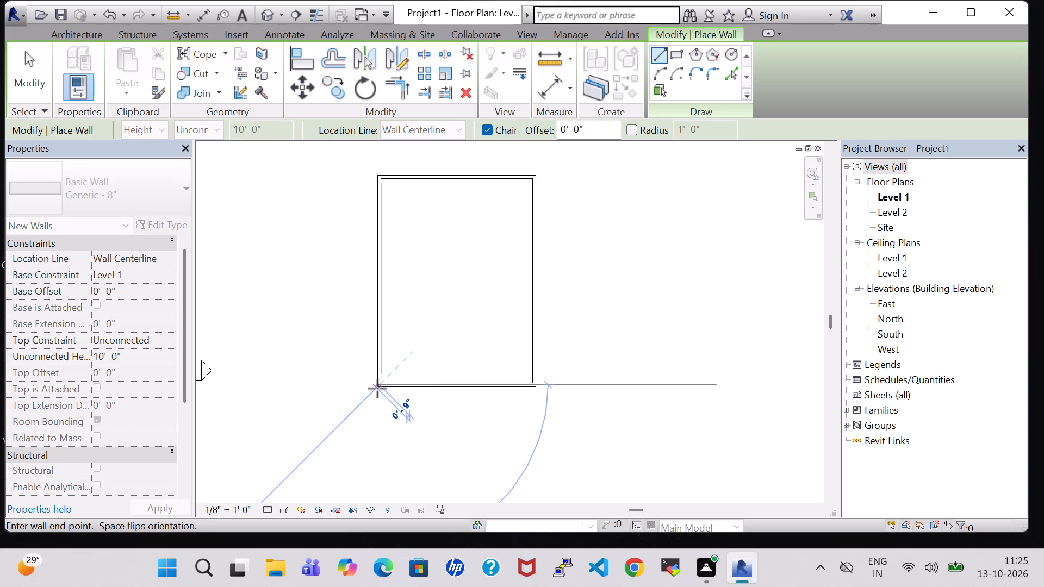
click(380, 429)
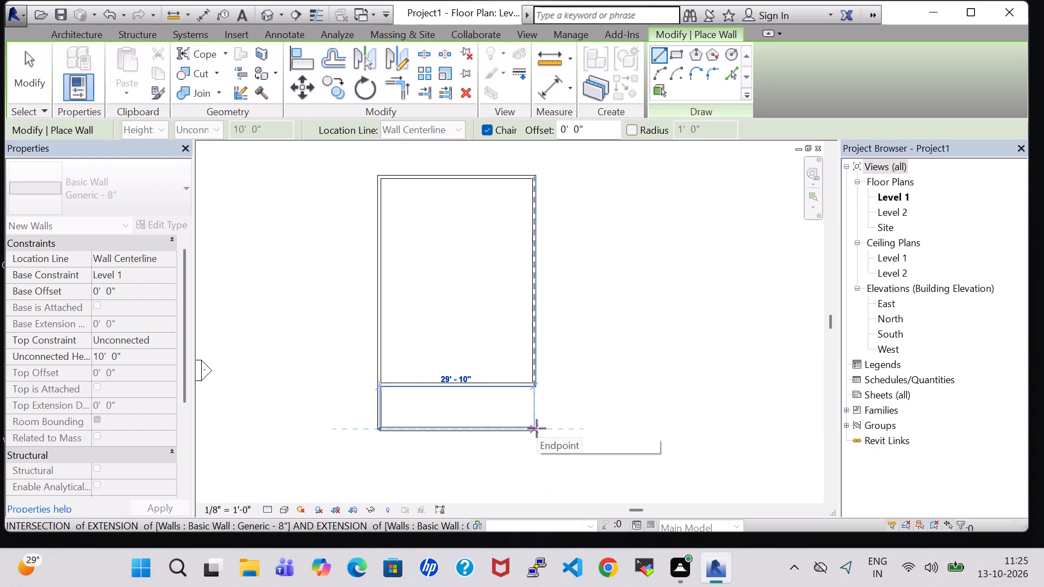
click(537, 428)
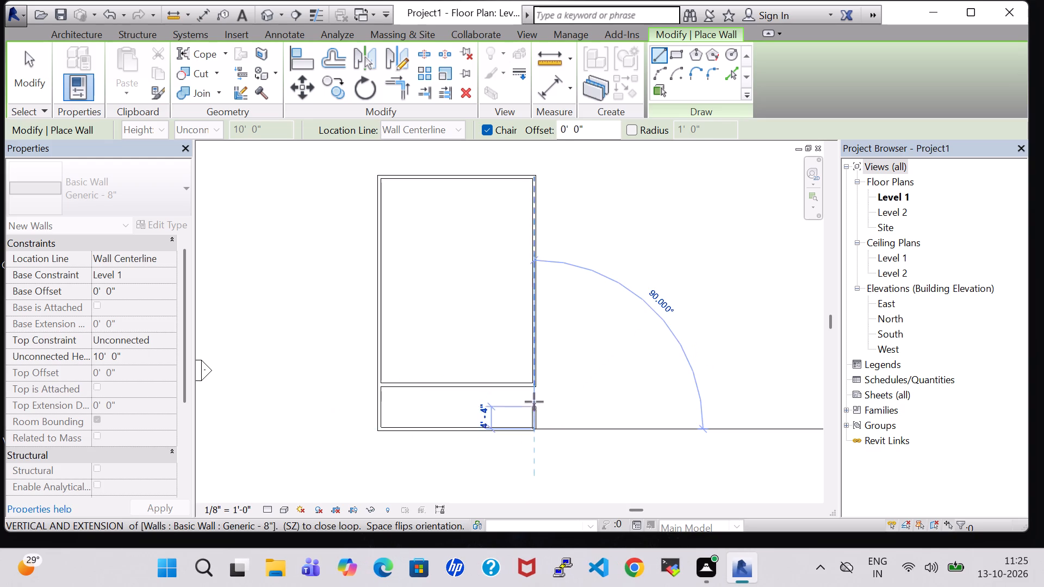
scroll(534, 402, up, 5)
click(529, 365)
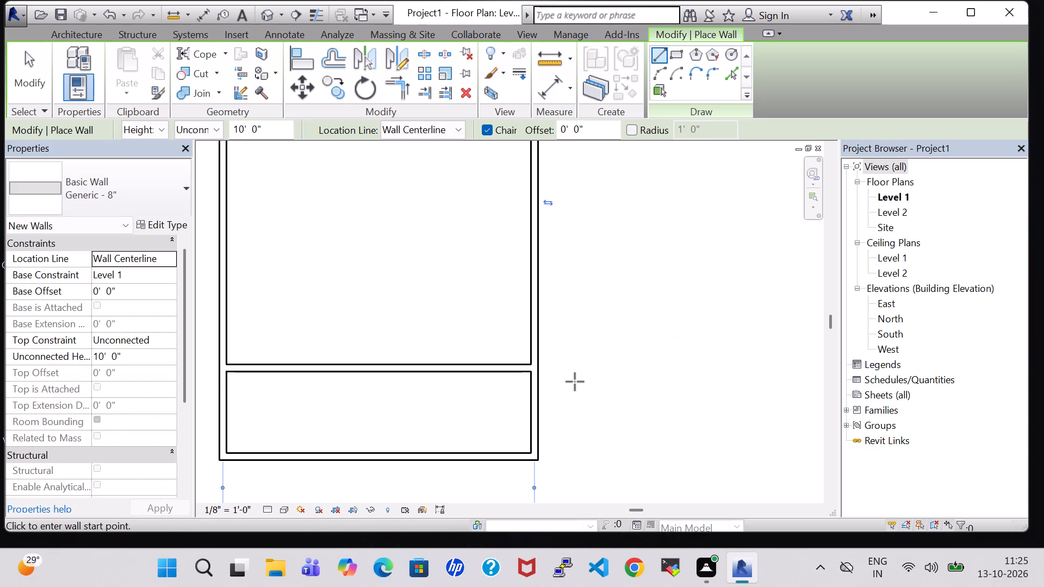
Enclose a northeast corner room with a wall about 17'-10" south from the north wall, turning about 12'-7" to the east wall.
scroll(575, 382, down, 4)
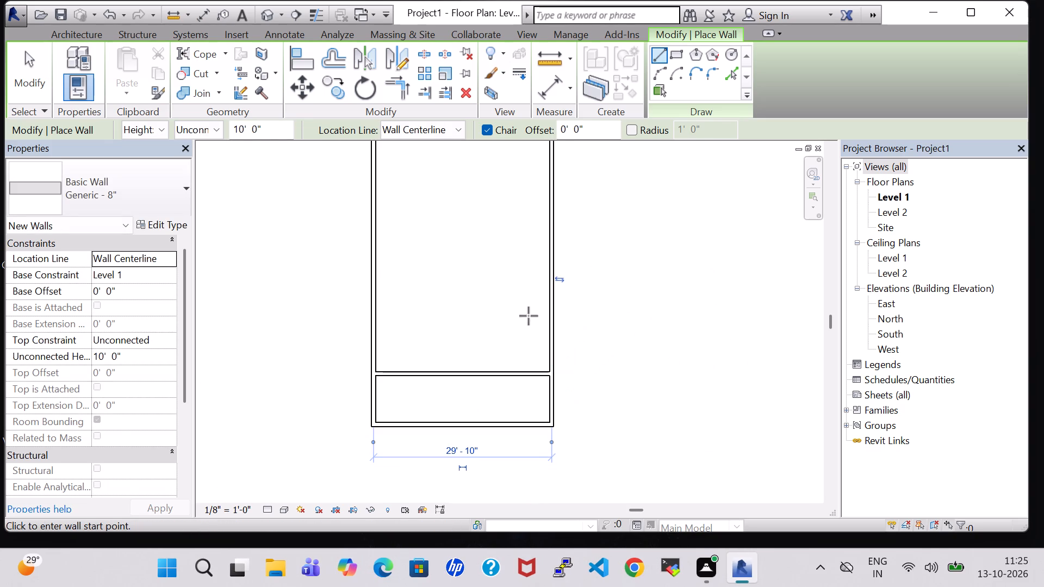
middle_drag(464, 205, 495, 338)
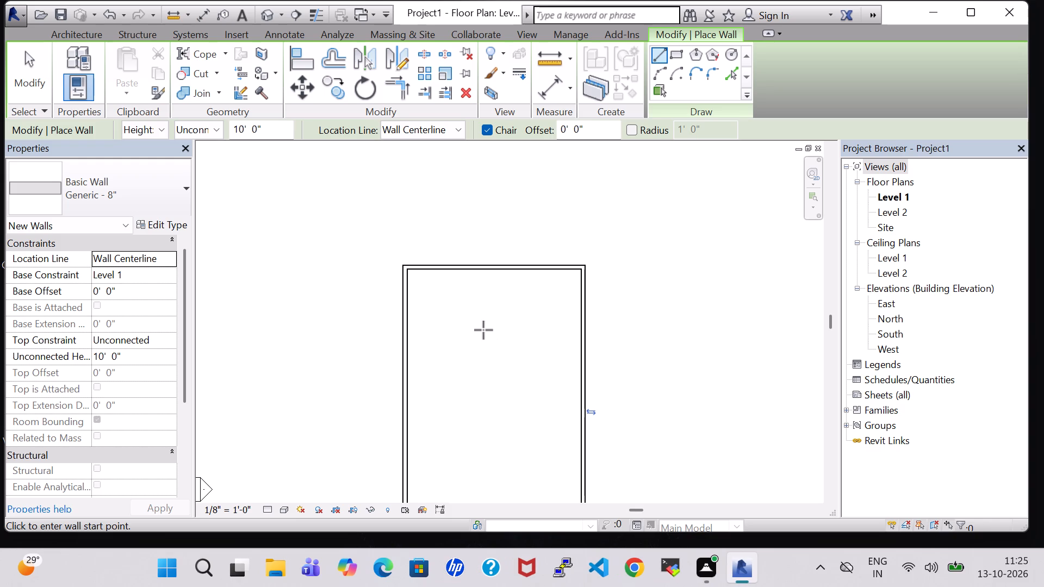
click(508, 268)
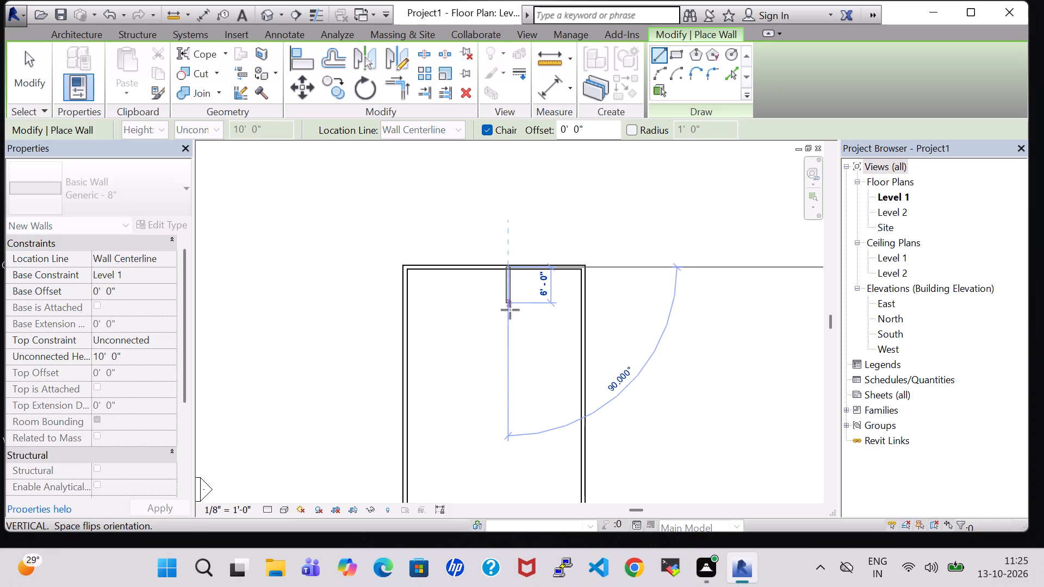
click(513, 373)
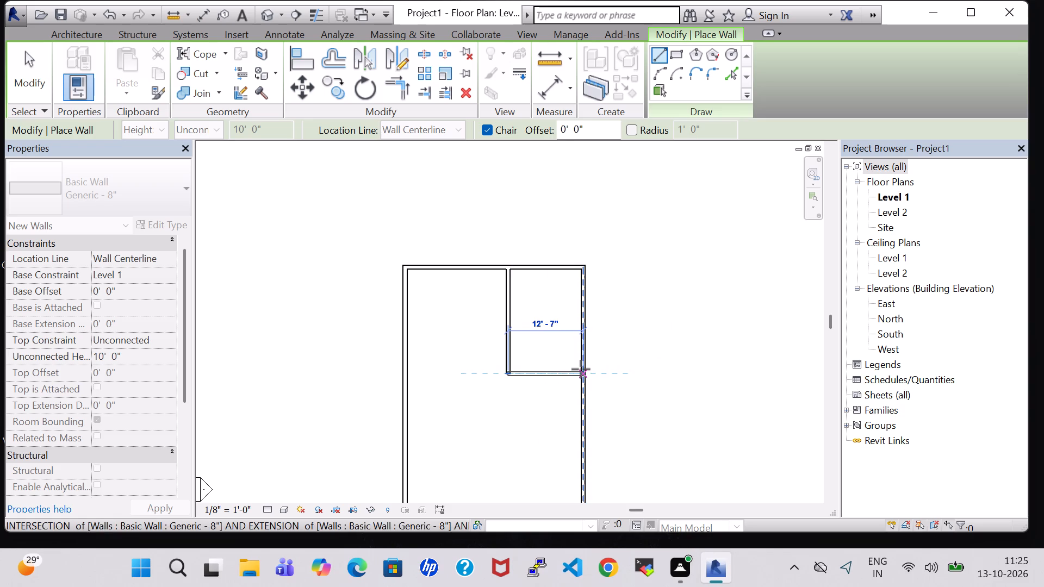
click(581, 369)
Draw two parallel horizontal partitions about 12'-7" long against the east wall, the first about 6'-11" below the northeast room.
middle_drag(569, 426, 554, 322)
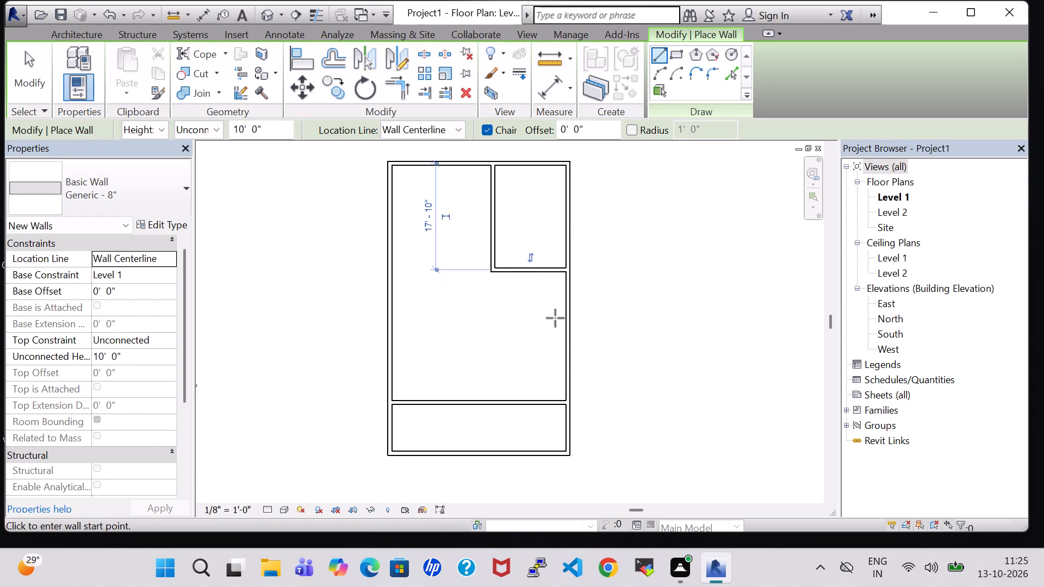
click(494, 311)
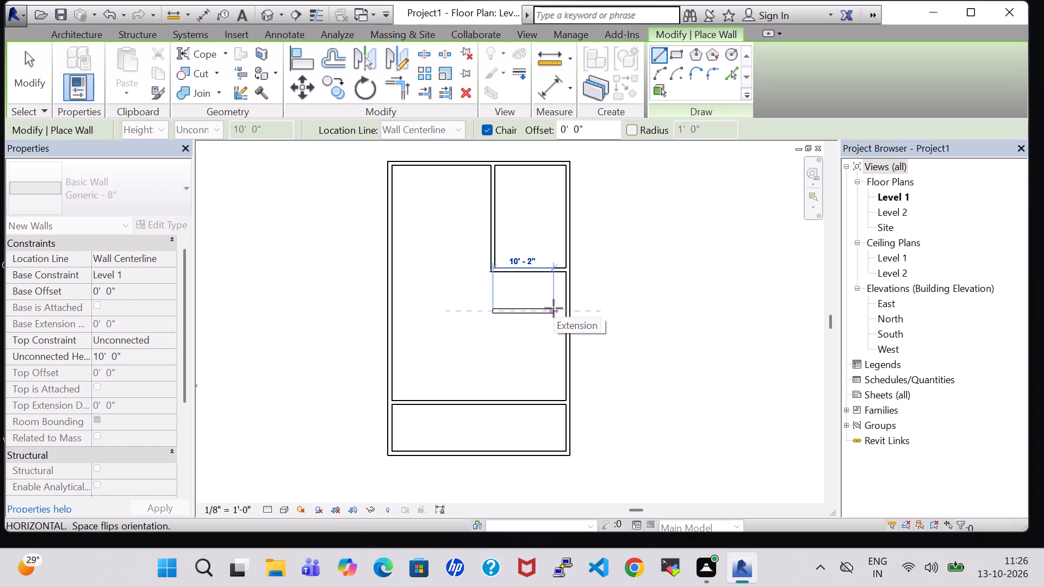
click(569, 310)
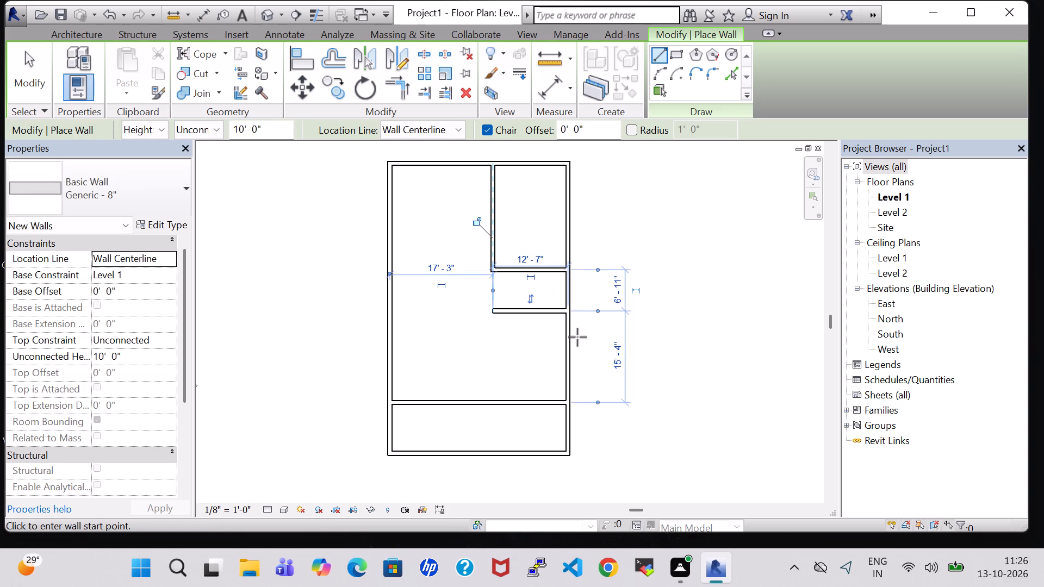
click(569, 346)
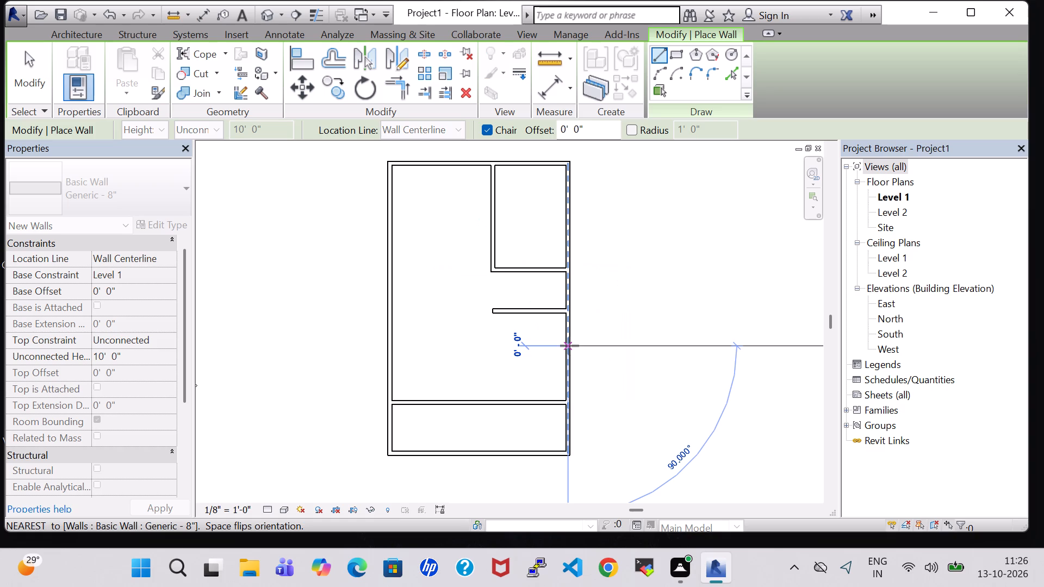
click(496, 348)
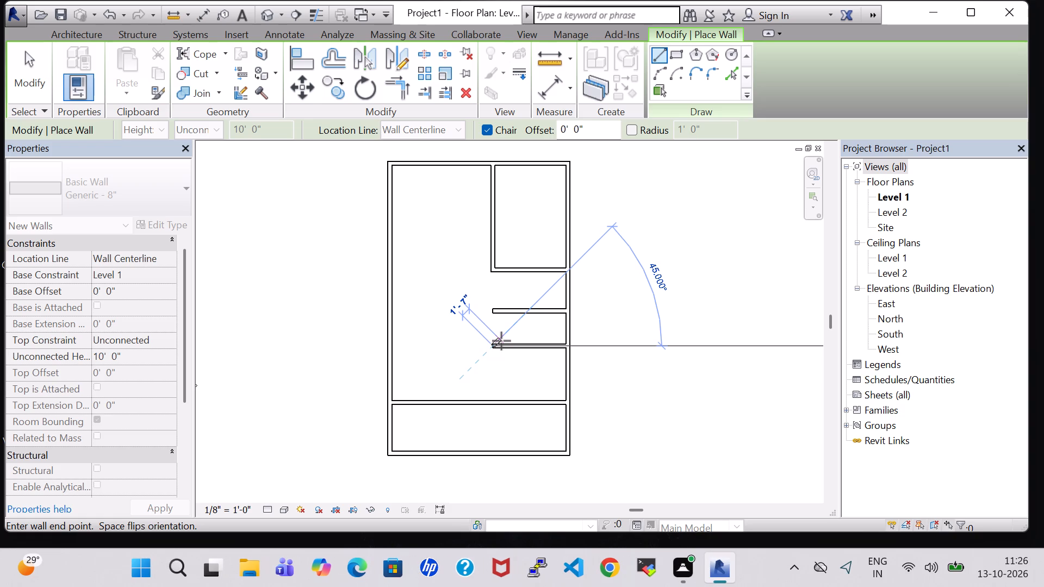
key(Escape)
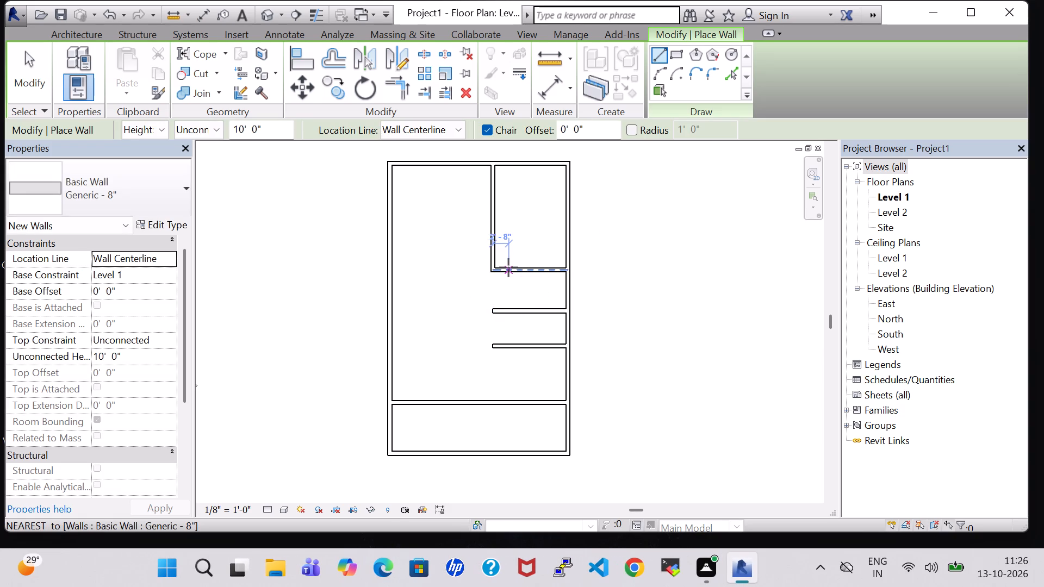
Draw a vertical wall about 12'-5" long from the northeast room's south wall across both partitions, about 10' from the east wall.
click(508, 267)
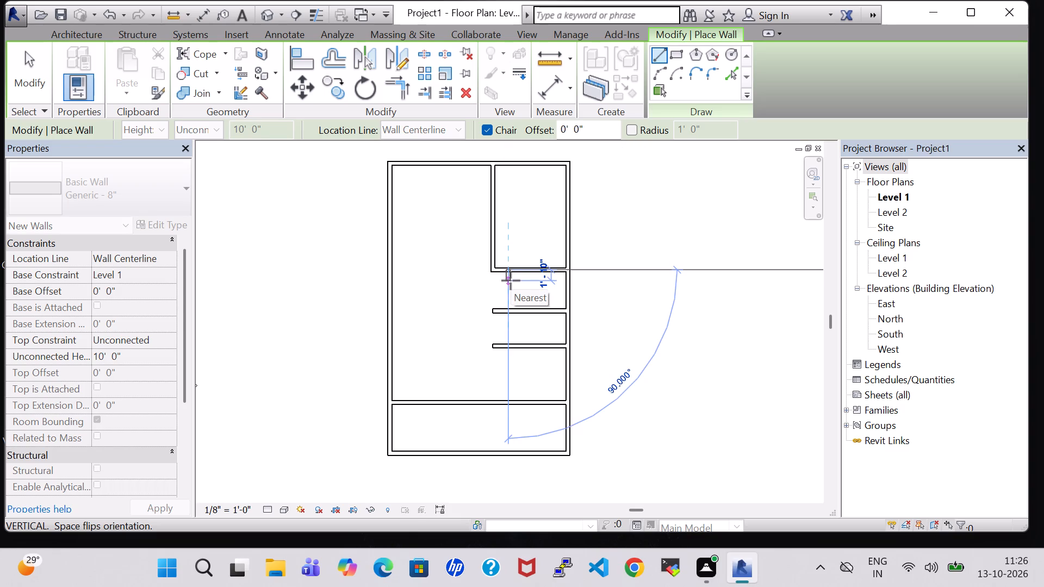
click(513, 347)
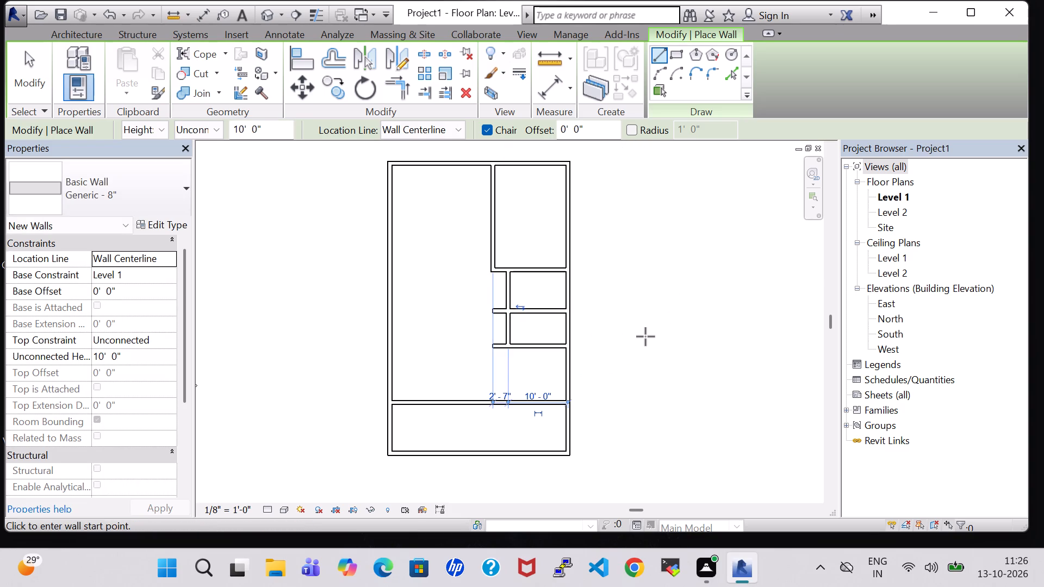
key(Escape)
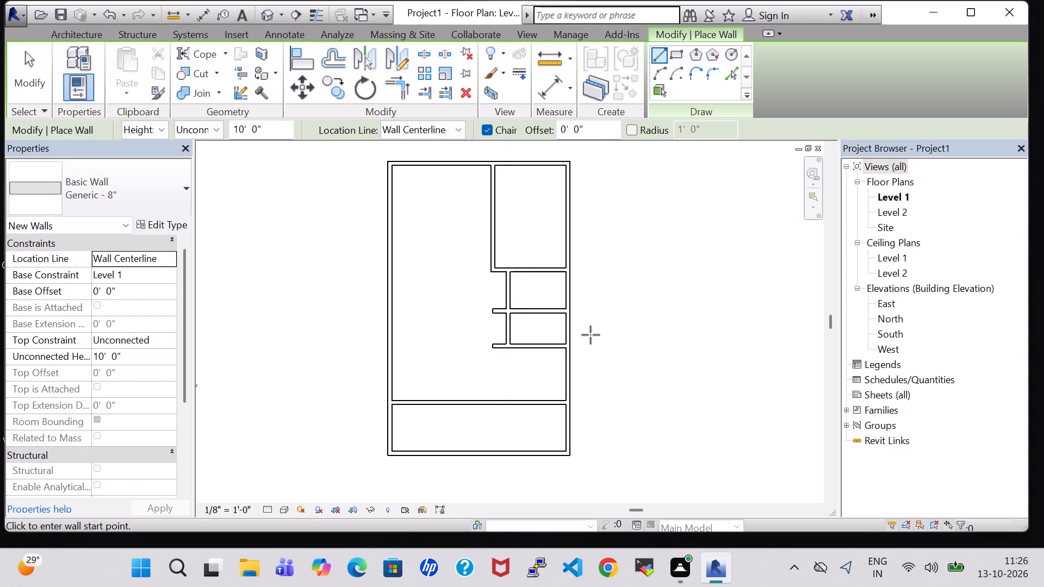
Split the two horizontal partitions at the vertical wall west of the small east rooms and delete both protruding west stubs.
click(427, 56)
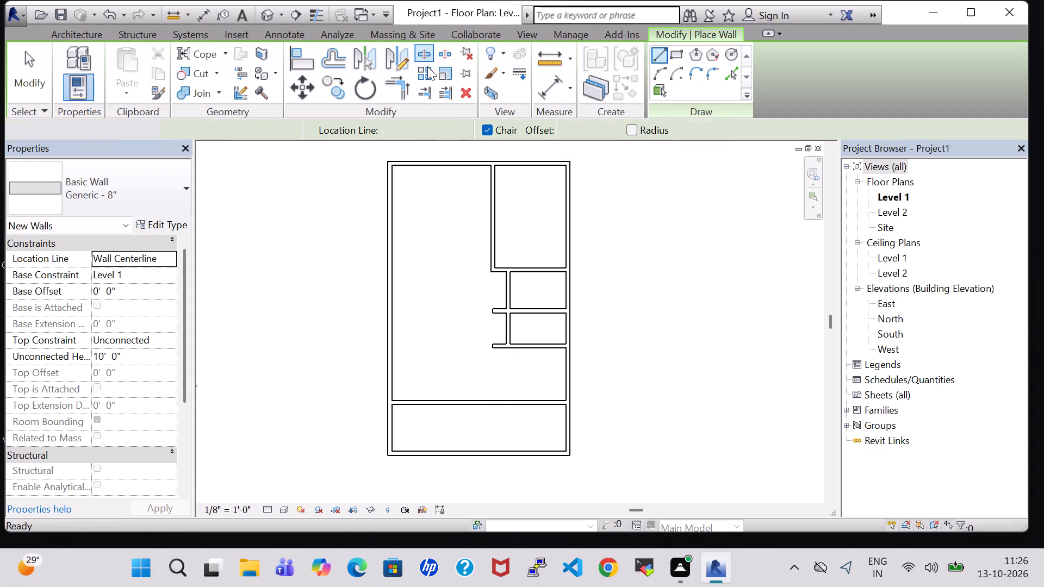
scroll(498, 264, up, 12)
middle_drag(661, 380, 499, 164)
click(380, 279)
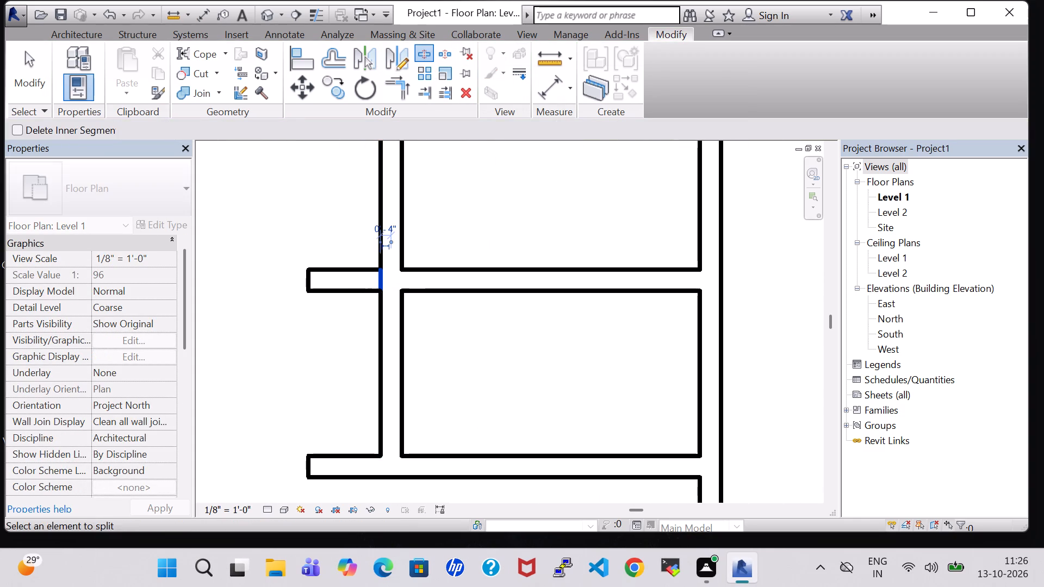
click(381, 464)
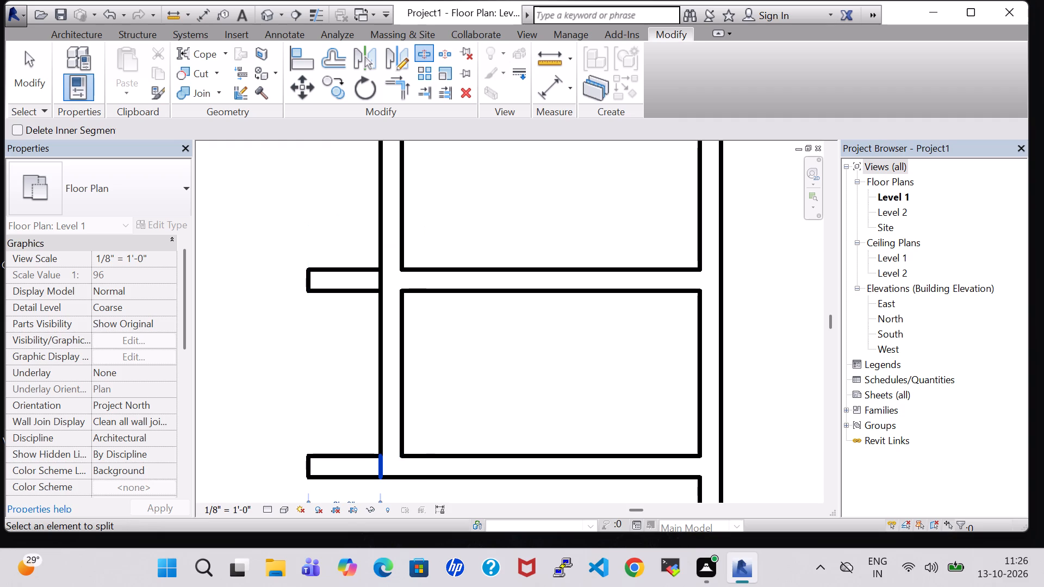
key(Escape)
key(Escape)
click(349, 458)
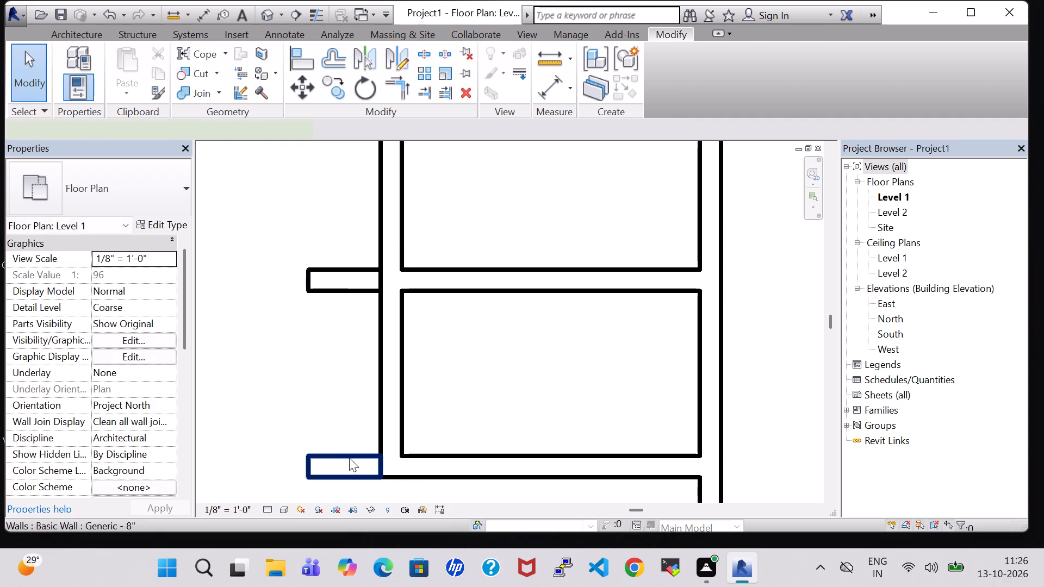
key(Delete)
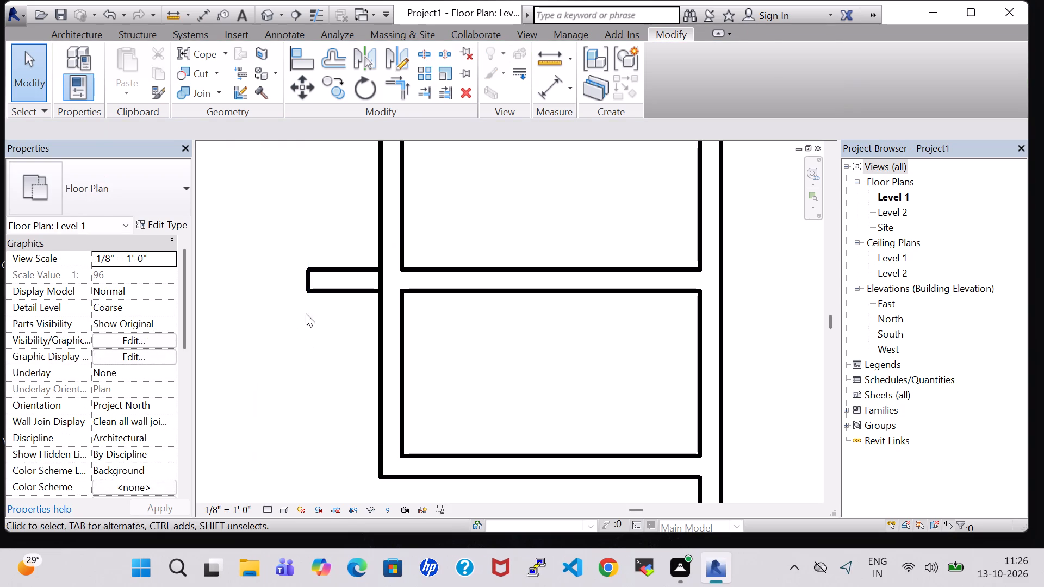
click(339, 276)
key(Delete)
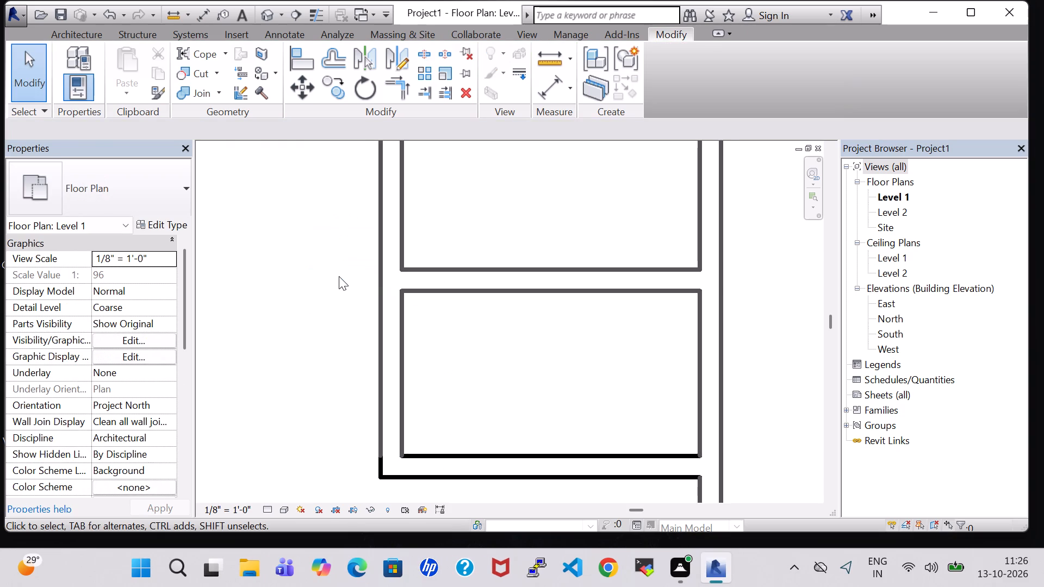
Draw a horizontal wall about 19'-6" long from the lower small room's southwest corner to the west outer wall.
scroll(339, 276, down, 6)
middle_drag(553, 249, 581, 284)
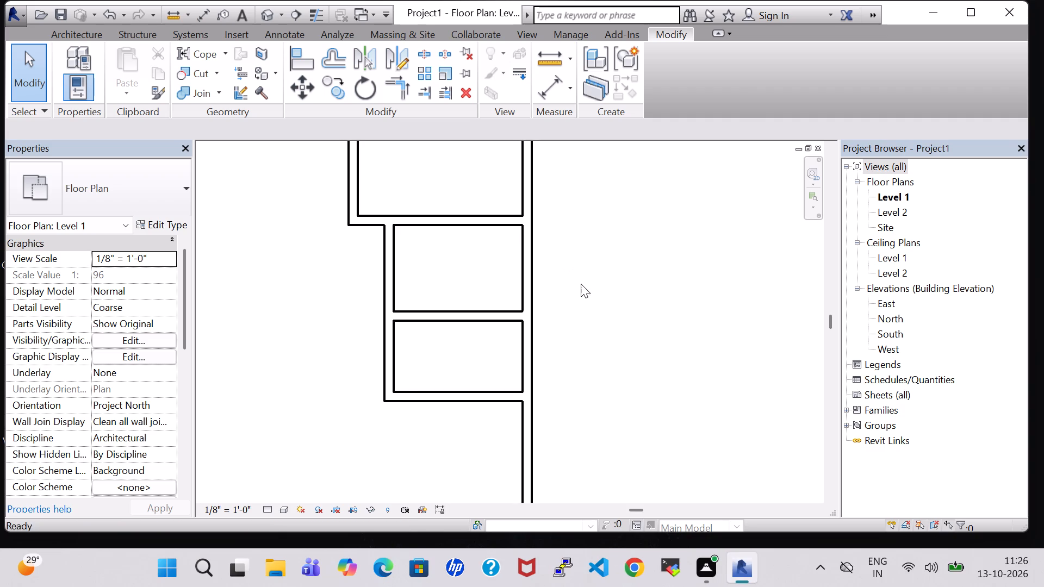
scroll(581, 284, down, 1)
middle_drag(576, 242, 577, 296)
scroll(577, 296, down, 1)
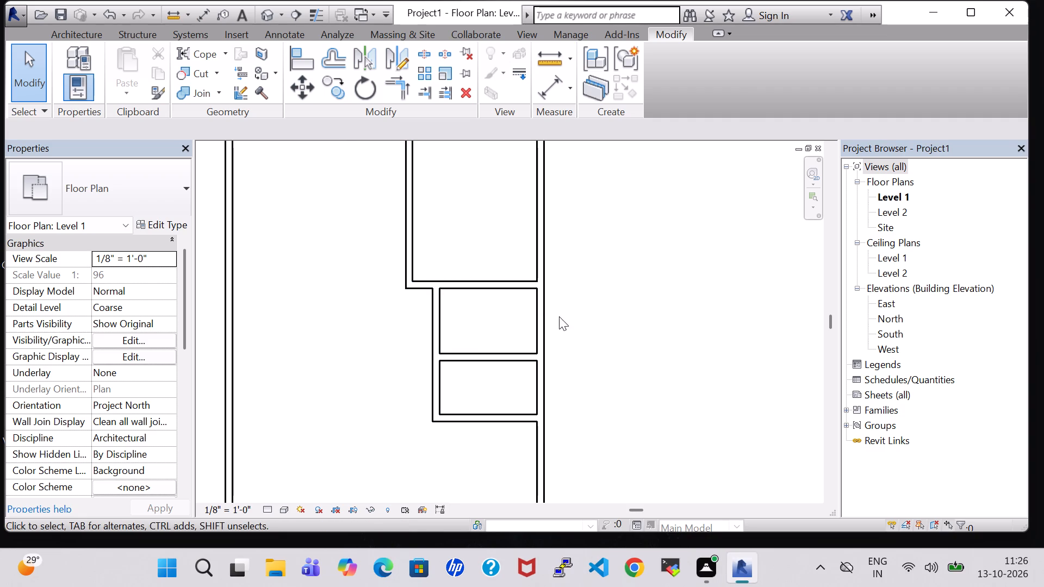
click(88, 34)
click(81, 49)
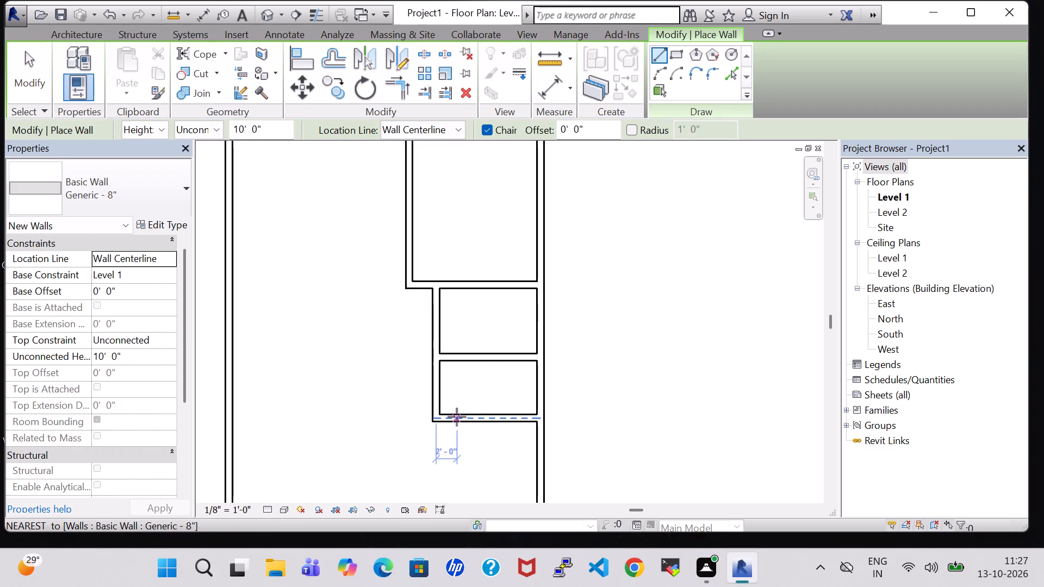
click(434, 419)
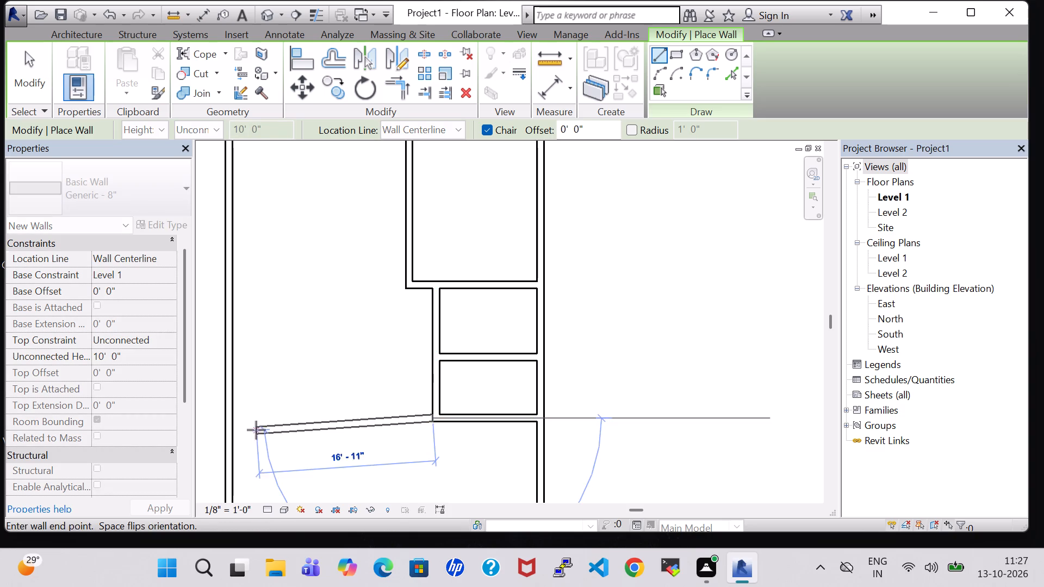
click(224, 411)
Split the wall above the southern strip room about 8'-7" from the west wall and delete its western piece.
scroll(296, 426, down, 4)
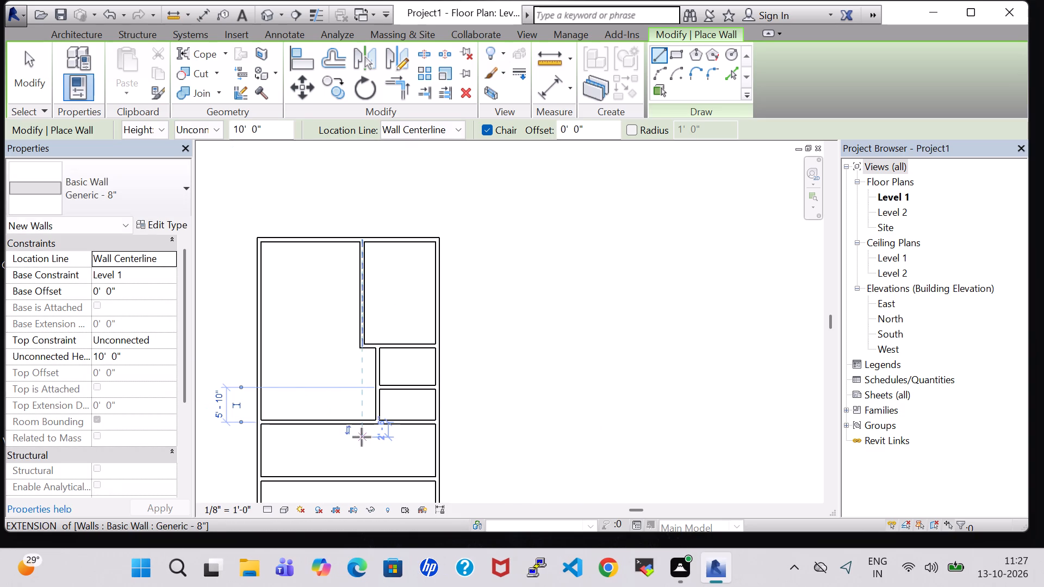
middle_drag(362, 437, 358, 356)
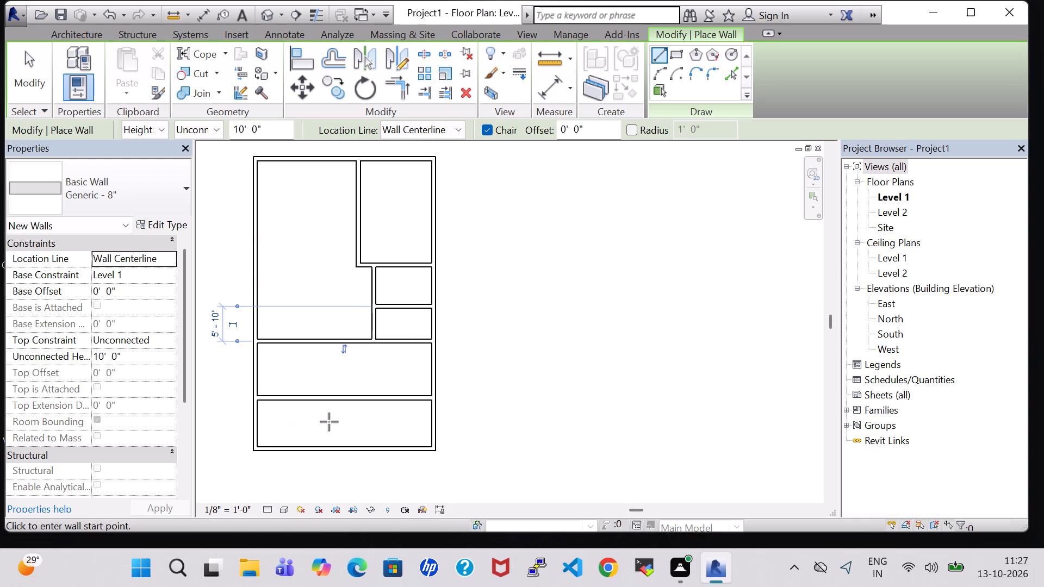
click(426, 46)
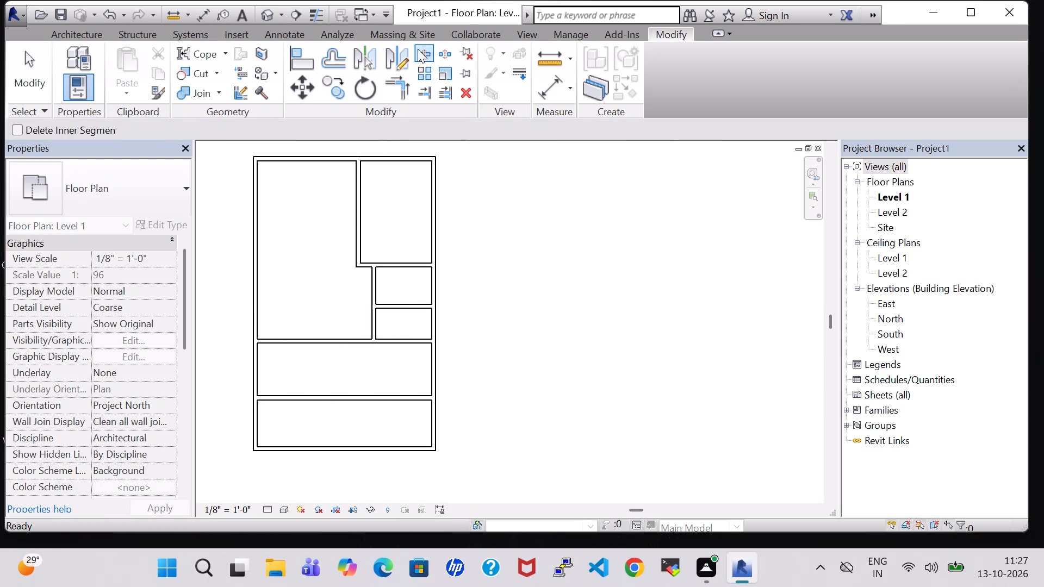
scroll(307, 393, up, 4)
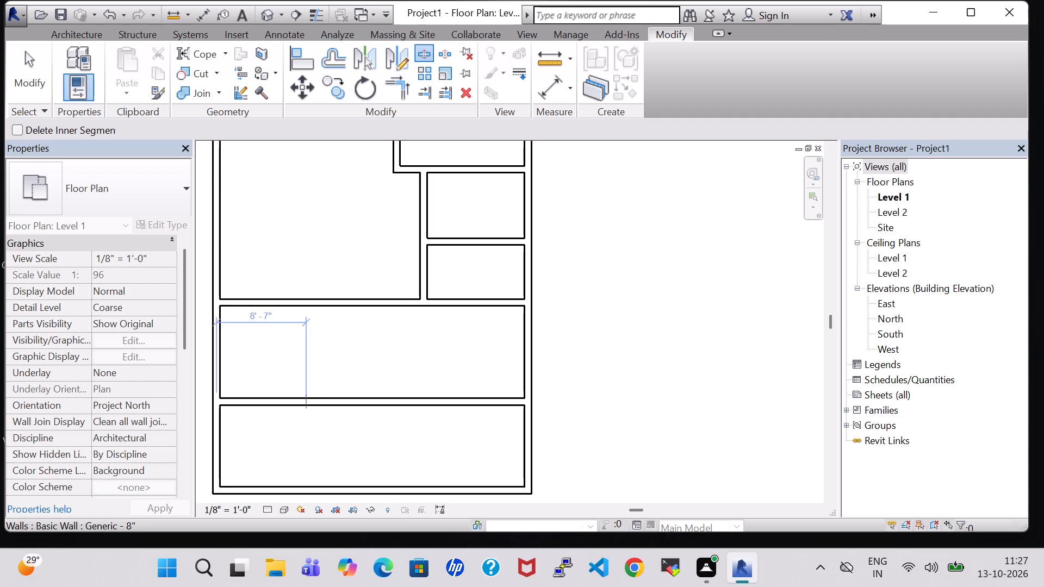
click(306, 403)
key(Escape)
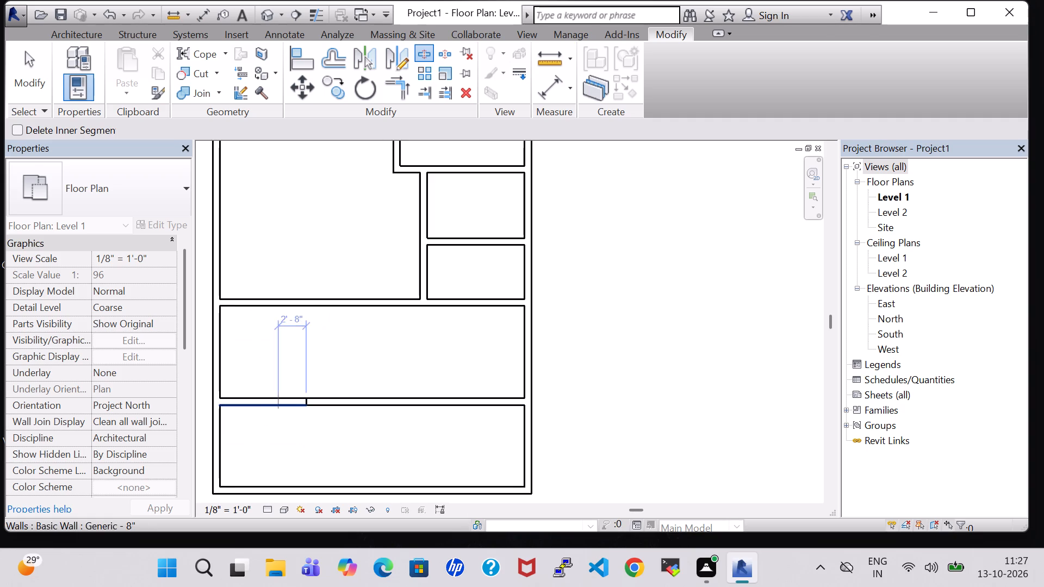
key(Escape)
click(268, 406)
key(Delete)
Split the shortened strip-room wall about 10'-6" from the west wall and delete its end piece, about 1'-11" long.
scroll(270, 405, down, 1)
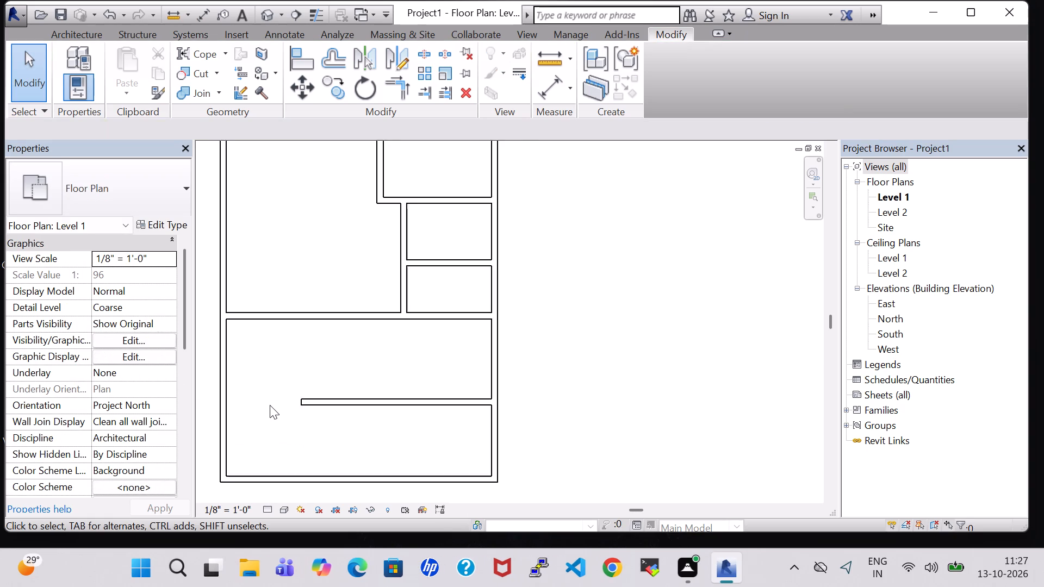
scroll(270, 405, down, 2)
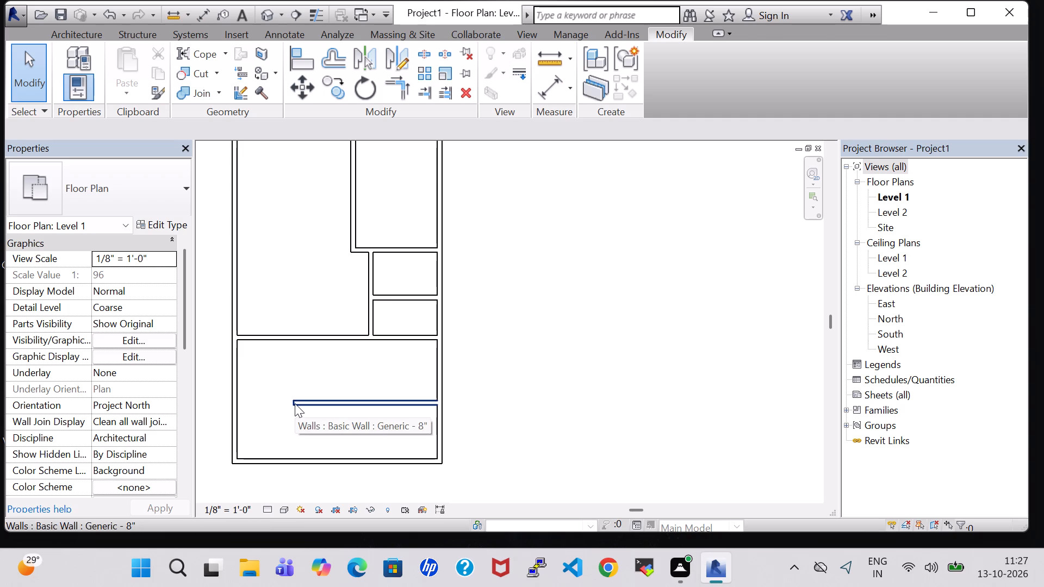
click(432, 58)
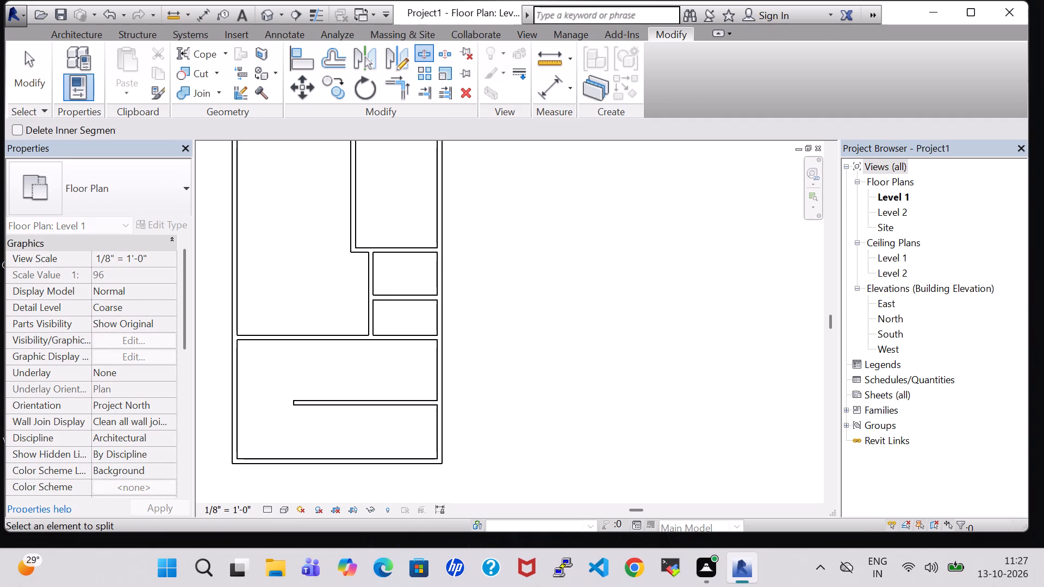
click(307, 402)
key(Escape)
key(Escape)
click(303, 401)
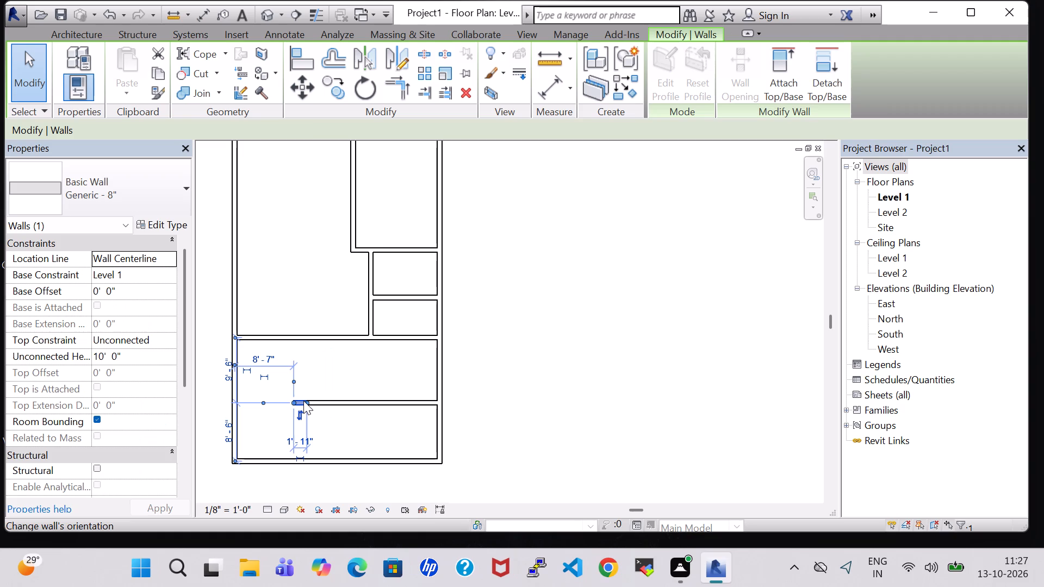
key(Delete)
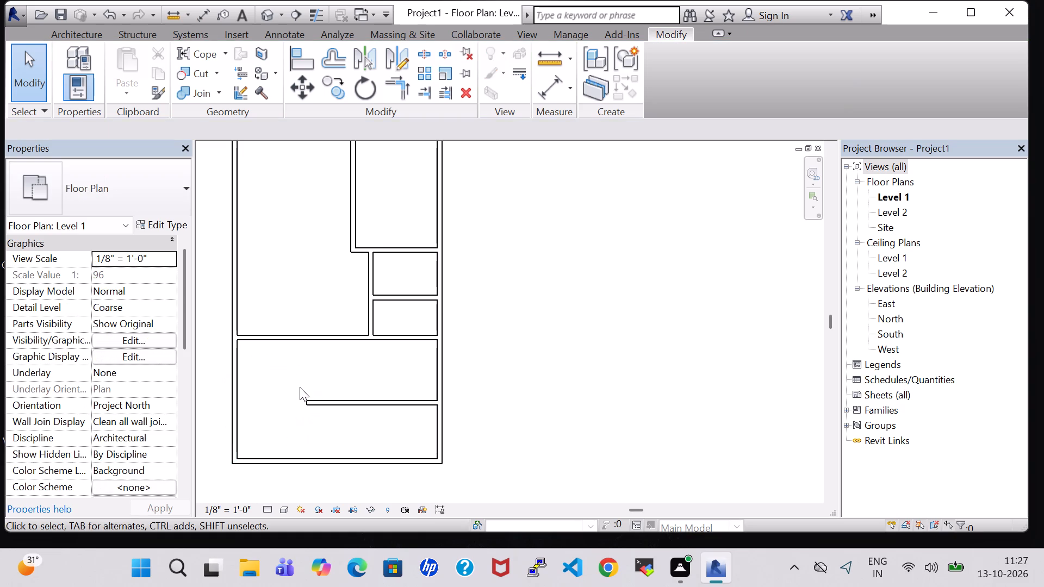
Draw a vertical partition about 9'-6" long between the new cross wall and the strip-room wall, about 14'-11" from the west wall.
click(103, 34)
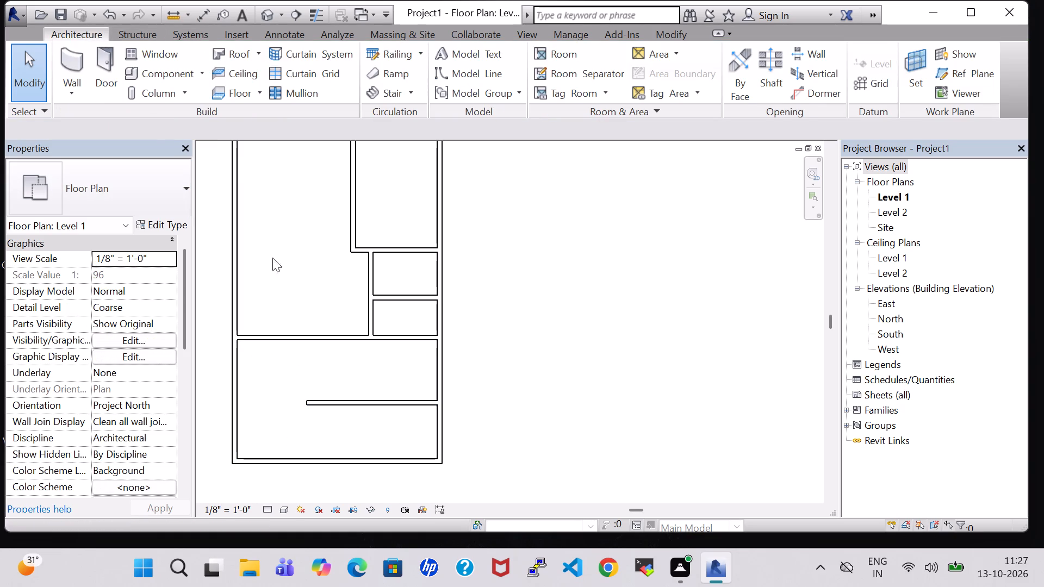
click(77, 57)
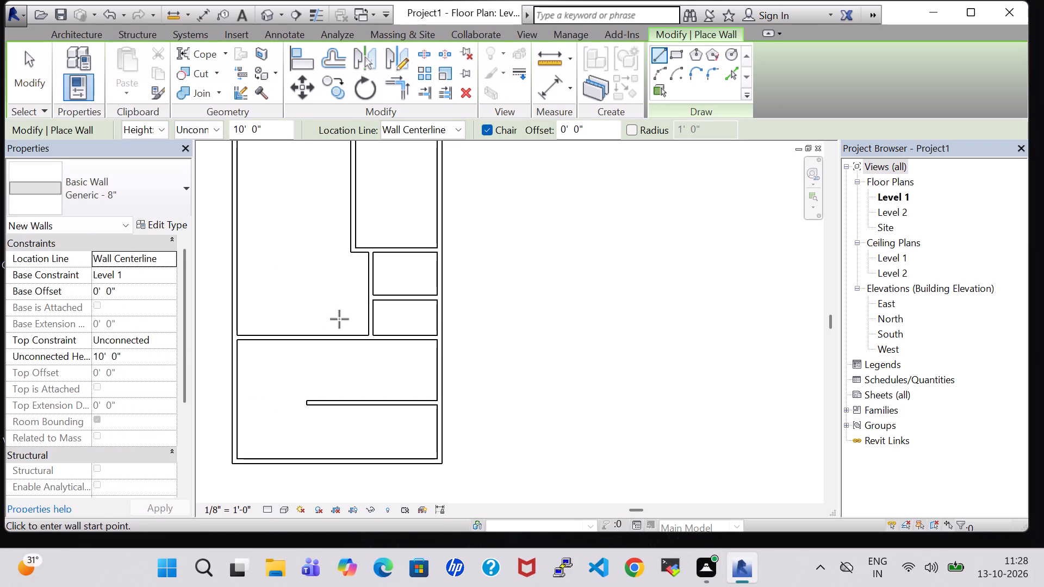
click(339, 339)
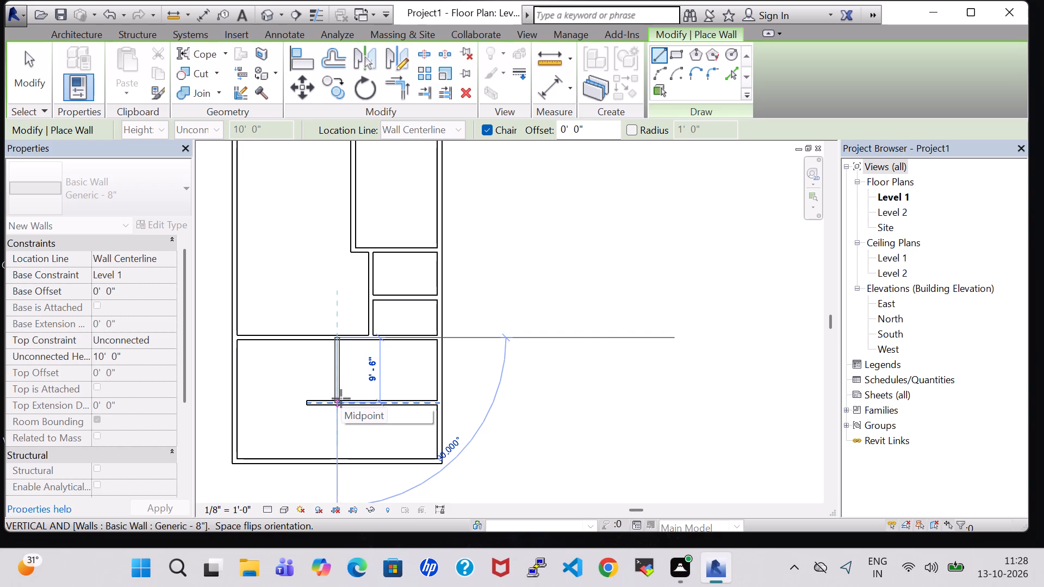
click(341, 398)
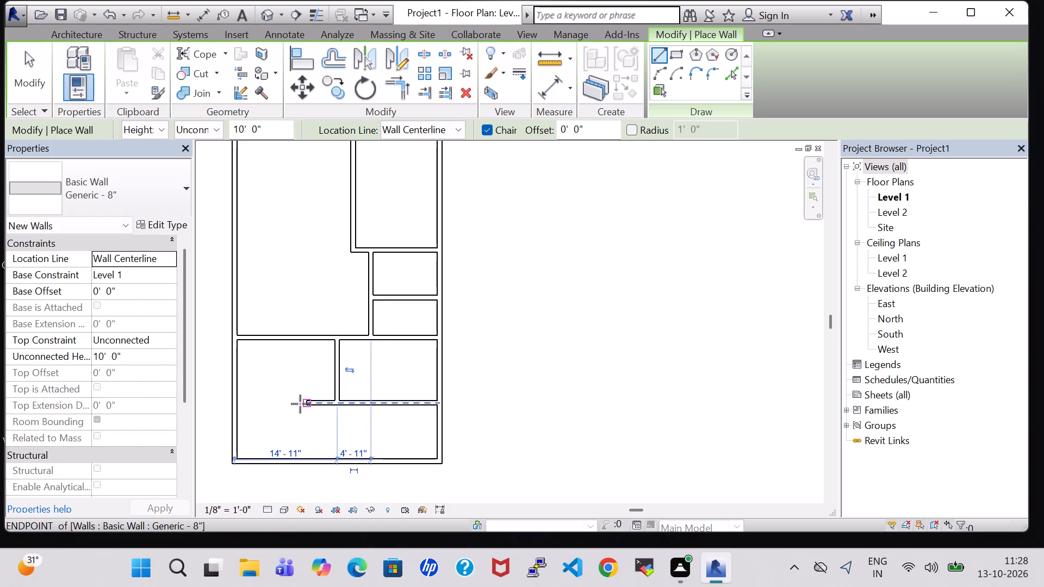
Extend the strip-room wall's free end westward with a short horizontal wall, ending about 8'-5" from the west wall.
click(307, 404)
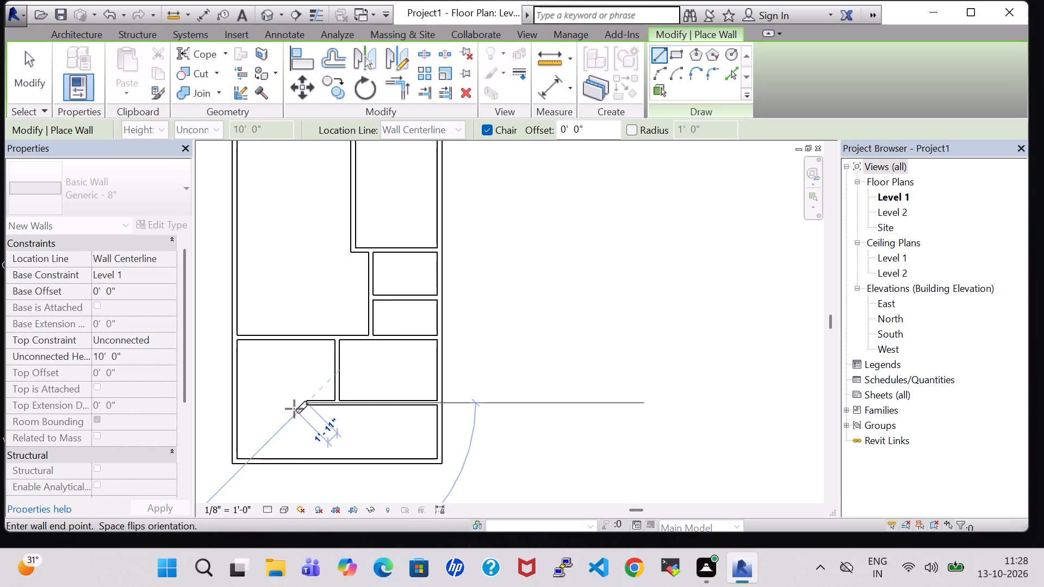
click(293, 404)
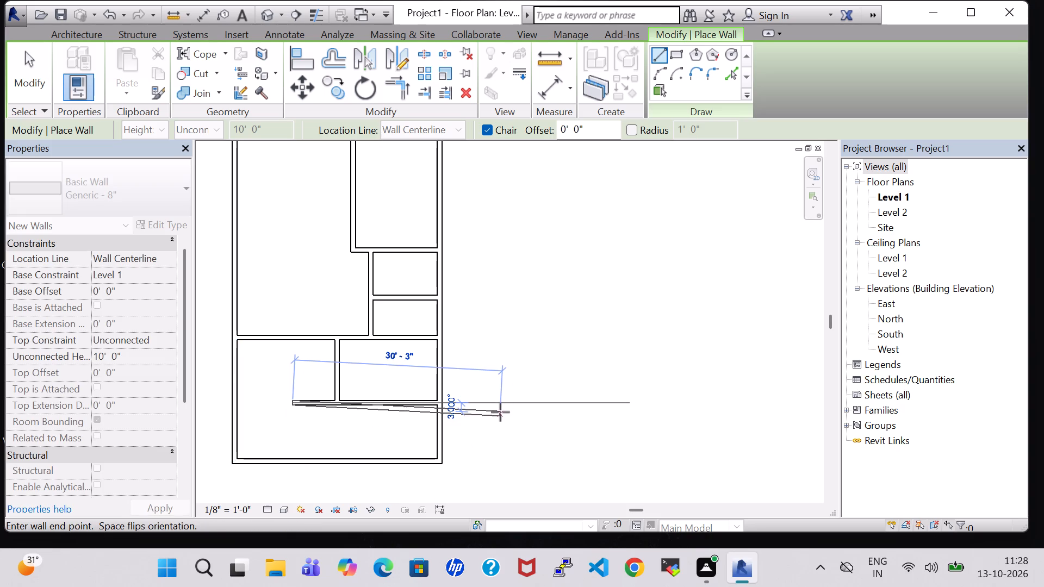
key(Escape)
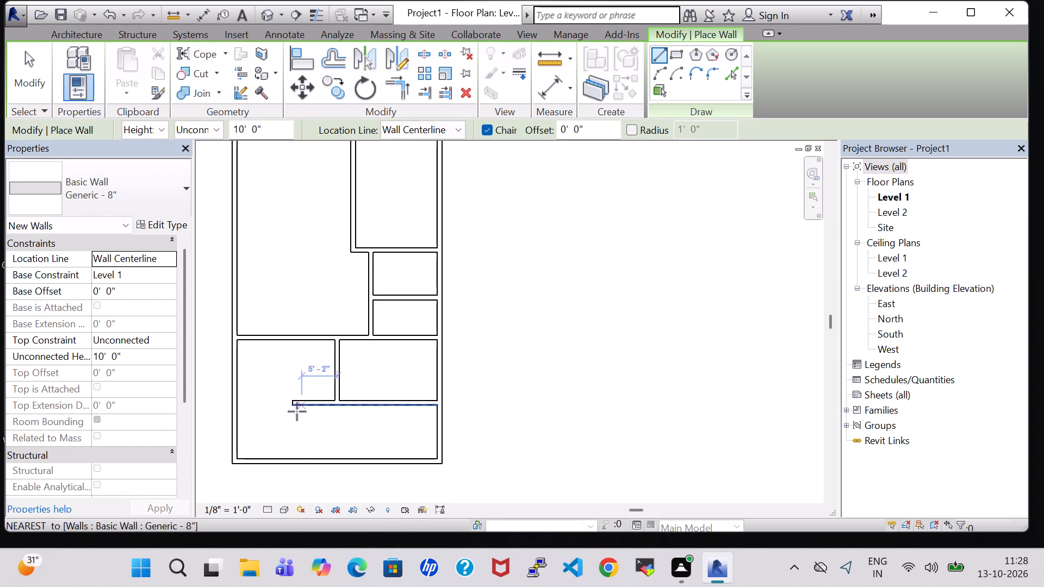
key(Escape)
Move the strip-room wall 3' south so it sits 5'-6" from the south outer wall.
click(372, 397)
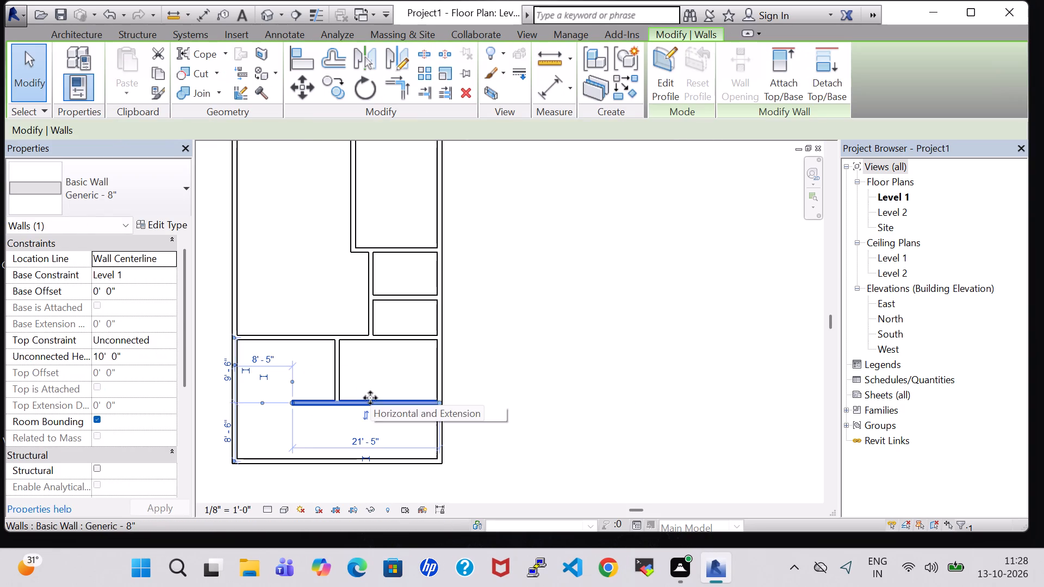
key(Down)
key(Down)
key(Down)
key(Down)
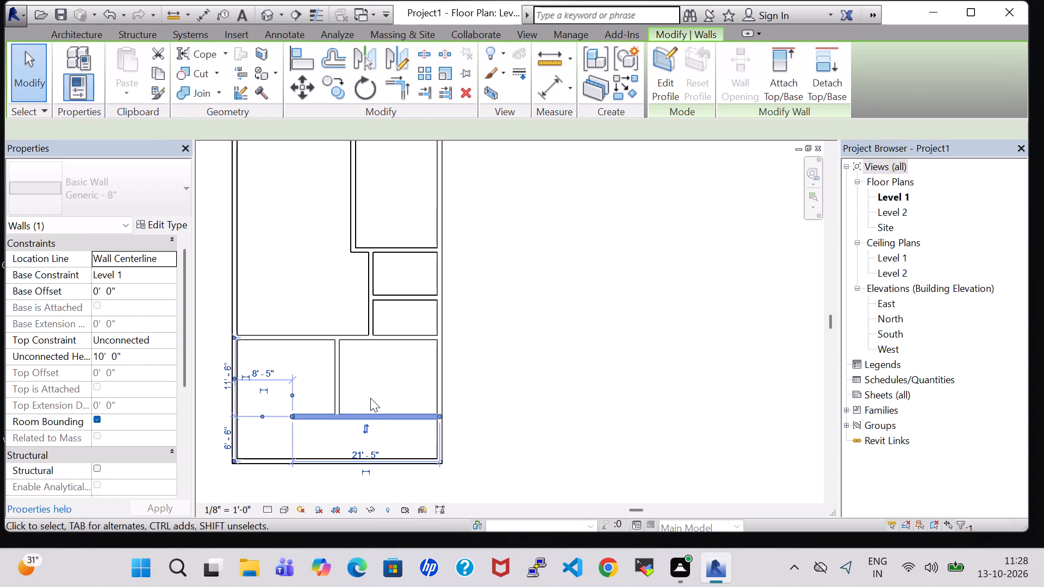
key(Down)
key(Down)
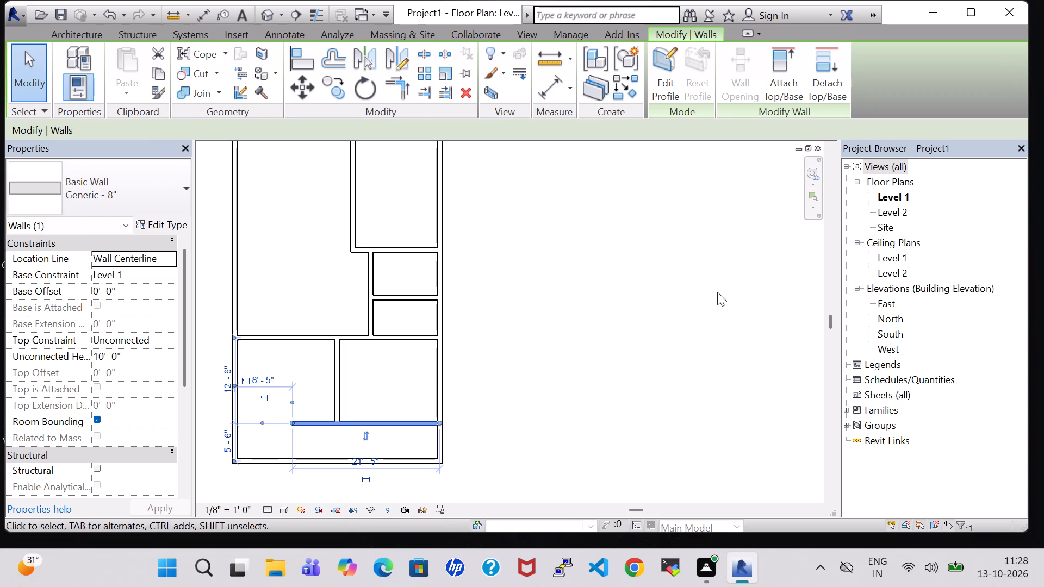
click(549, 363)
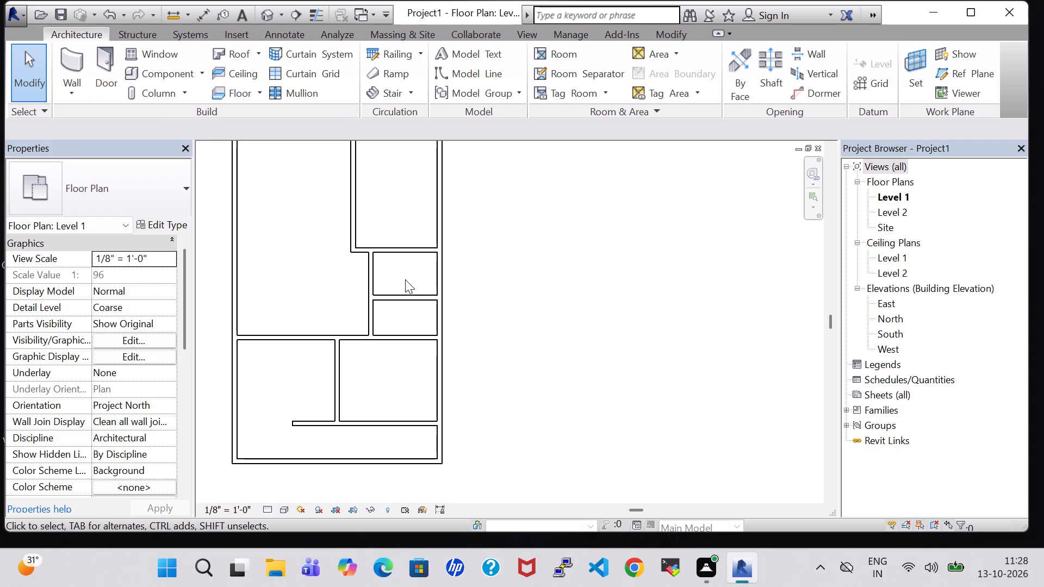
Draw an L-shaped partition from the north outer wall, about 10'-1" south in line with the strip-room wall's free end, then 8'-10" east to the existing partition.
middle_drag(359, 211, 464, 243)
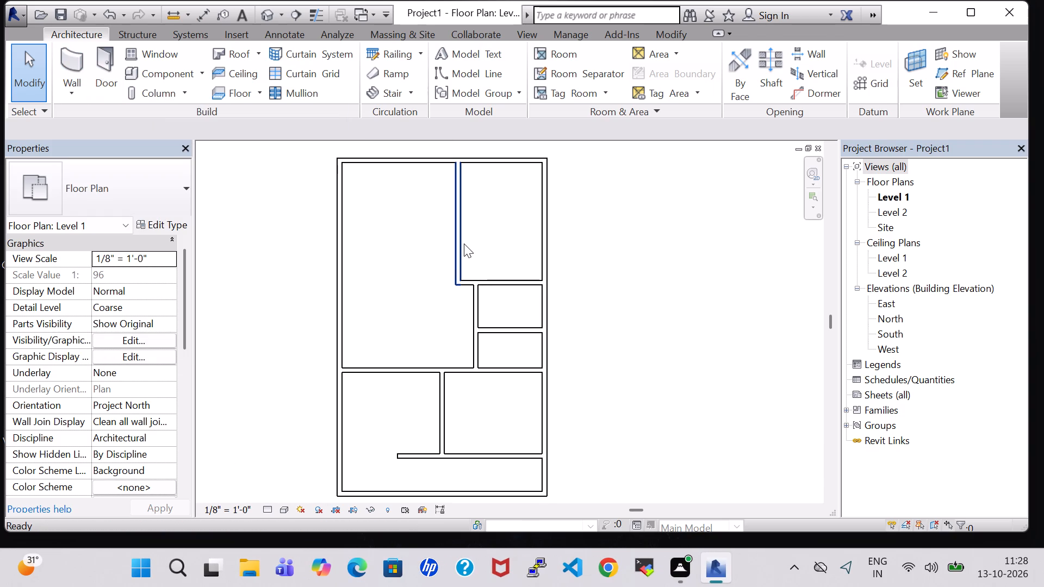
click(58, 63)
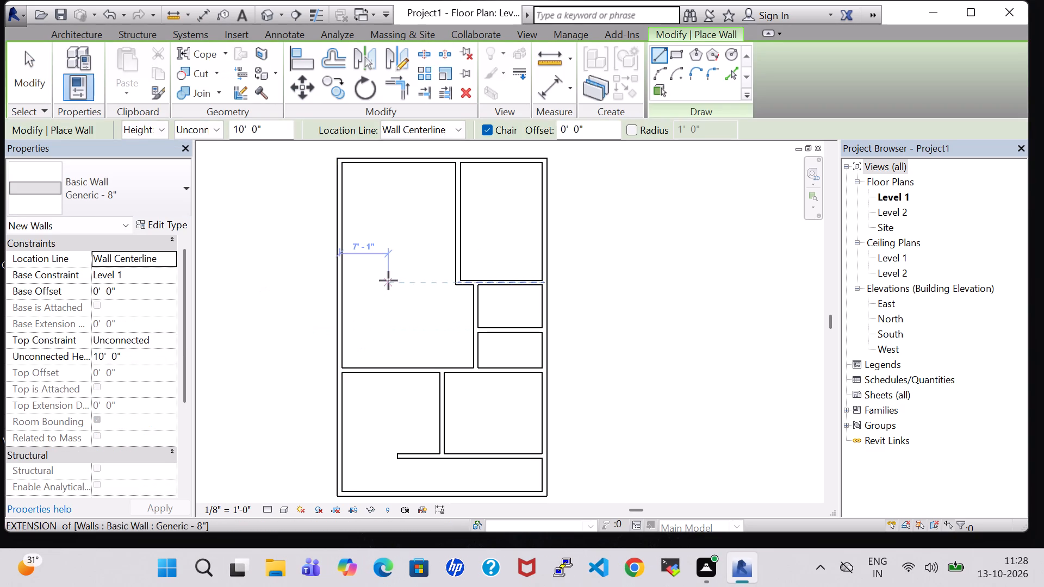
click(395, 161)
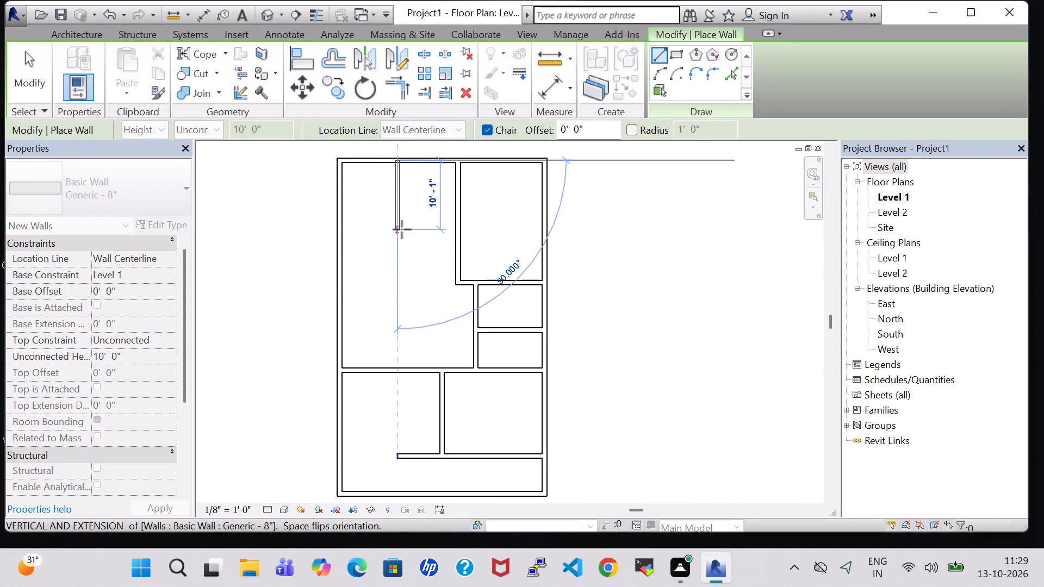
click(402, 229)
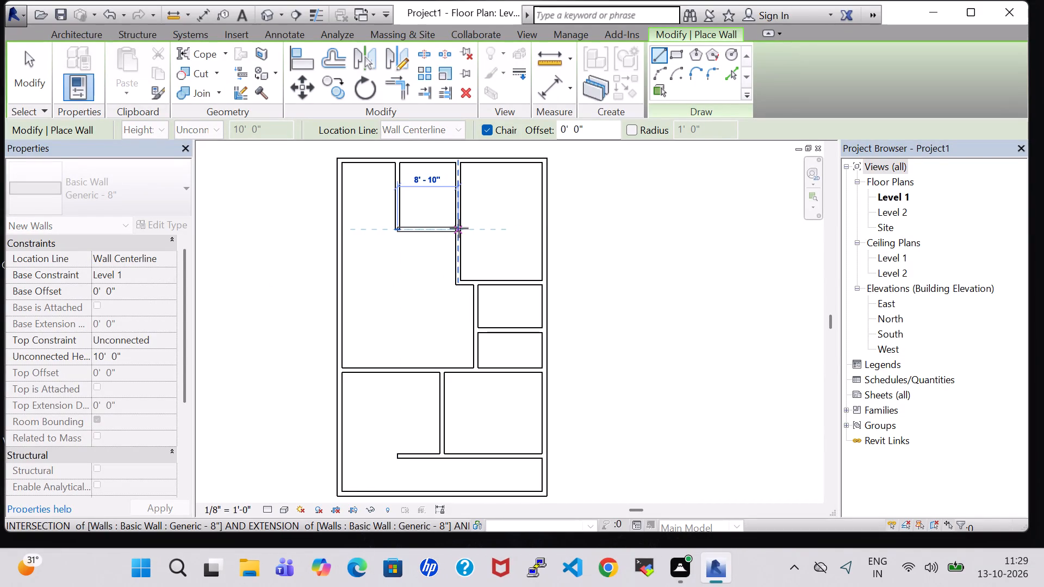
click(459, 228)
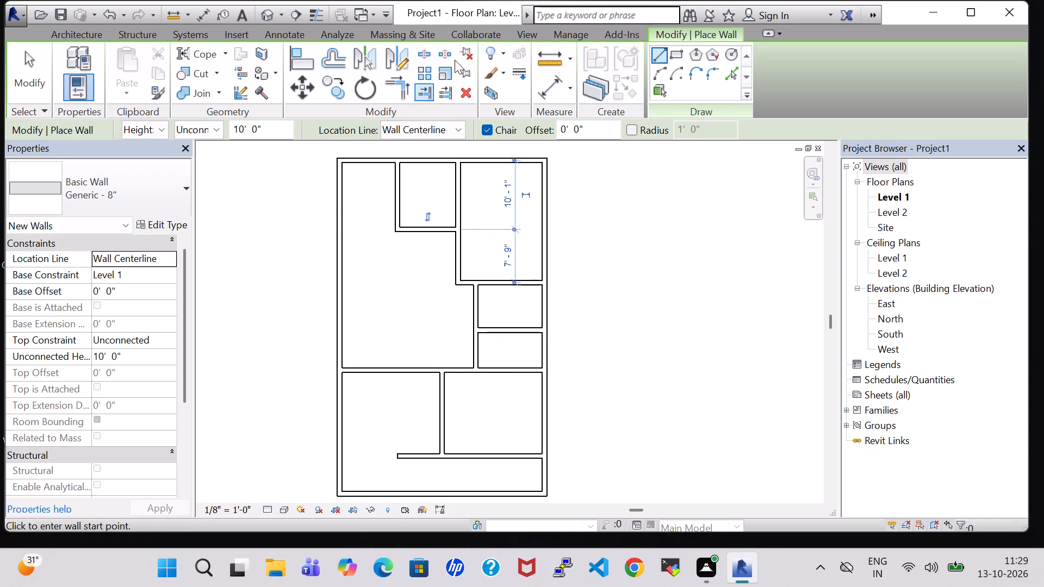
key(Escape)
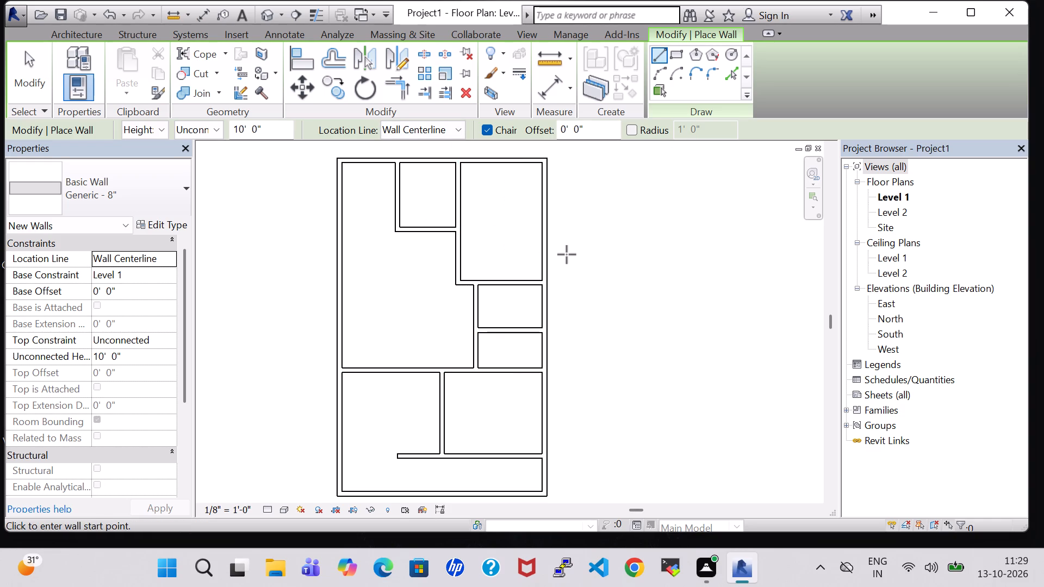
key(Escape)
Move the new room's south wall 2' south so it sits 12'-1" from the north outer wall.
click(413, 227)
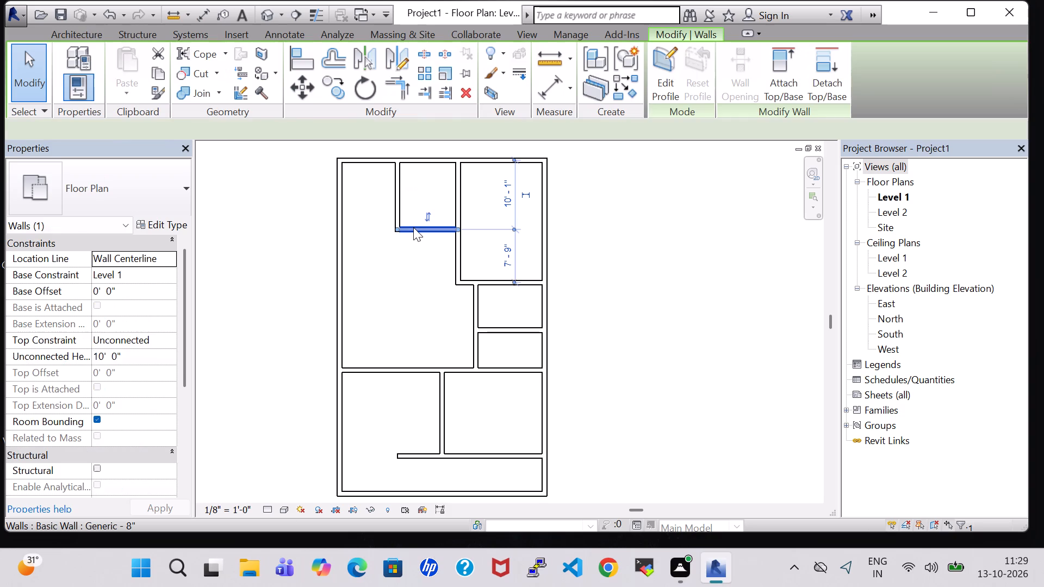
key(Down)
key(Down)
key(Down)
key(Down)
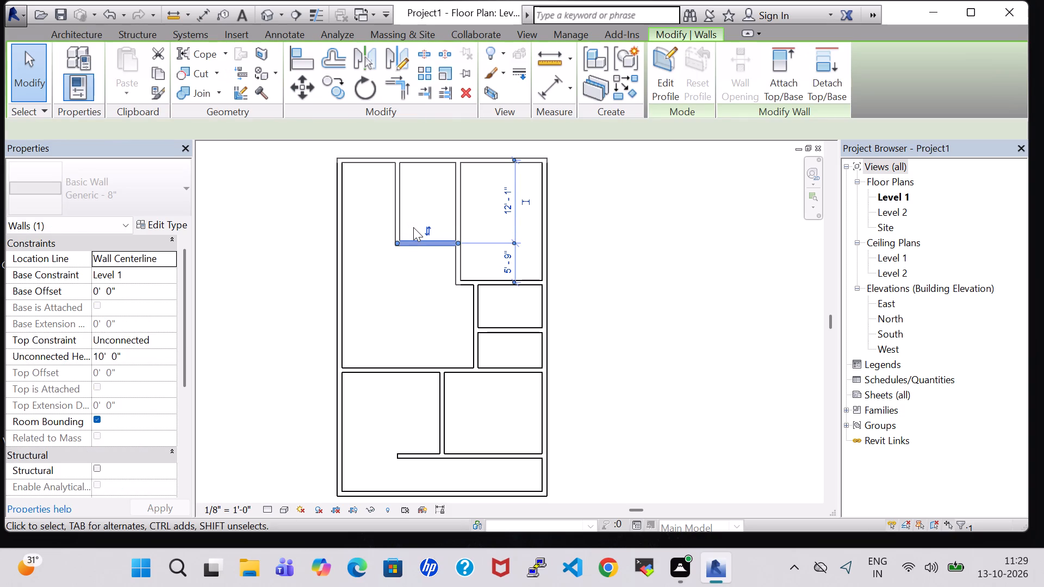
click(637, 239)
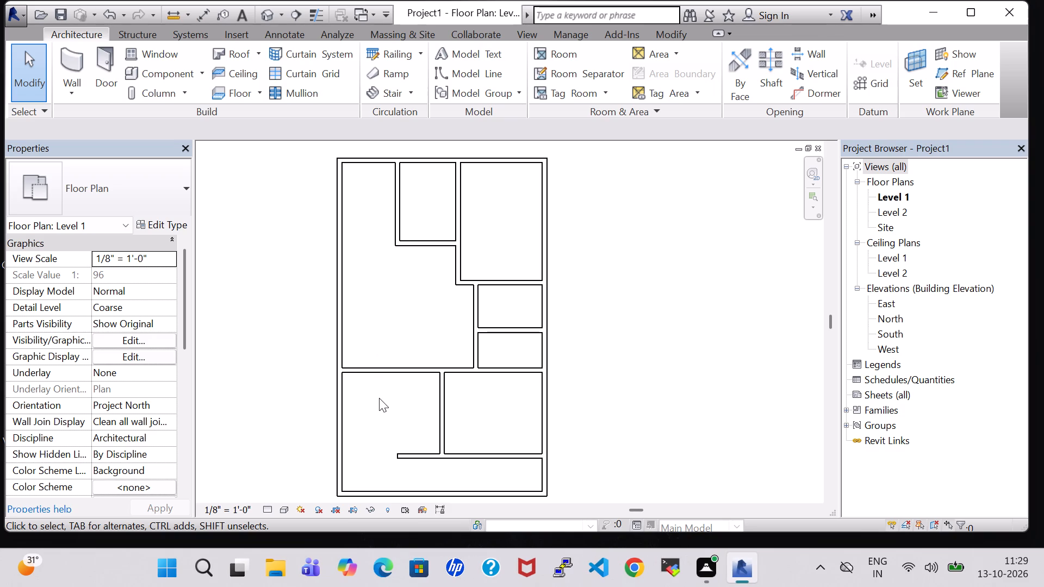
Draw a vertical wall about 7'-11" long northward from the strip-room wall's free west end.
click(80, 52)
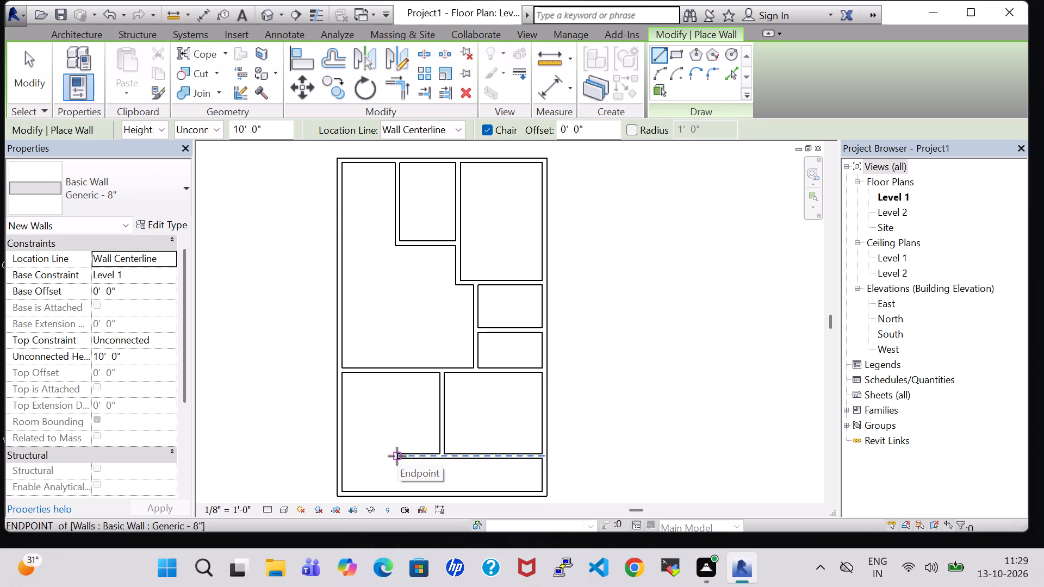
click(397, 456)
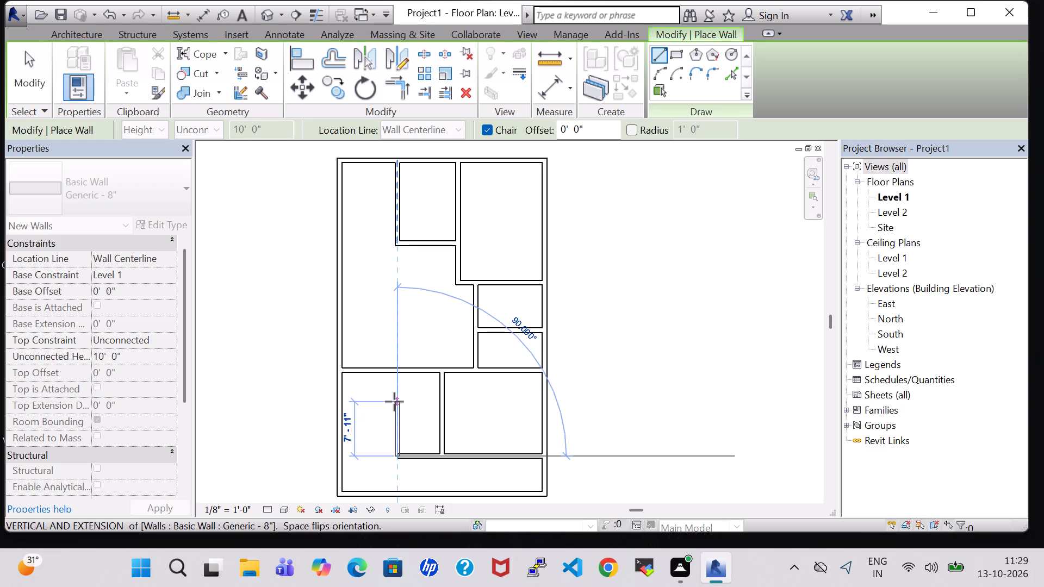
click(394, 403)
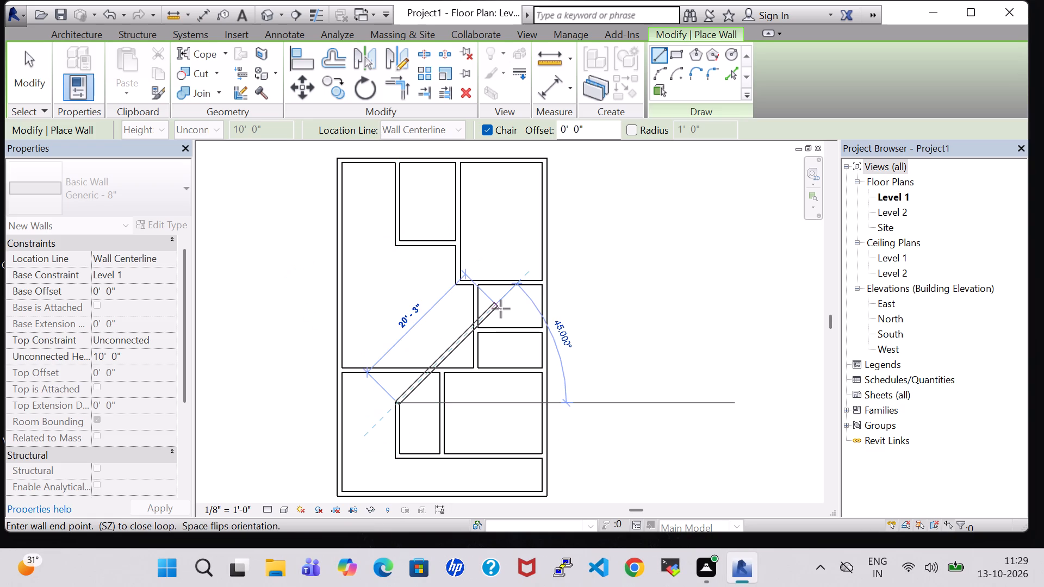
key(Escape)
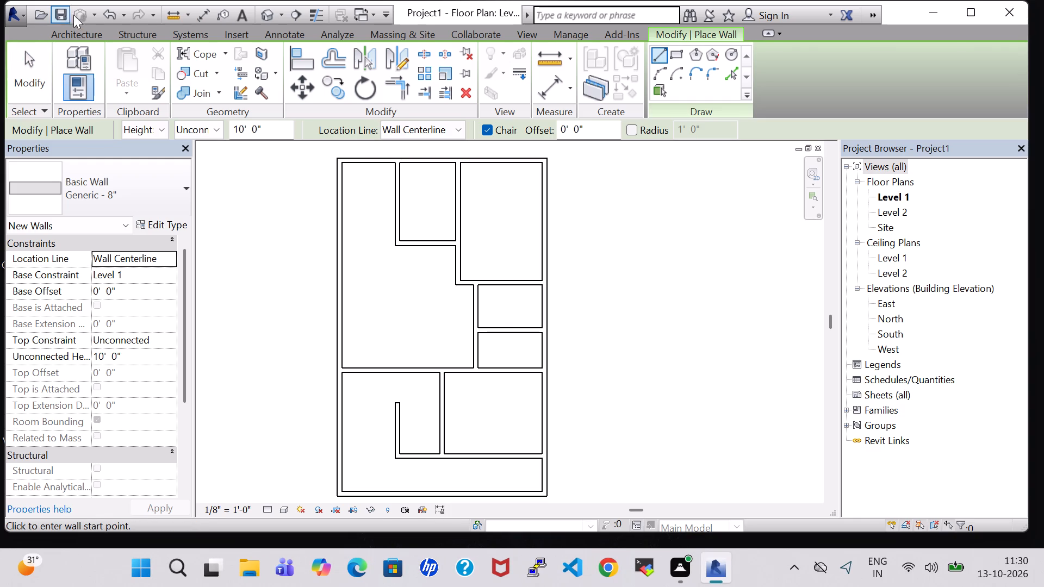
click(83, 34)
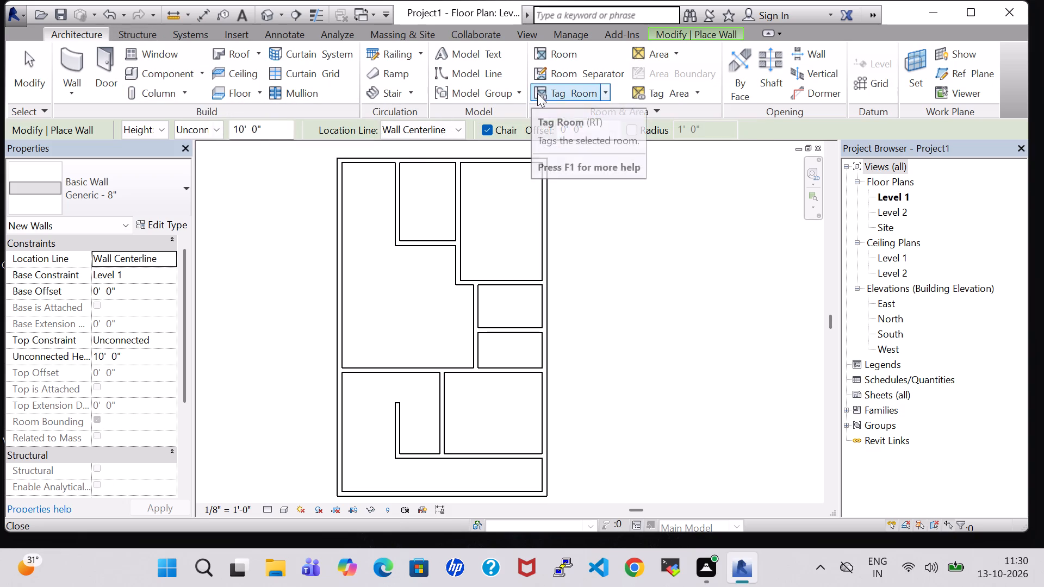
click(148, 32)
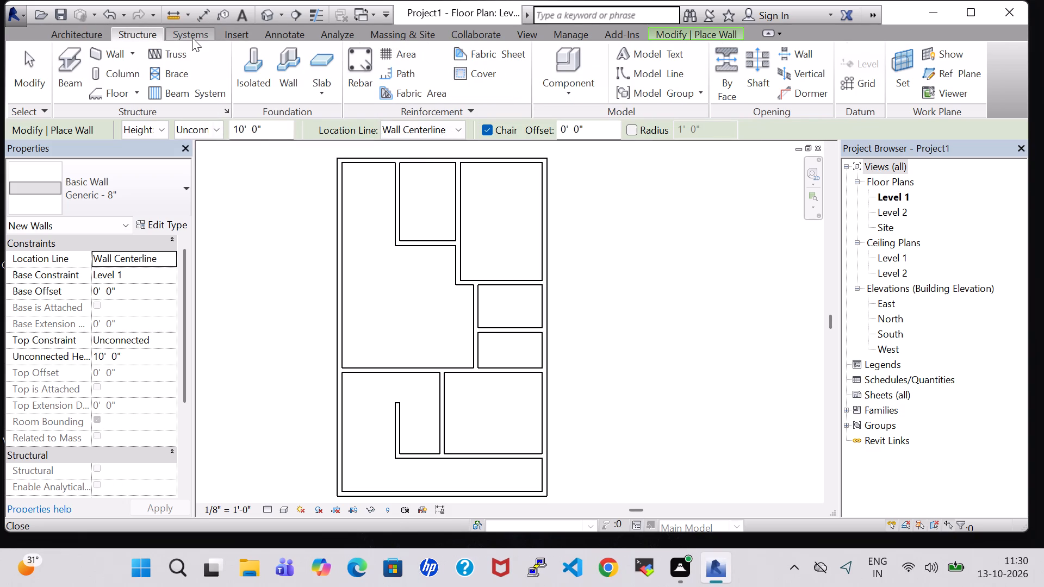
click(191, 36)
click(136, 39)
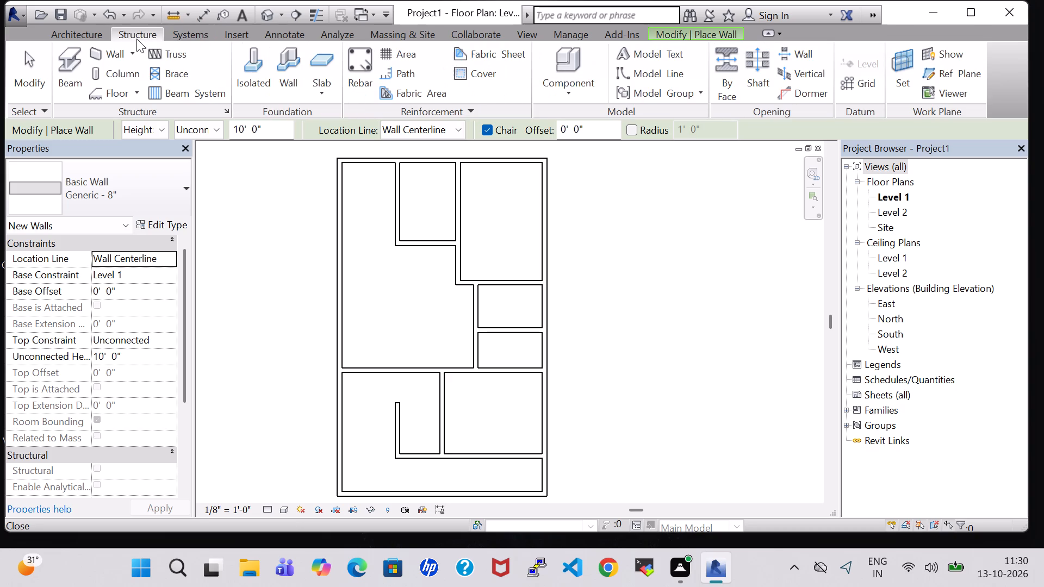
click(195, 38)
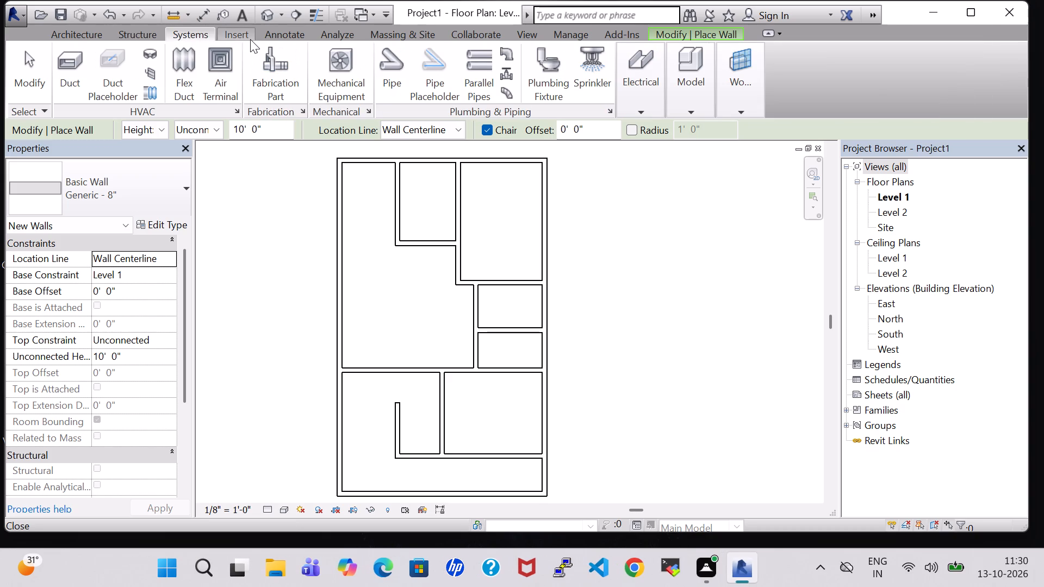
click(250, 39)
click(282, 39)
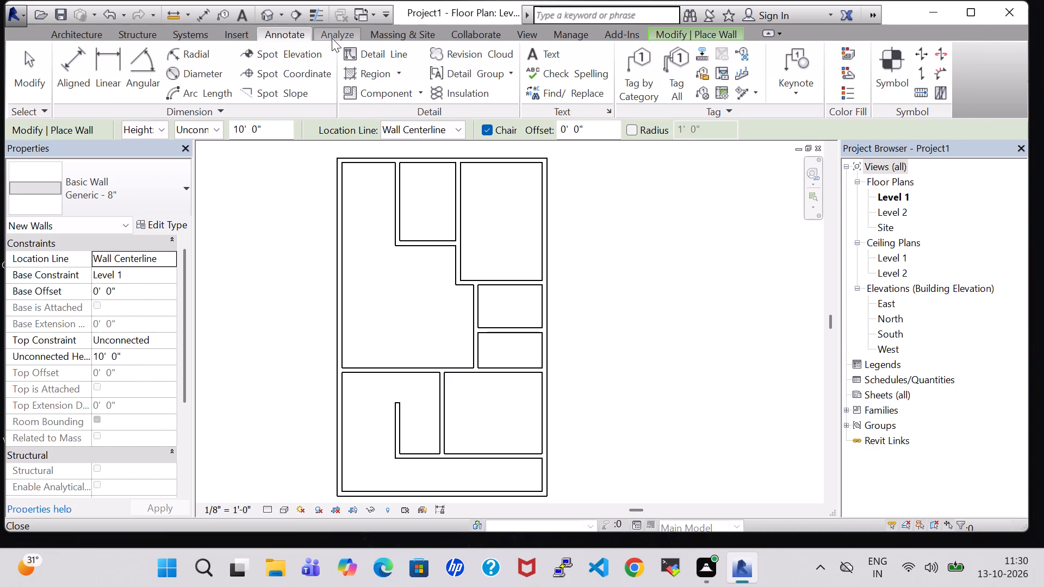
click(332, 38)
Place a 9' x 18' - 90 deg parking space outside the house, about 3'-9" west of the west outer wall.
click(391, 37)
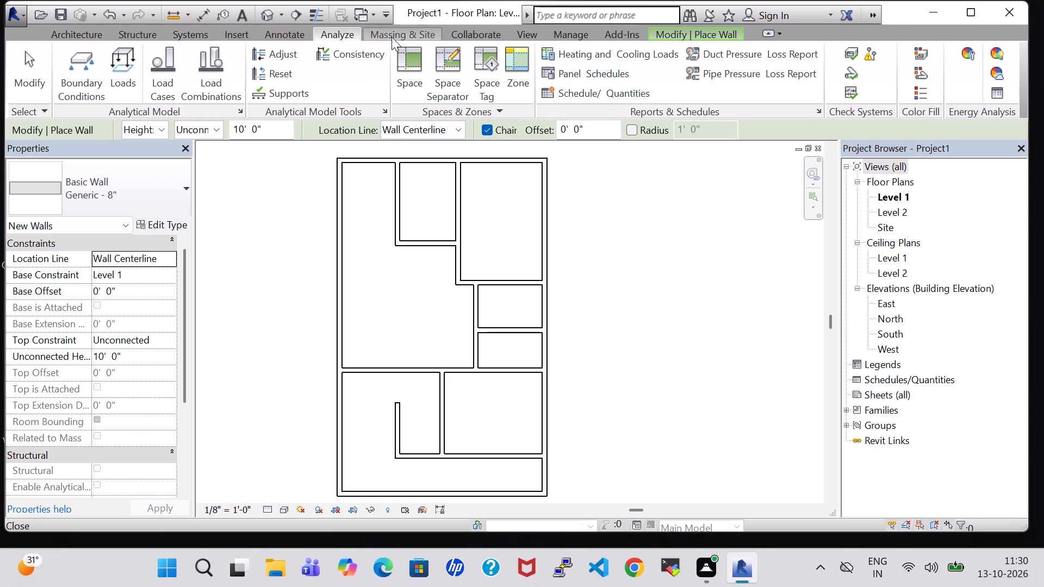
click(508, 77)
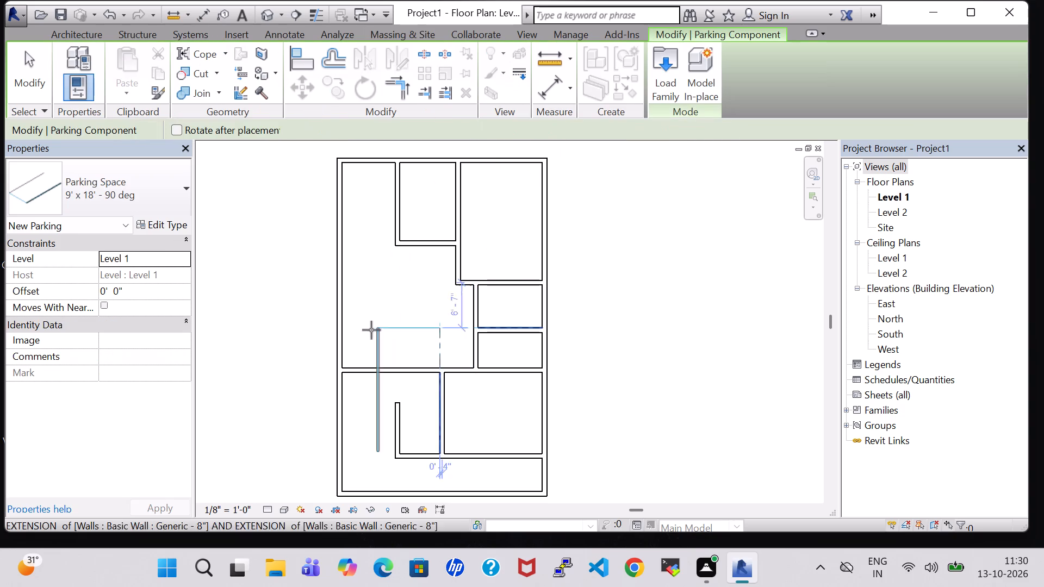
scroll(346, 387, down, 1)
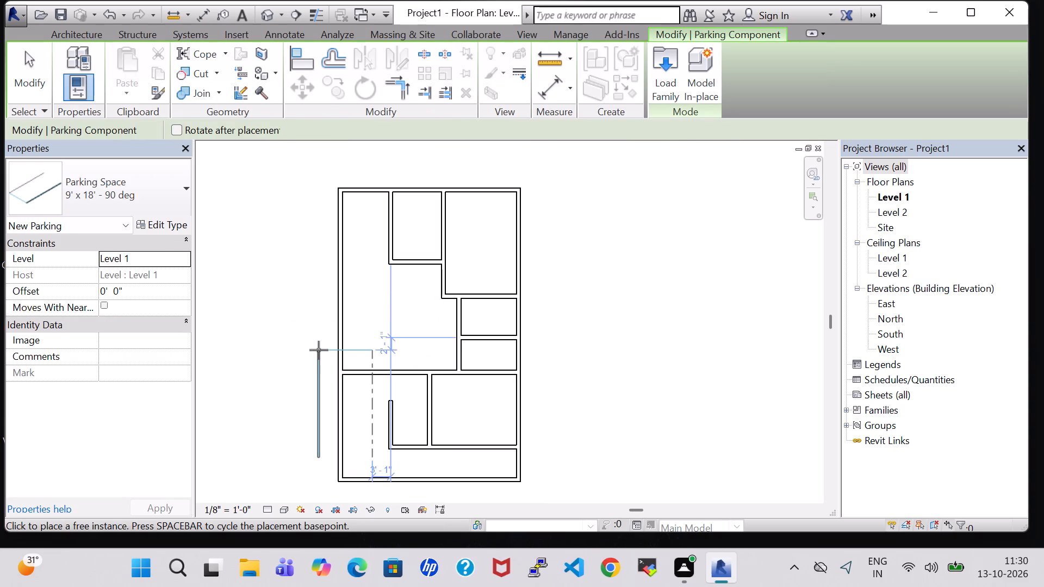
click(264, 355)
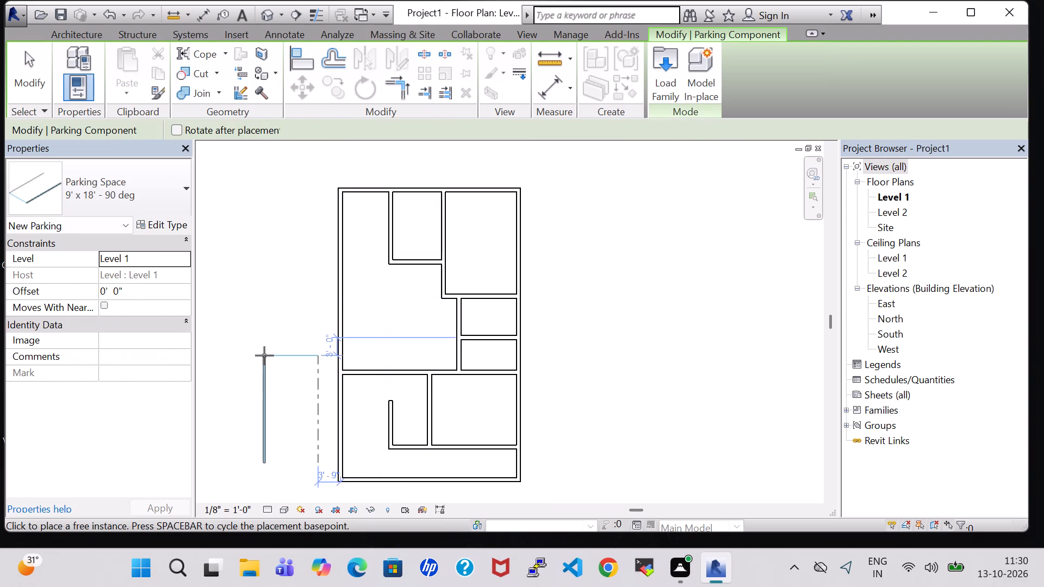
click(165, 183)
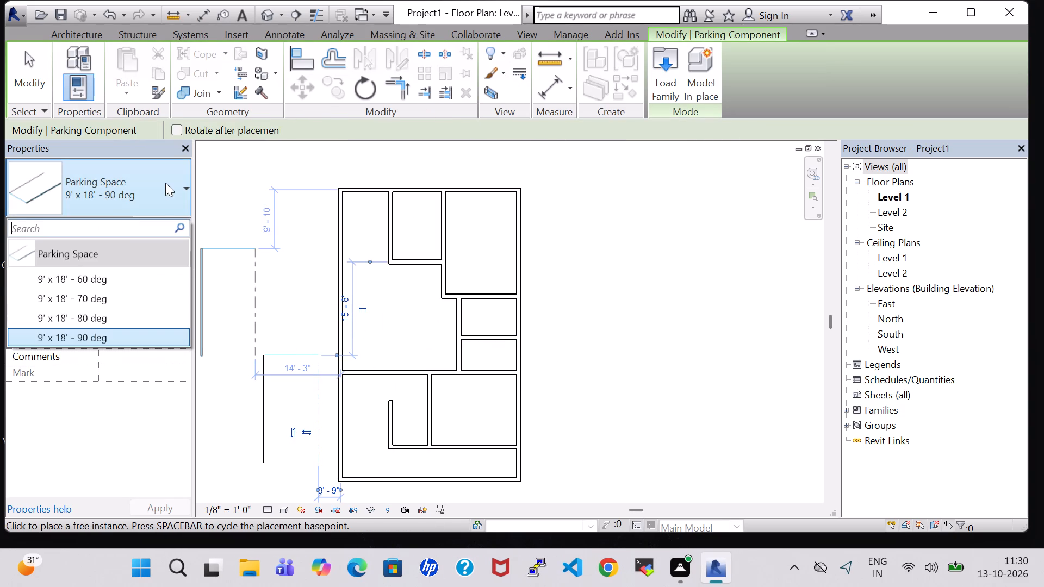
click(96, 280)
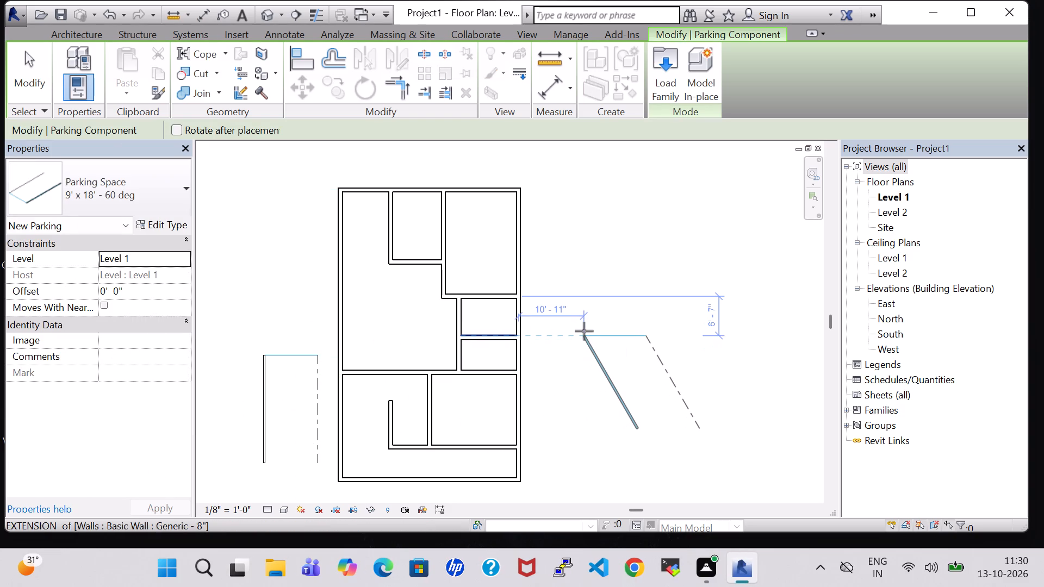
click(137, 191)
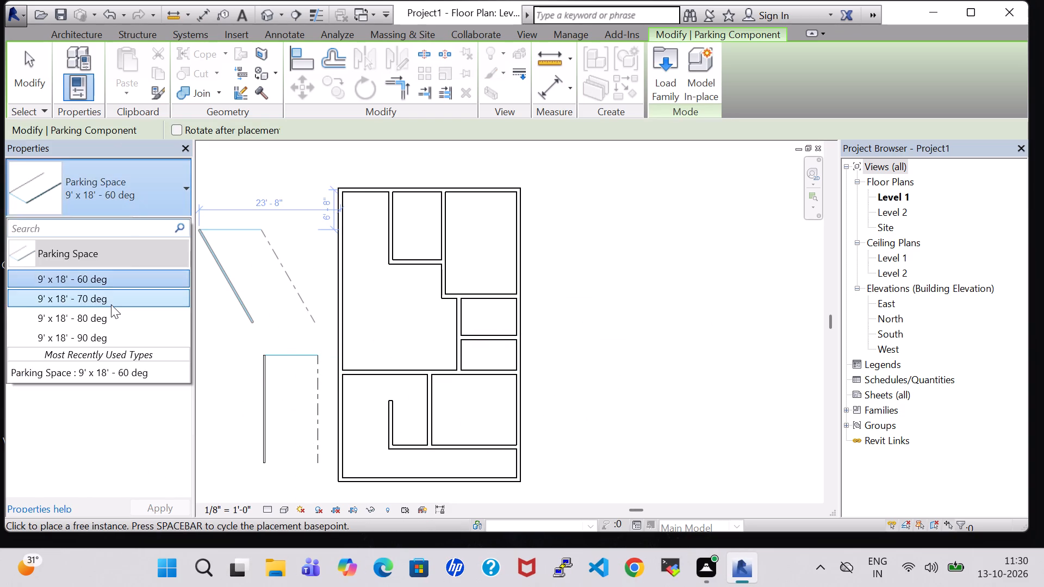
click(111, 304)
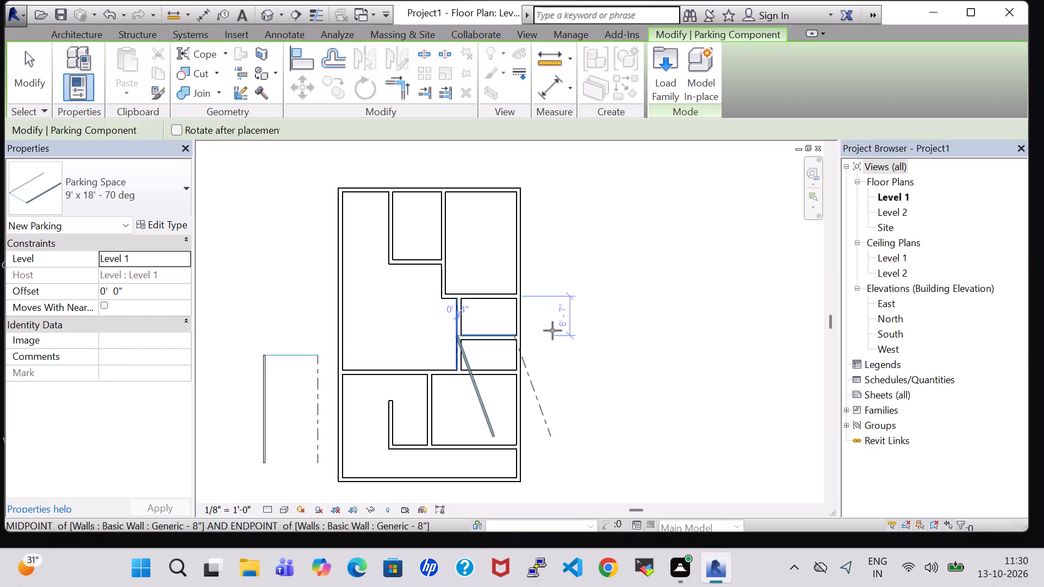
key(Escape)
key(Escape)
Set the placed parking space's Parking Length type parameter to 10'.
click(296, 357)
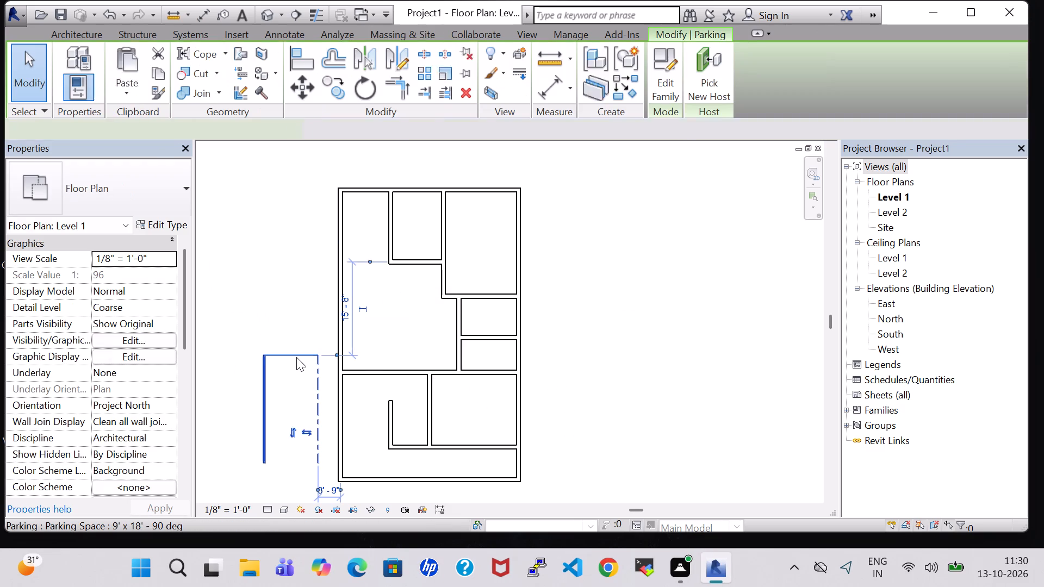
click(139, 223)
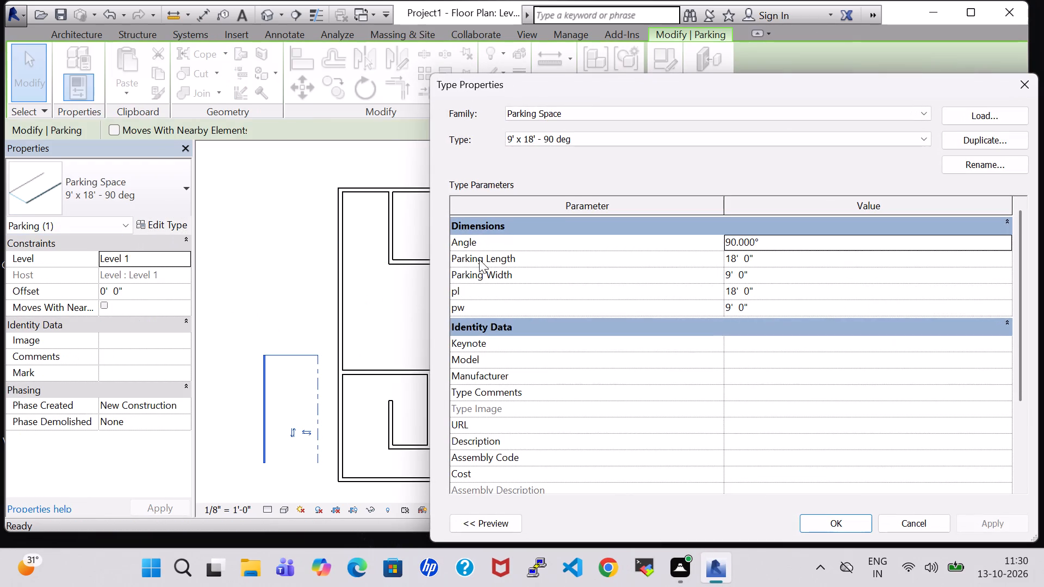
click(738, 261)
key(Left)
key(BackSpace)
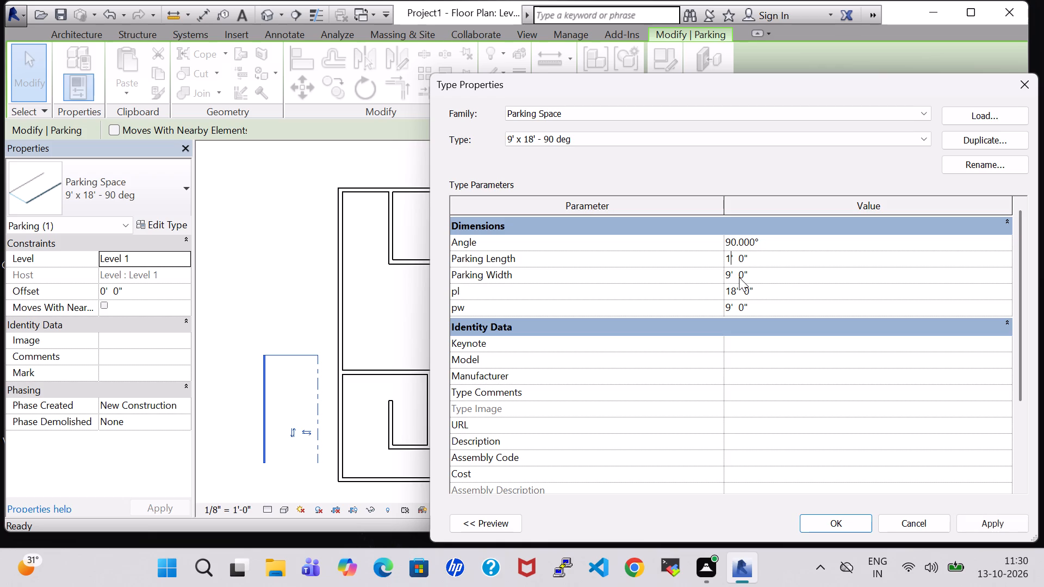
key(0)
key(Return)
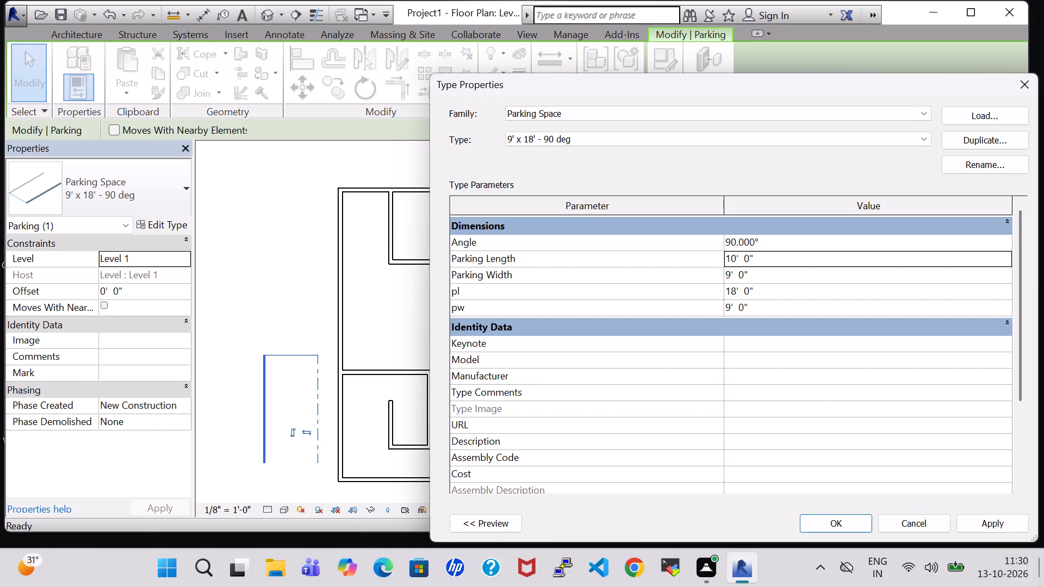
click(1009, 519)
click(839, 523)
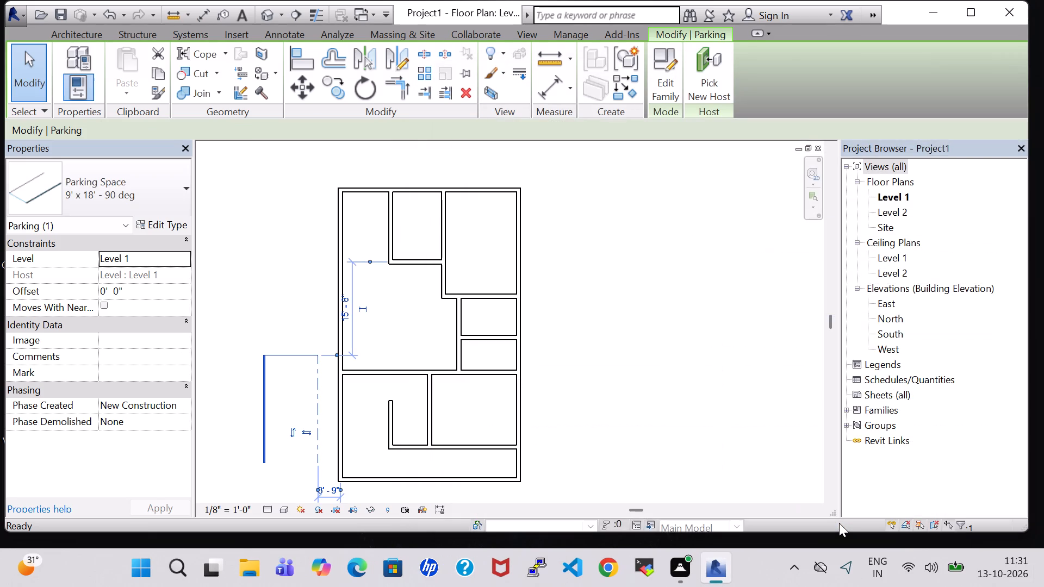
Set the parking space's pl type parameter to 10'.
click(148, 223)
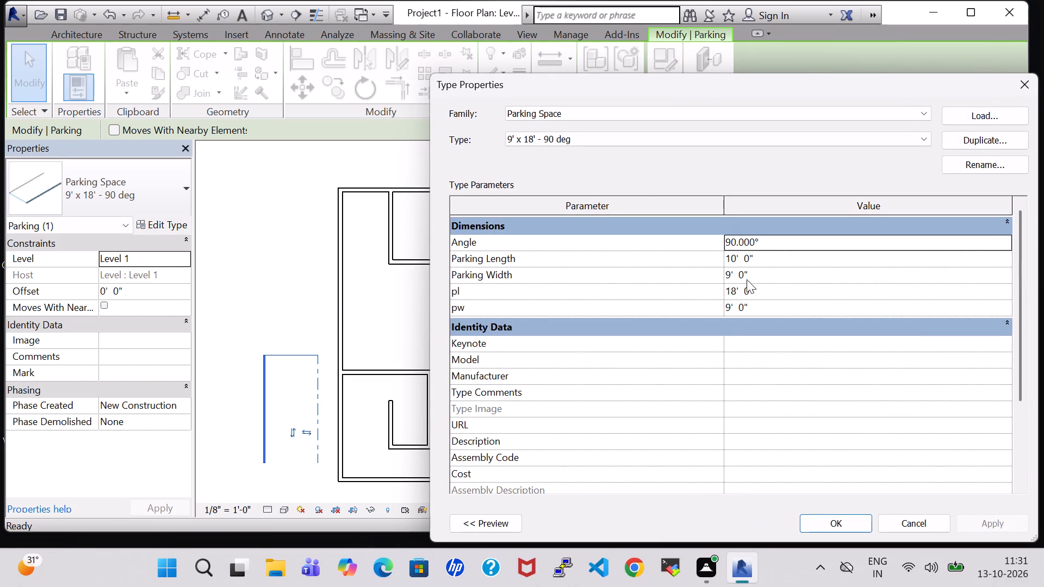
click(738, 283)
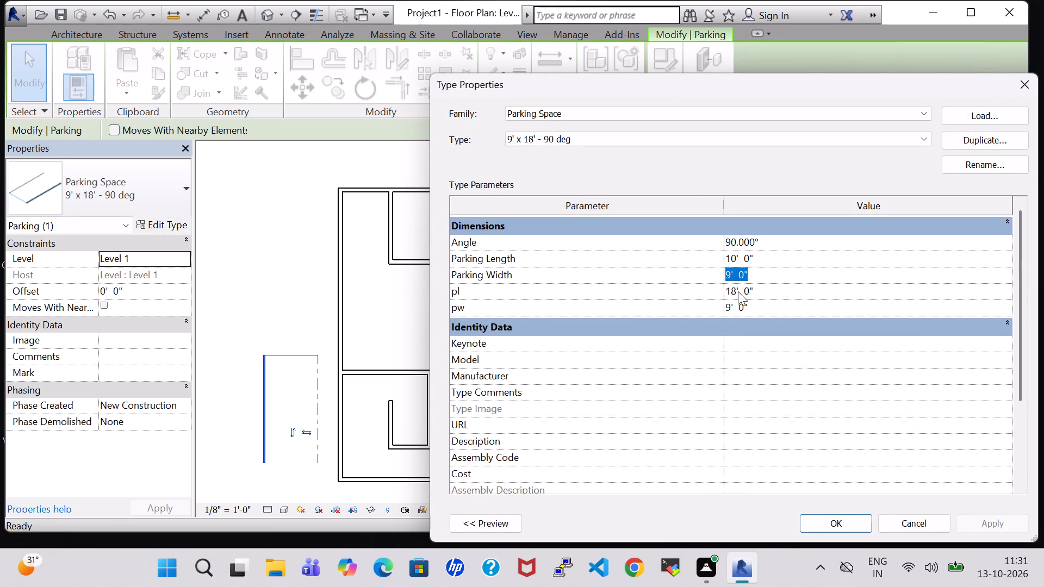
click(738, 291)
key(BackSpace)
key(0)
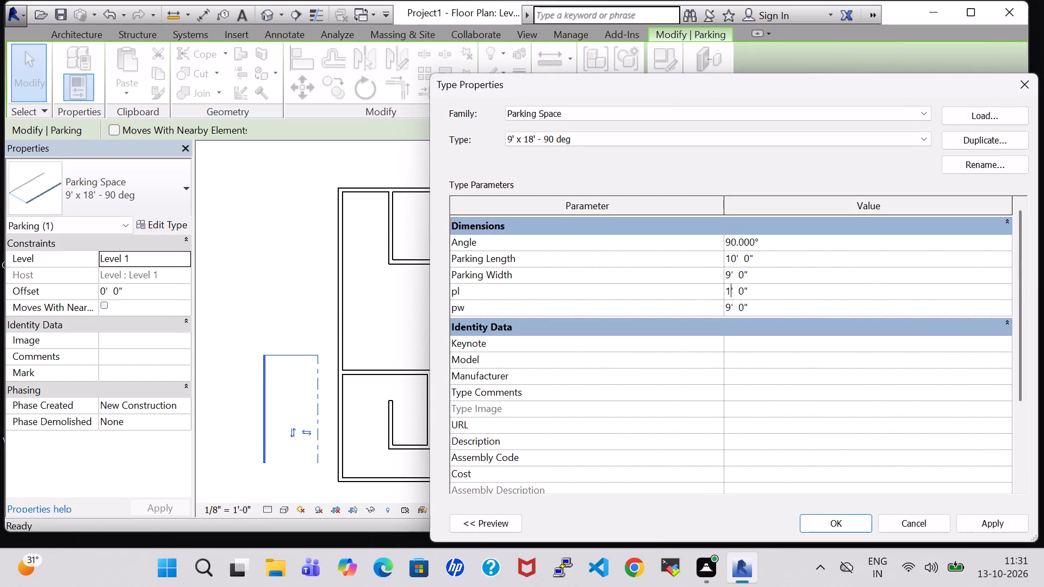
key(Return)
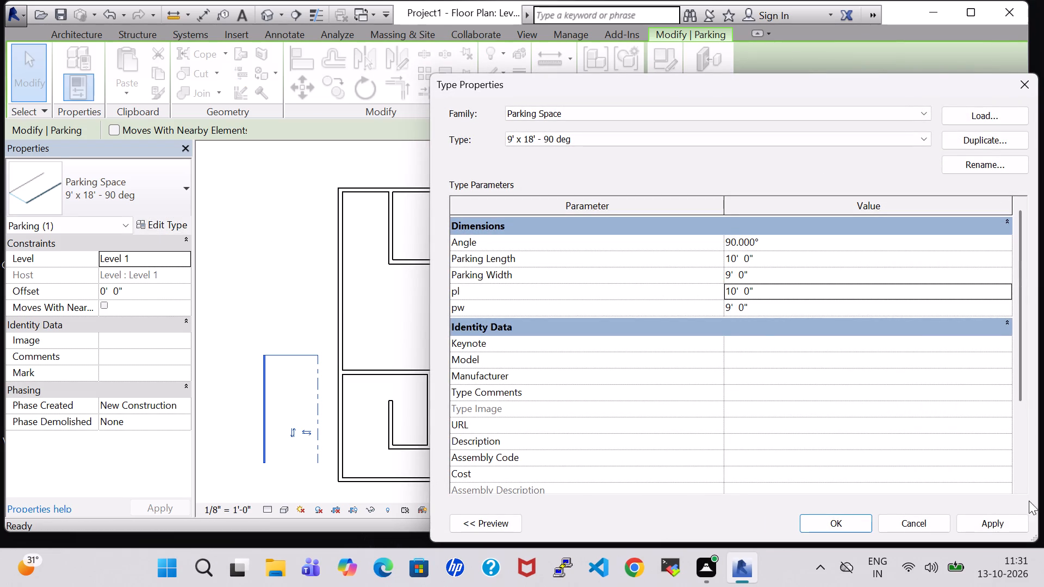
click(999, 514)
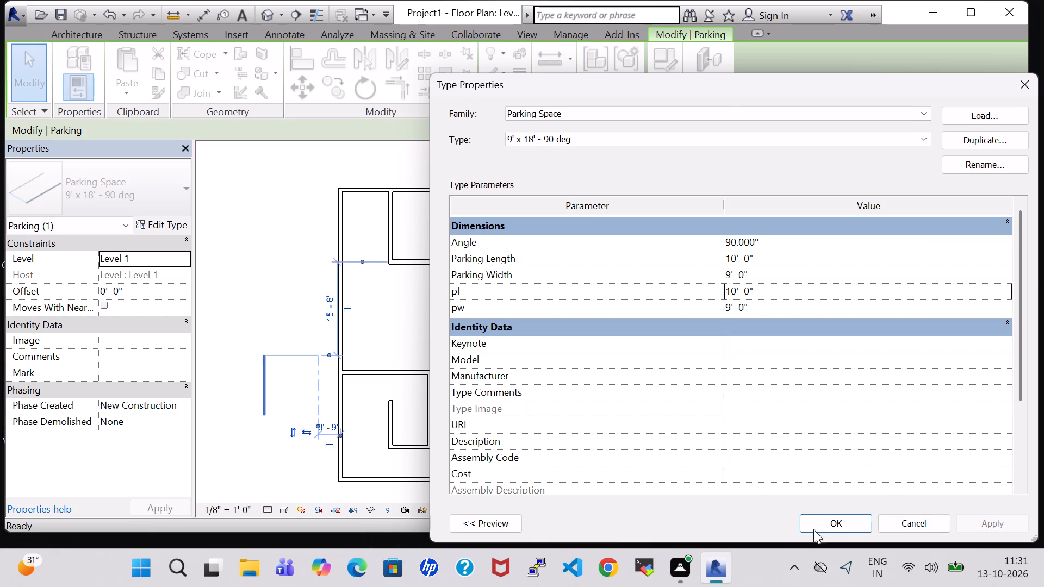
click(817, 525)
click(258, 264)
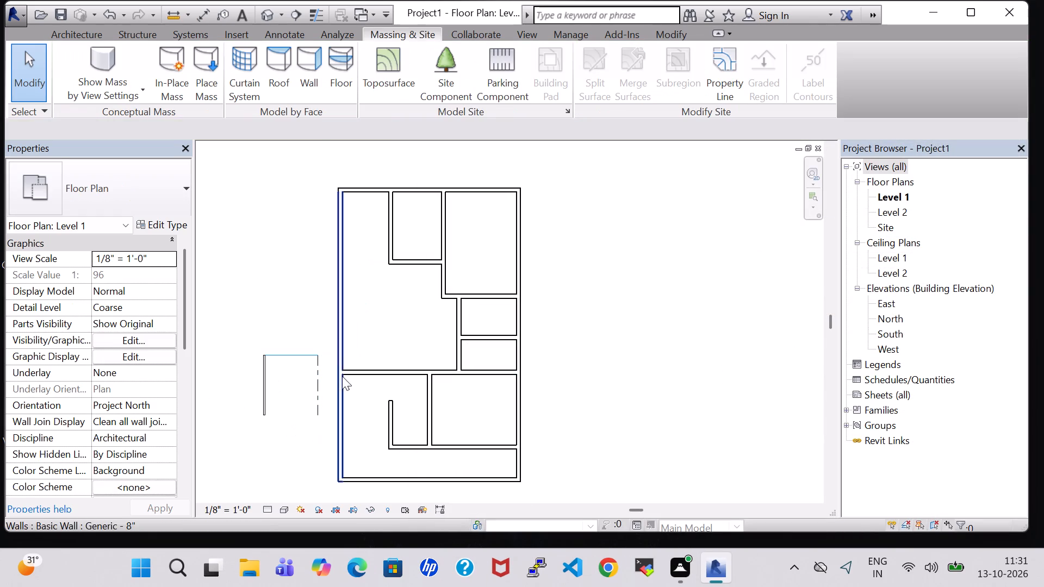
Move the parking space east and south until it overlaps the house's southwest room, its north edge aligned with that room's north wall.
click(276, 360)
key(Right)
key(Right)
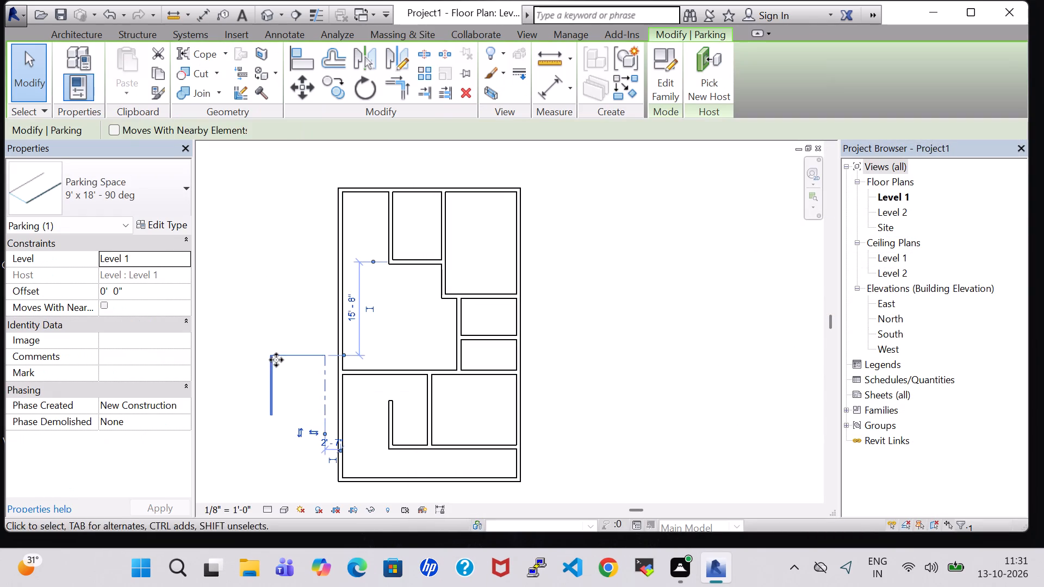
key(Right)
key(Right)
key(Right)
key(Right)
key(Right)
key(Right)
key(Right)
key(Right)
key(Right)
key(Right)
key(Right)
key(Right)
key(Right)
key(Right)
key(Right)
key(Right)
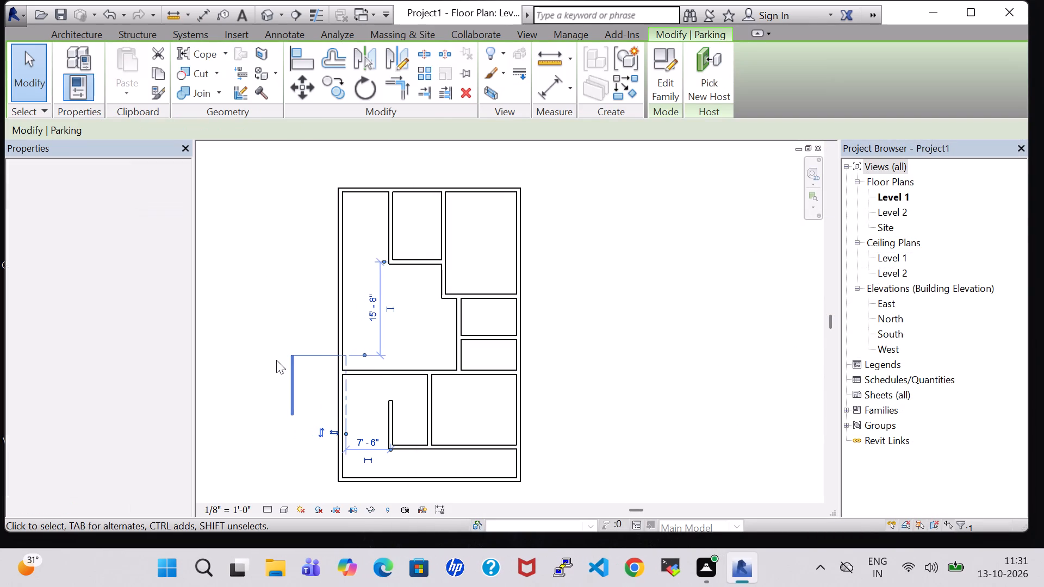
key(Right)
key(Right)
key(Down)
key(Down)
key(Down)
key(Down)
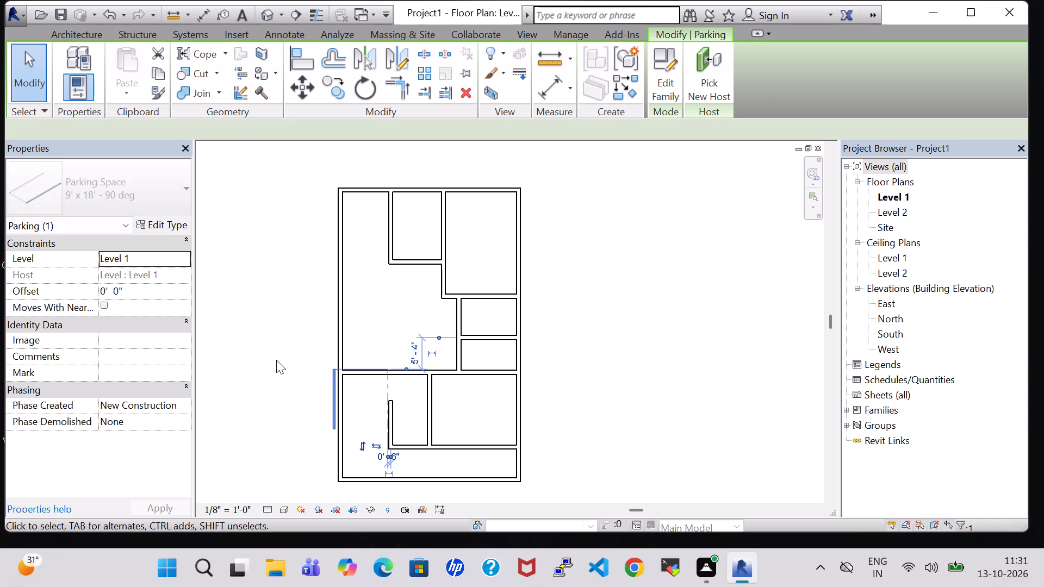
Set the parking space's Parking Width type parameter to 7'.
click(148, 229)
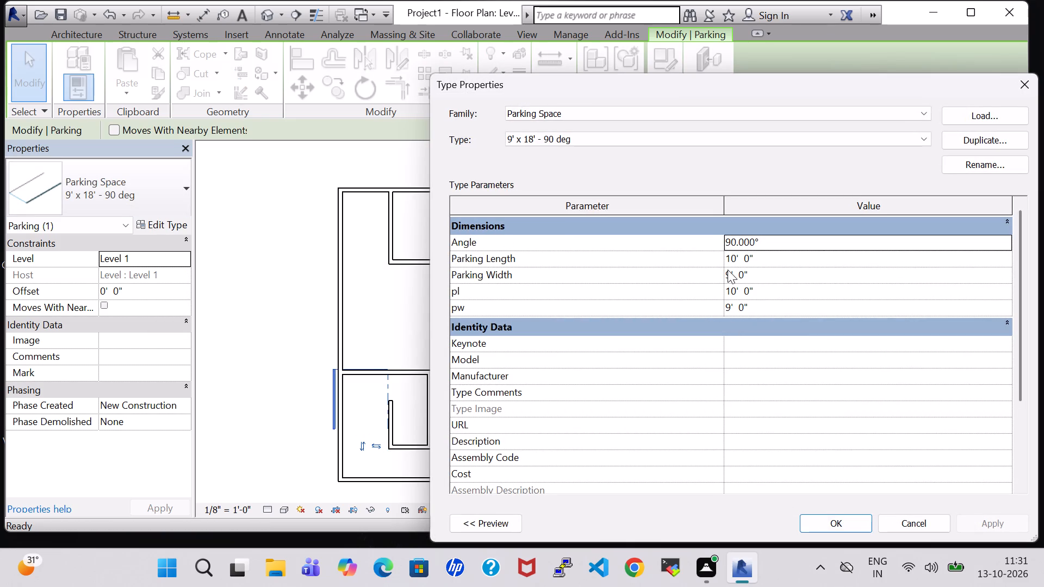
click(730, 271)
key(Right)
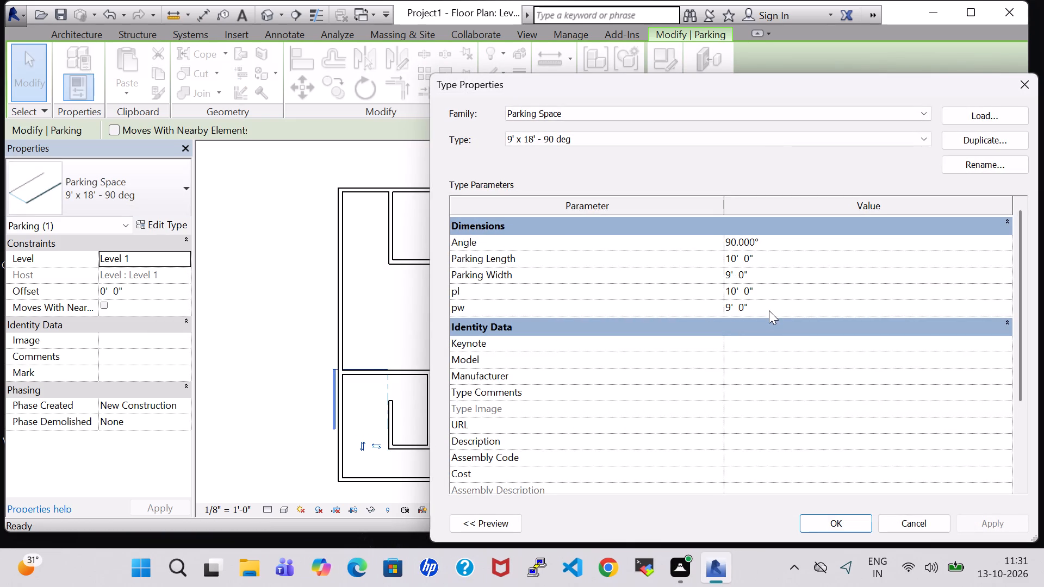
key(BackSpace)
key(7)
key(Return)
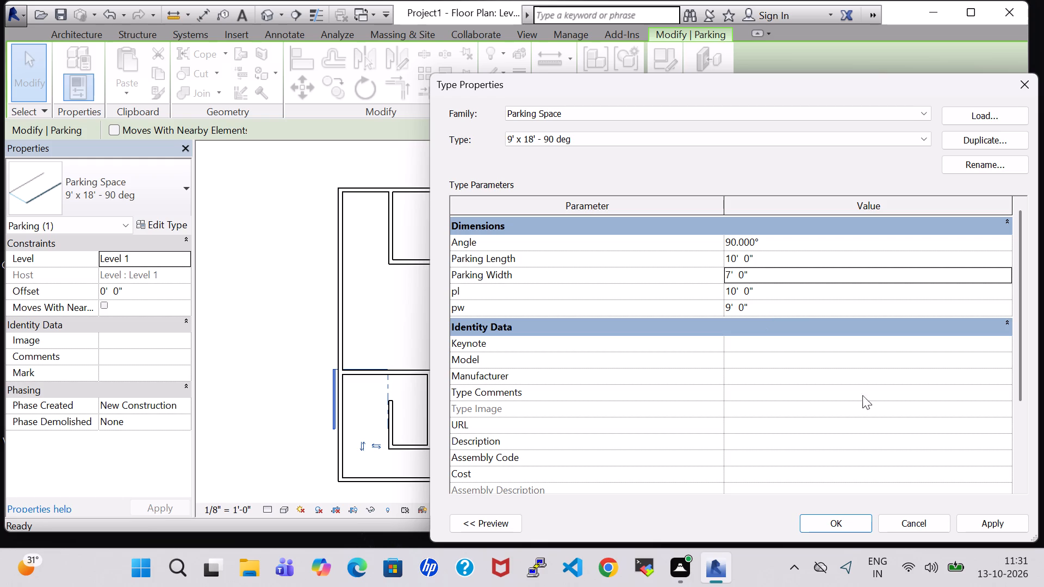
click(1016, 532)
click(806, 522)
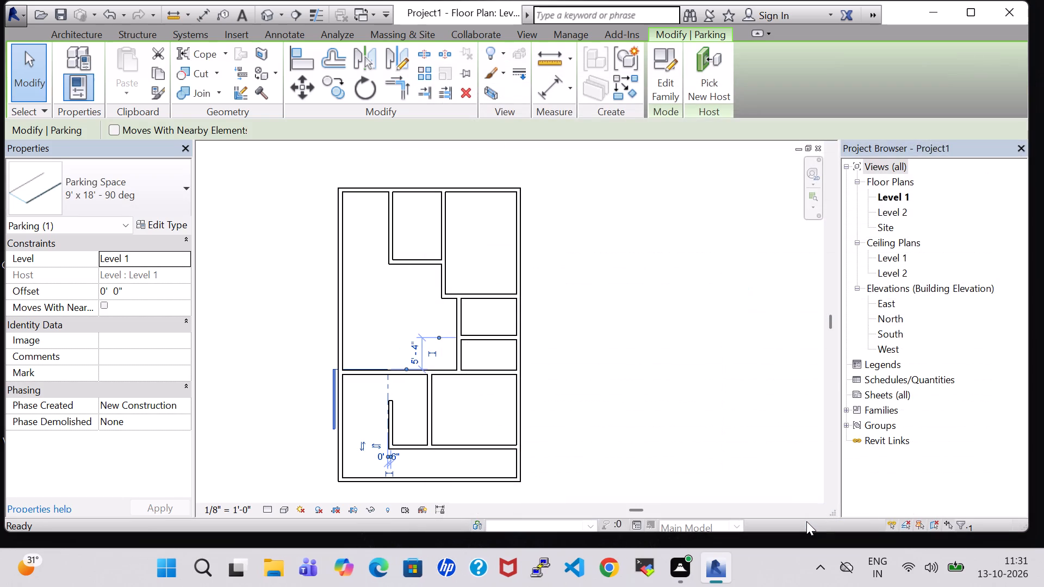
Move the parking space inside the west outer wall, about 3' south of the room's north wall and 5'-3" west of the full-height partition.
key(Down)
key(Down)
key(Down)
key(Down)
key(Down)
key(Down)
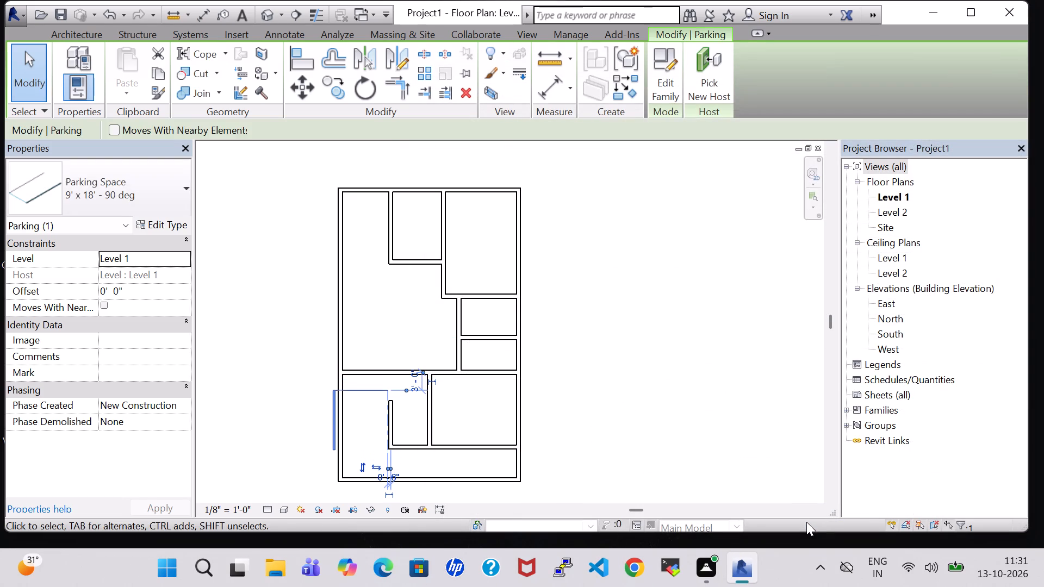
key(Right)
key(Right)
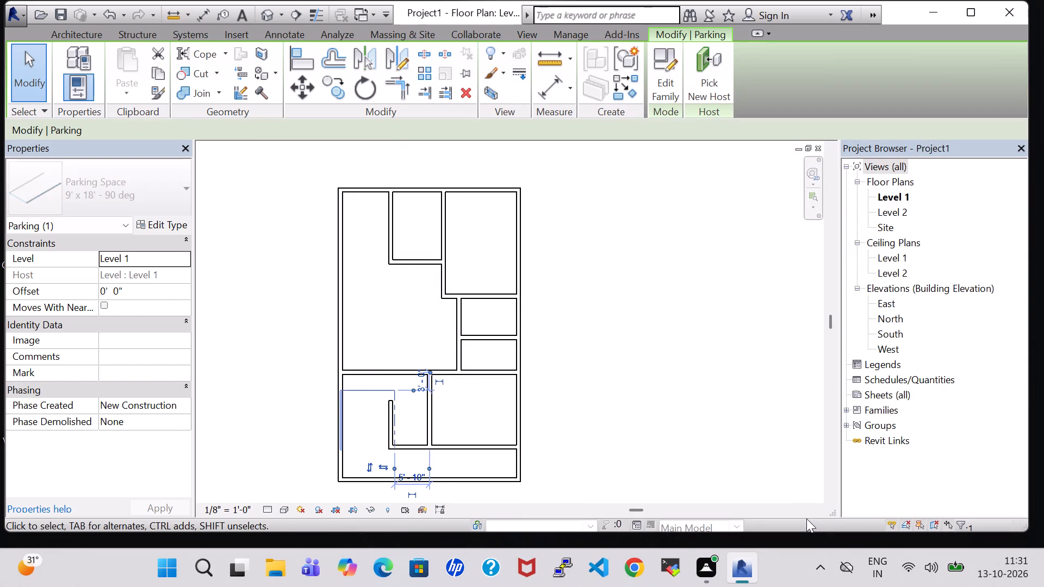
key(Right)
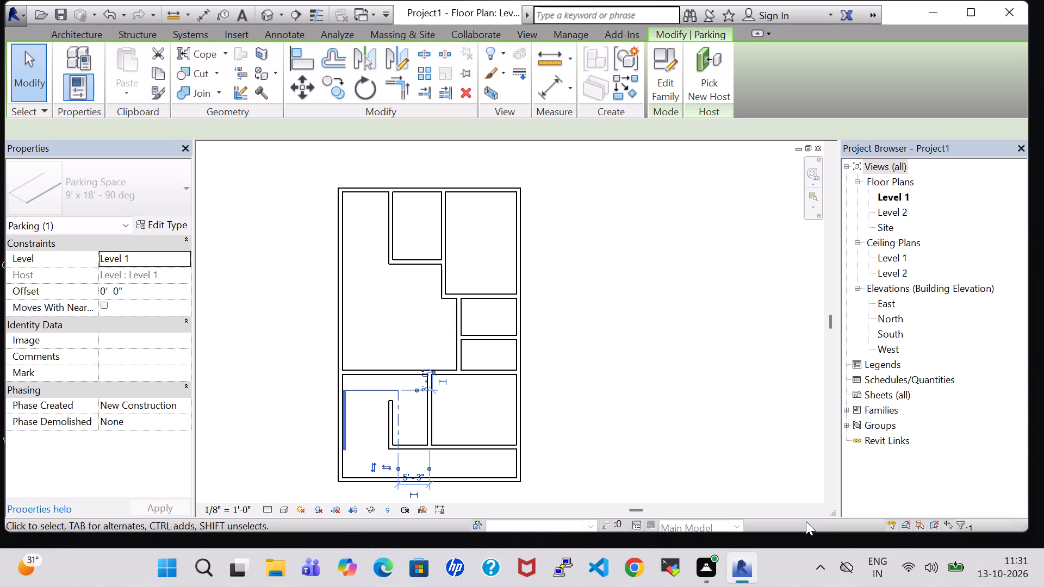
Delete the parking space from the southwest room.
click(372, 391)
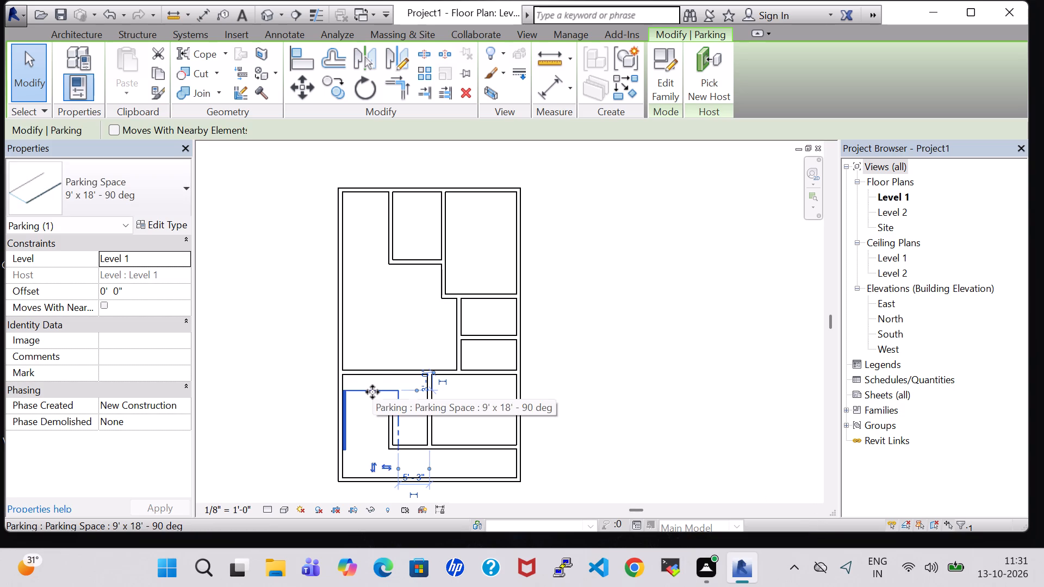
key(Delete)
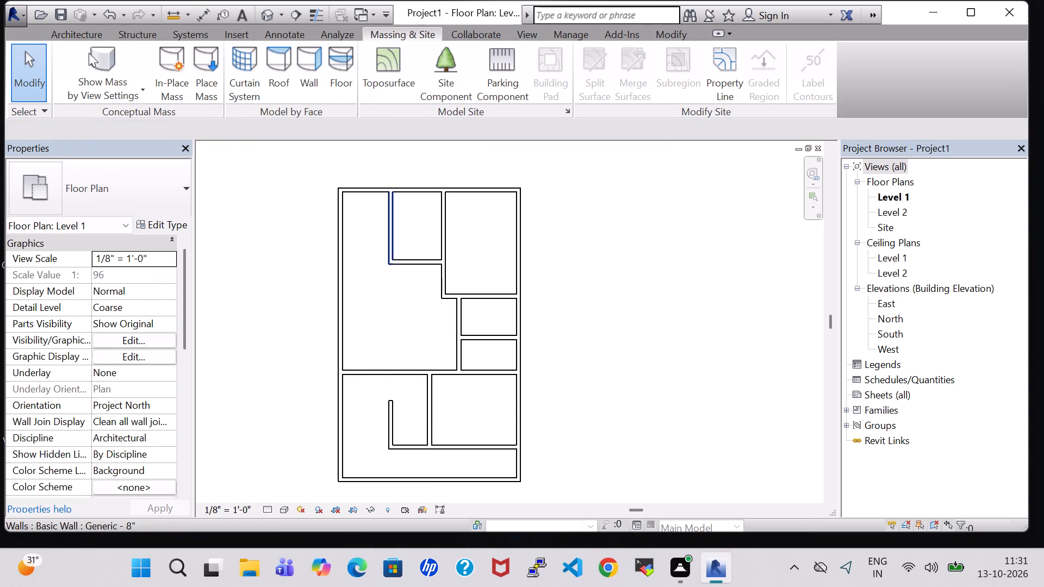
Split the southeast room's south wall at two points and delete the segment between them, leaving an opening about 6'-5" wide.
click(76, 33)
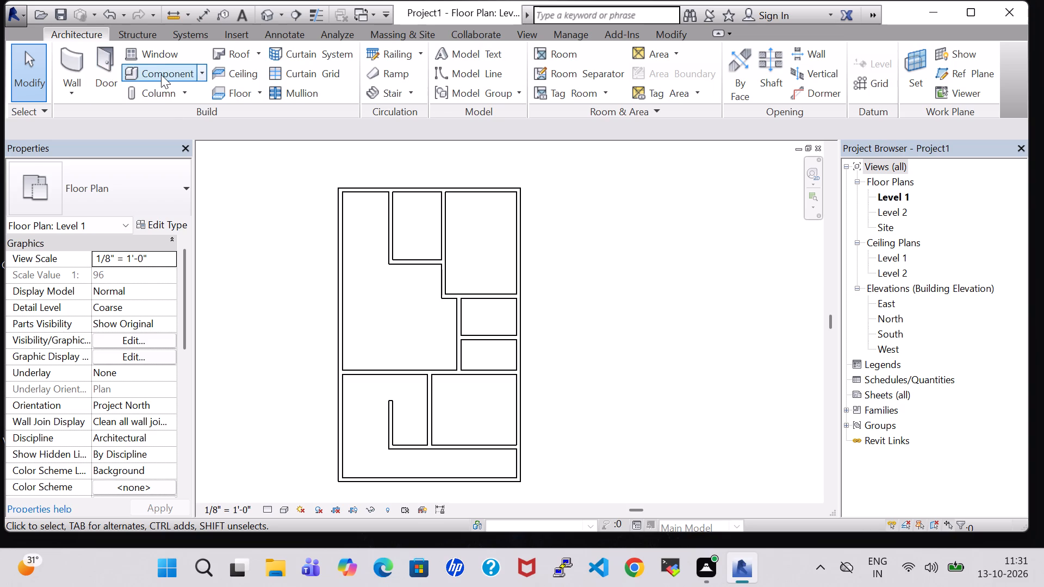
click(70, 57)
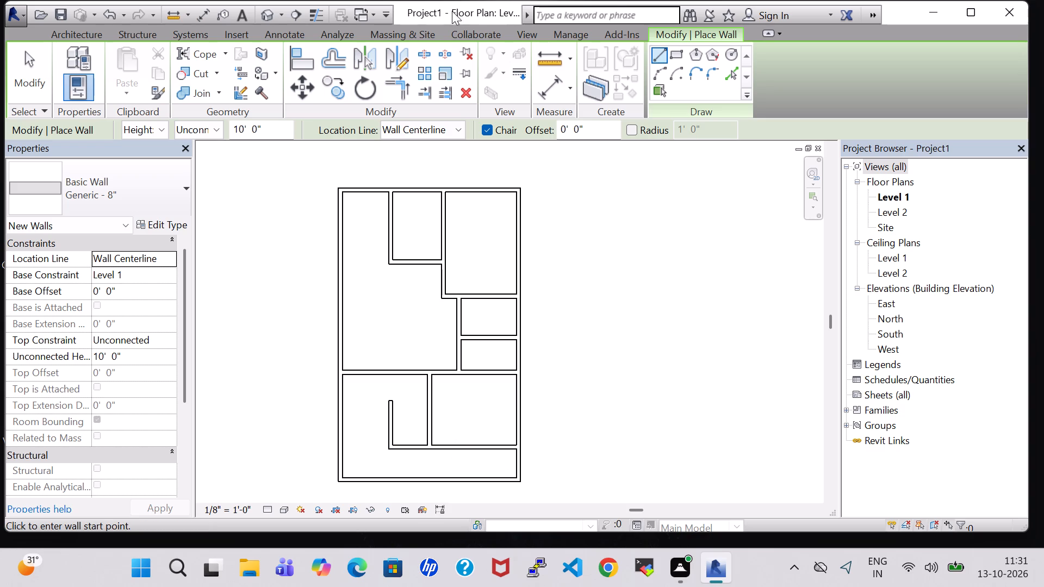
click(432, 48)
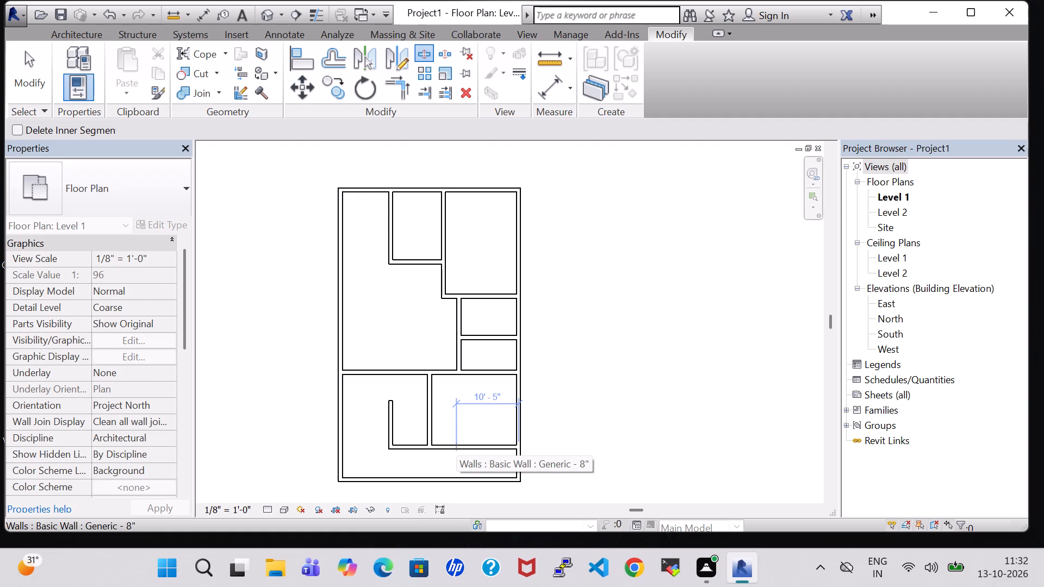
click(456, 446)
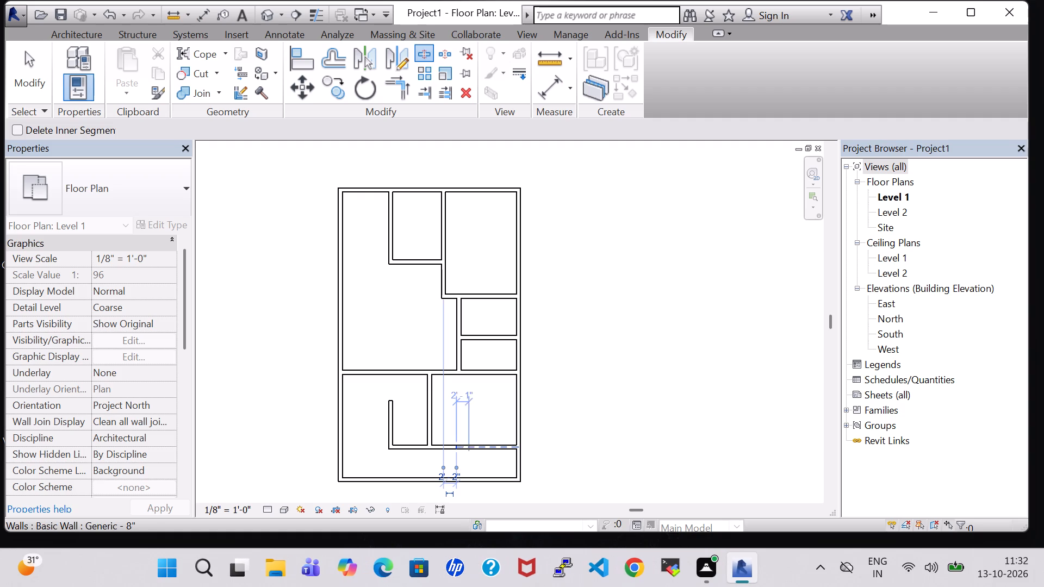
click(495, 449)
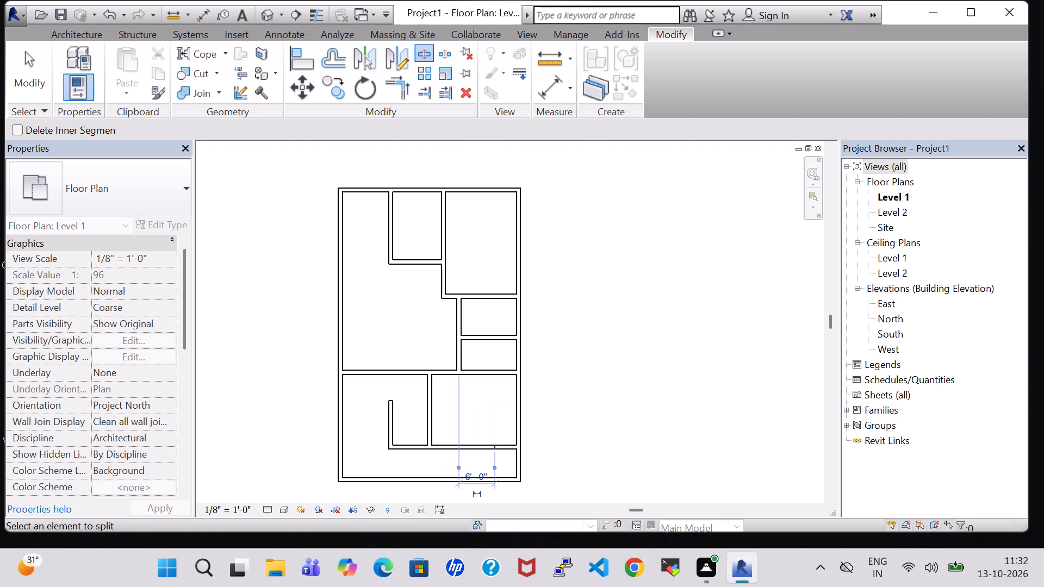
key(Escape)
key(Escape)
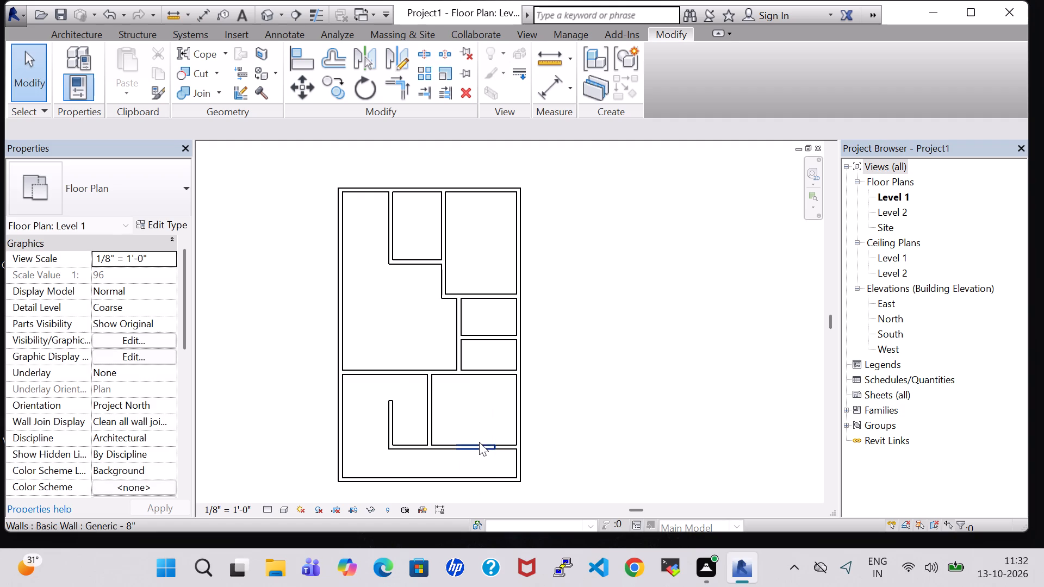
click(479, 442)
key(Delete)
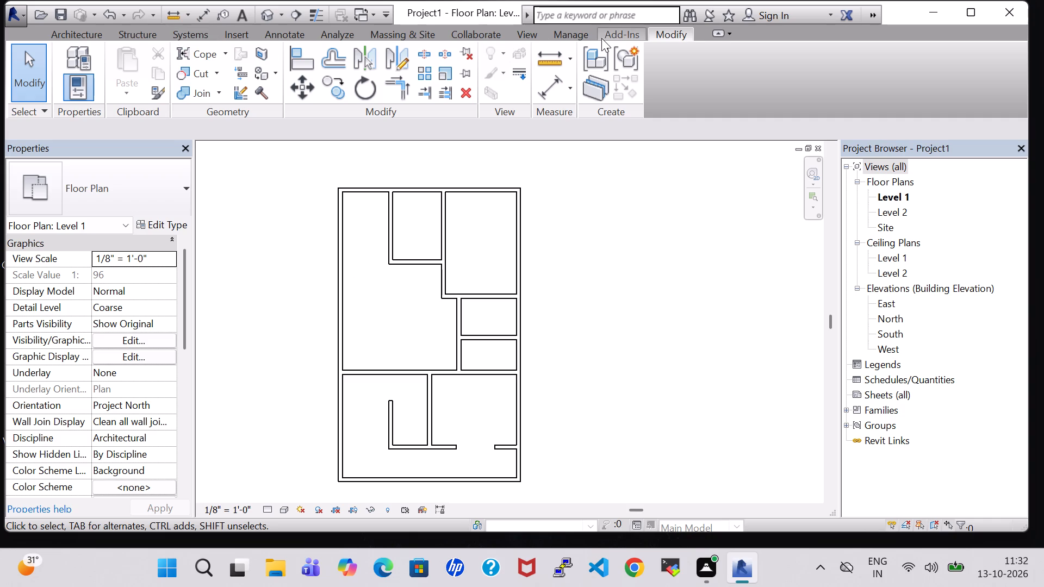
Draw three connected room separation lines around the opening's south side, about 6'-5" wide with the east line about 2'-4" long.
click(384, 38)
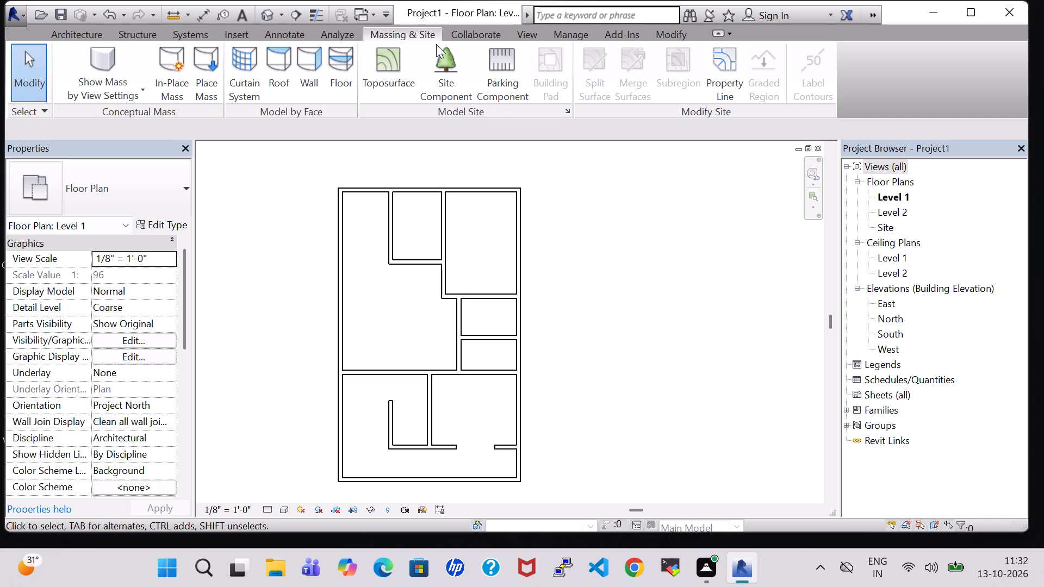
click(72, 33)
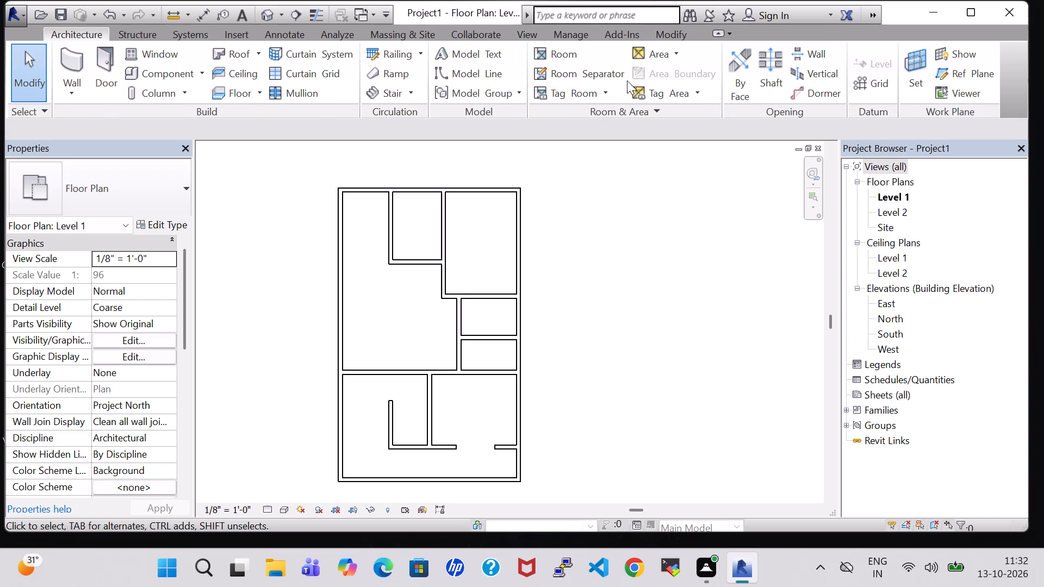
click(588, 76)
scroll(475, 450, up, 2)
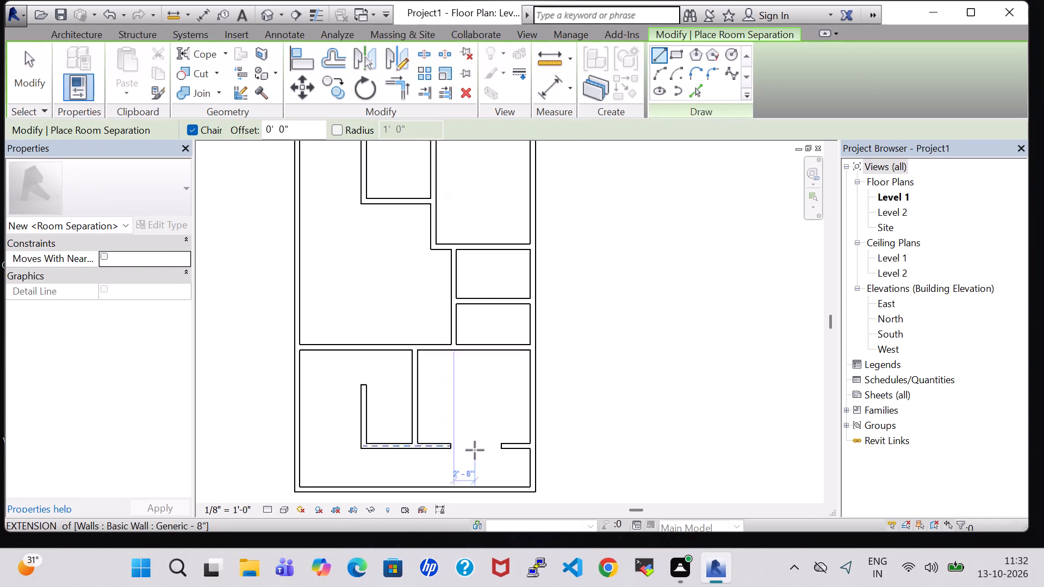
scroll(475, 450, up, 4)
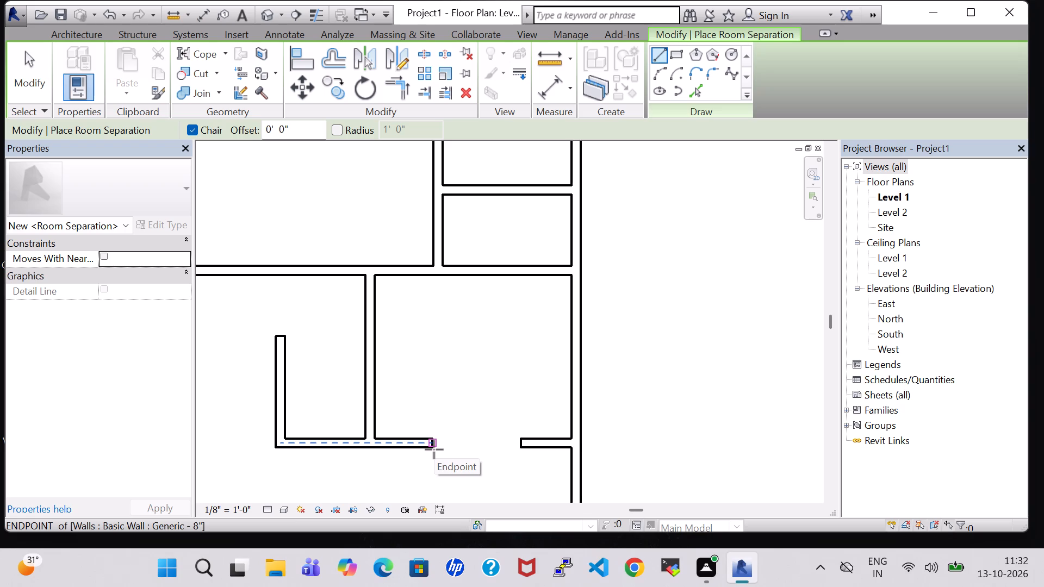
click(434, 449)
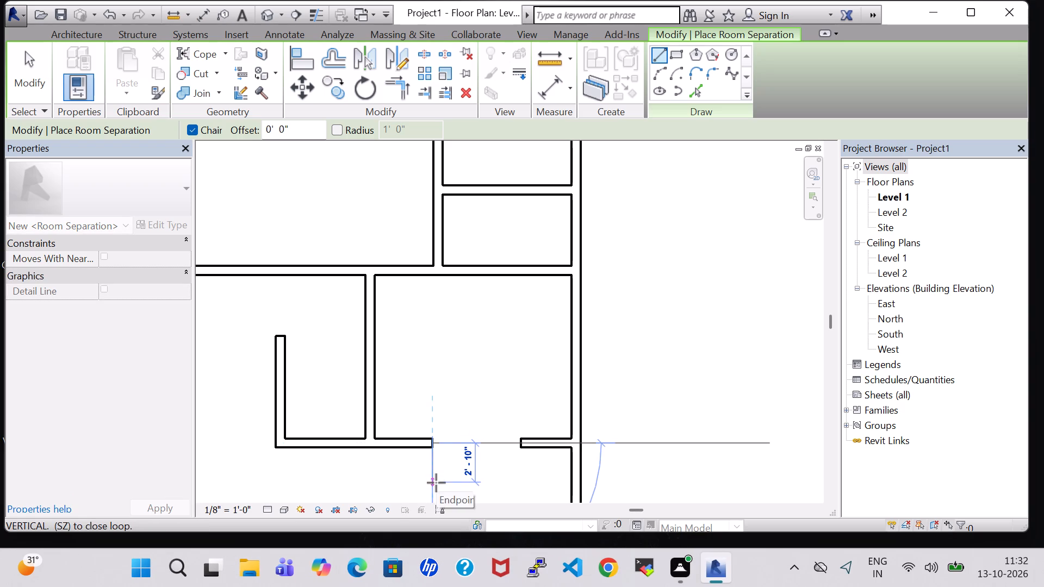
middle_drag(437, 489, 441, 363)
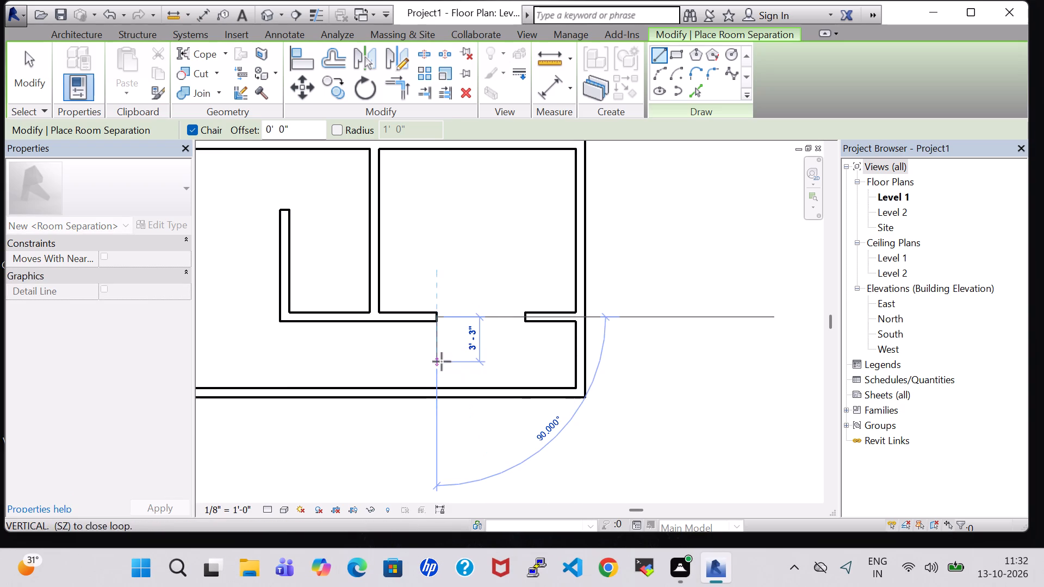
click(439, 354)
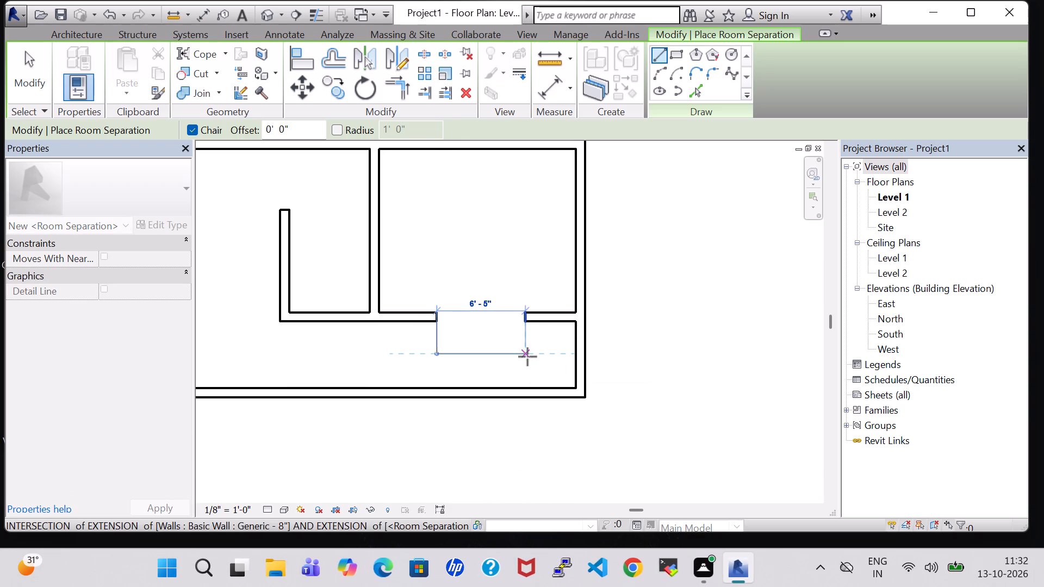
click(527, 357)
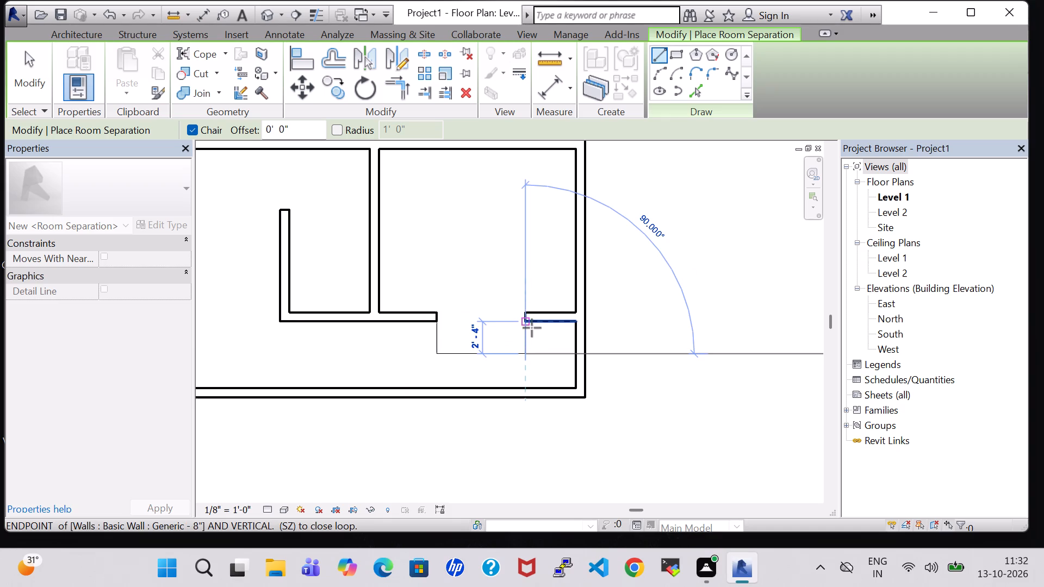
click(529, 326)
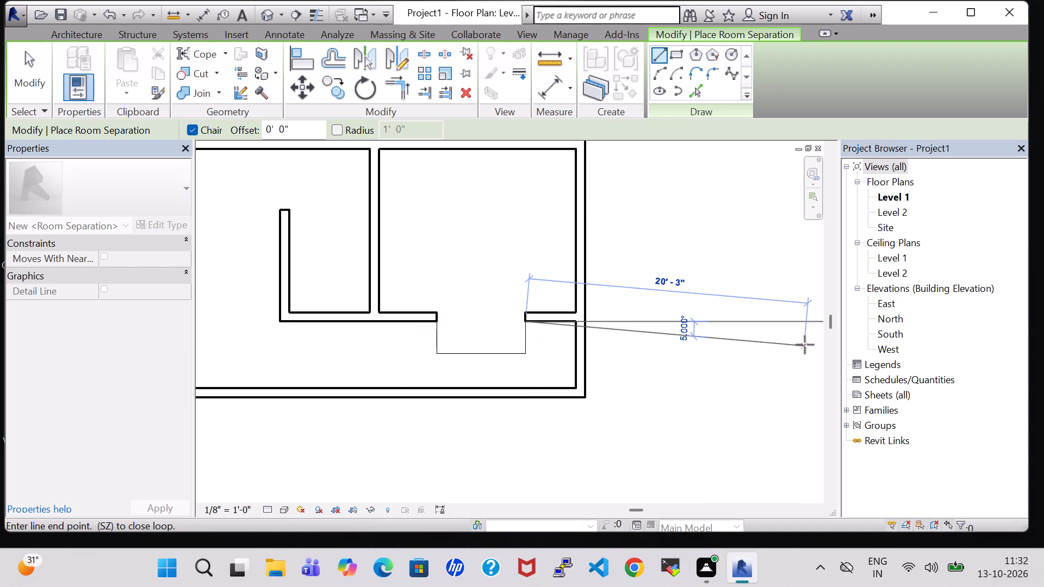
key(Escape)
key(Escape)
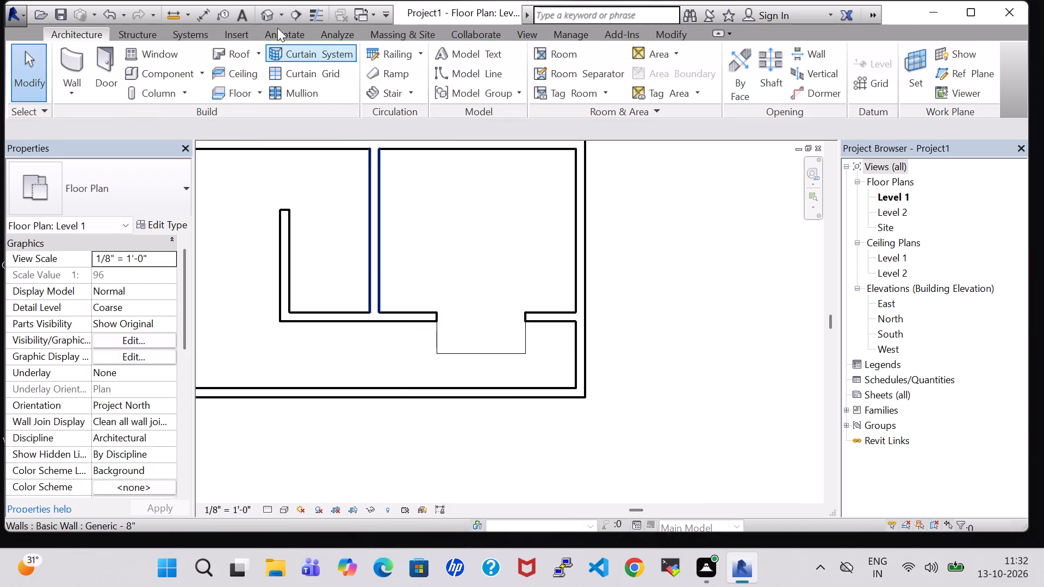
Inspect the wall layout in the 3D view from several angles, and return to the Level 1 floor plan.
click(269, 9)
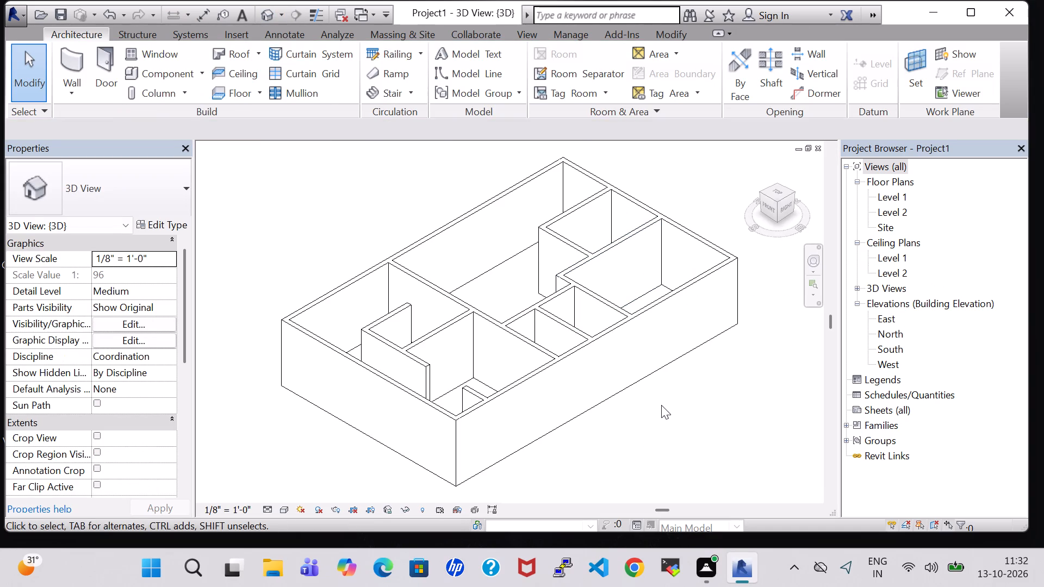
shift+middle_drag(660, 405, 645, 409)
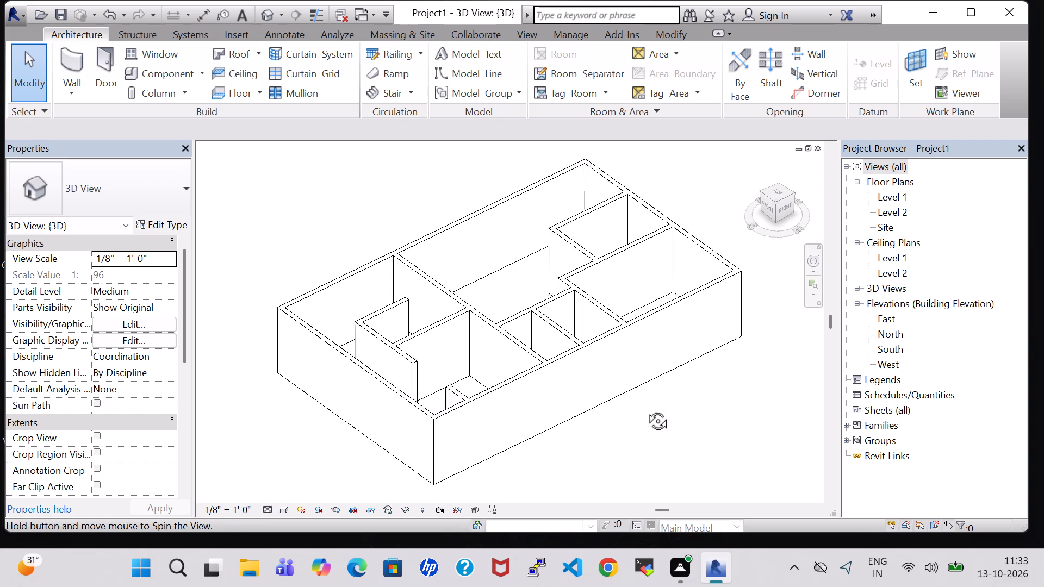
shift+middle_drag(645, 409, 355, 334)
shift+middle_drag(692, 322, 434, 482)
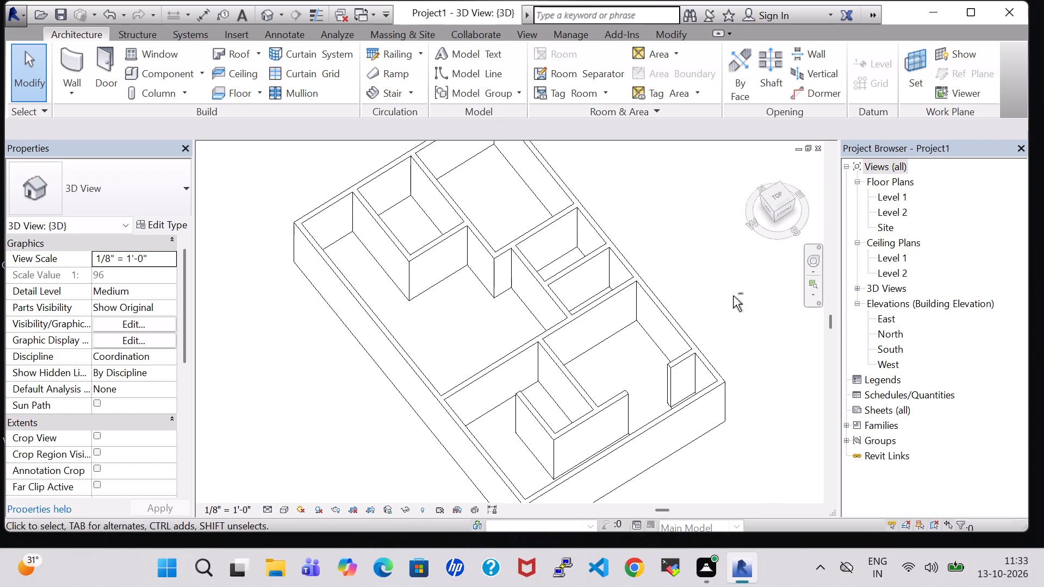
shift+middle_drag(733, 296, 493, 225)
shift+middle_click(493, 225)
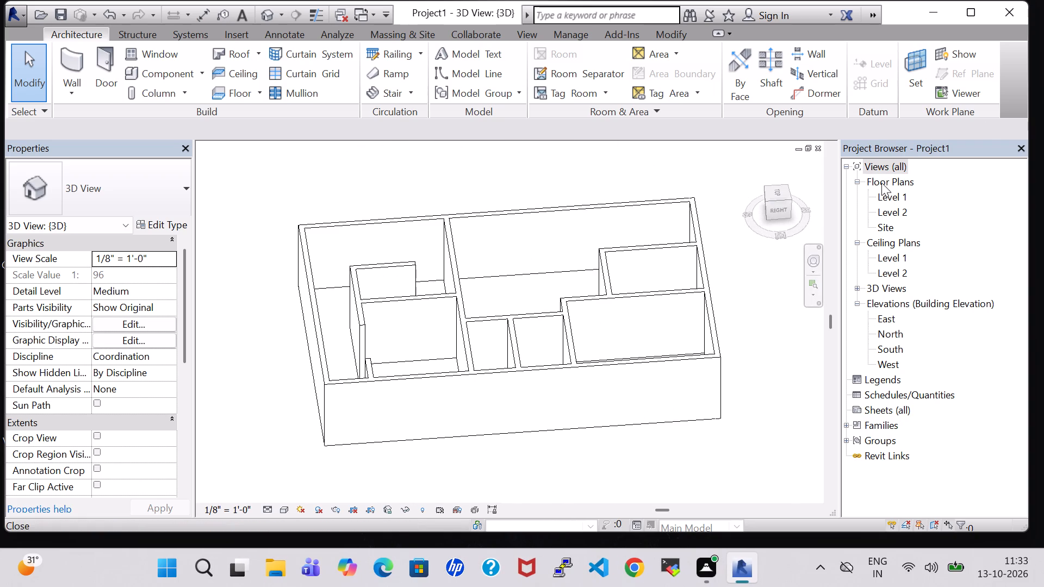
double_click(888, 196)
Split the south outer wall about 8'-2" east of the west outer wall, and delete the segment east of the split.
scroll(706, 295, down, 3)
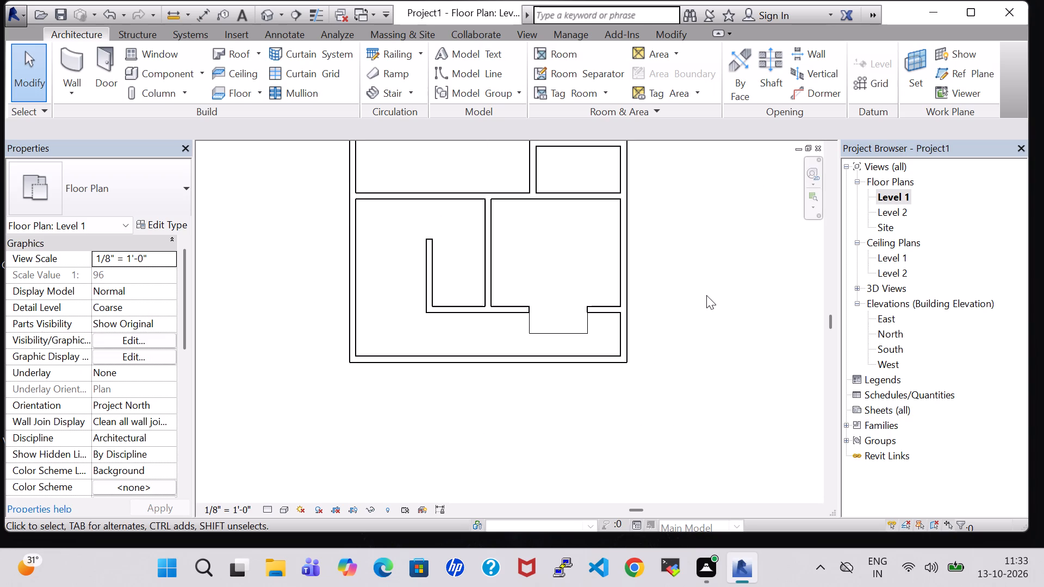
middle_drag(706, 295, 755, 313)
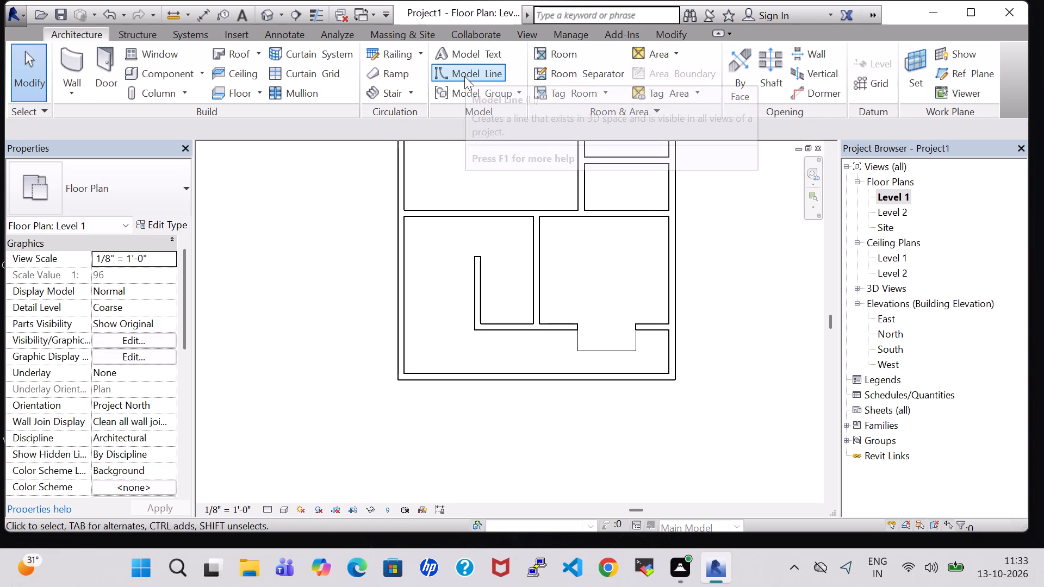
click(667, 36)
click(422, 47)
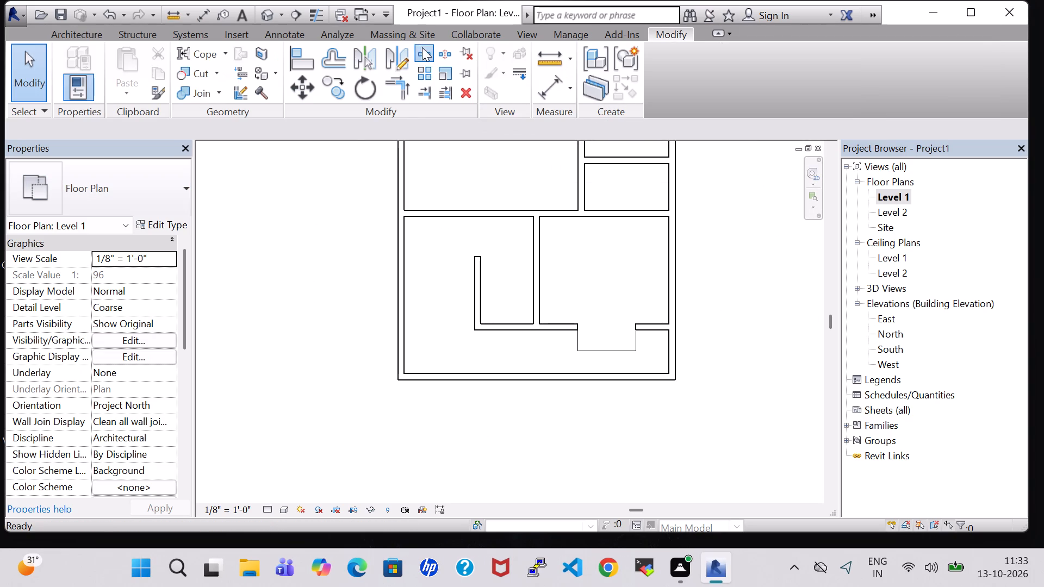
click(475, 377)
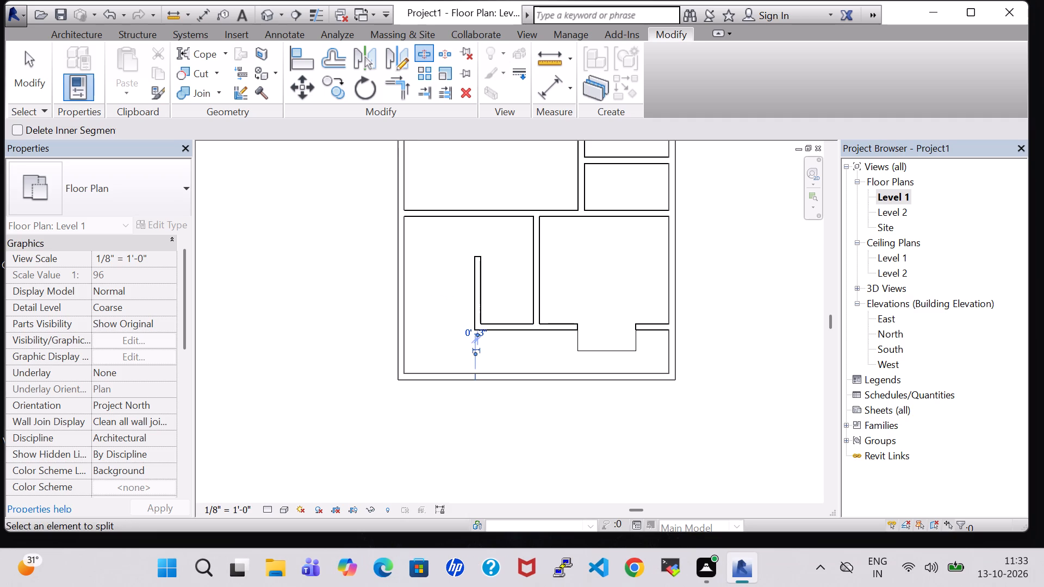
click(670, 376)
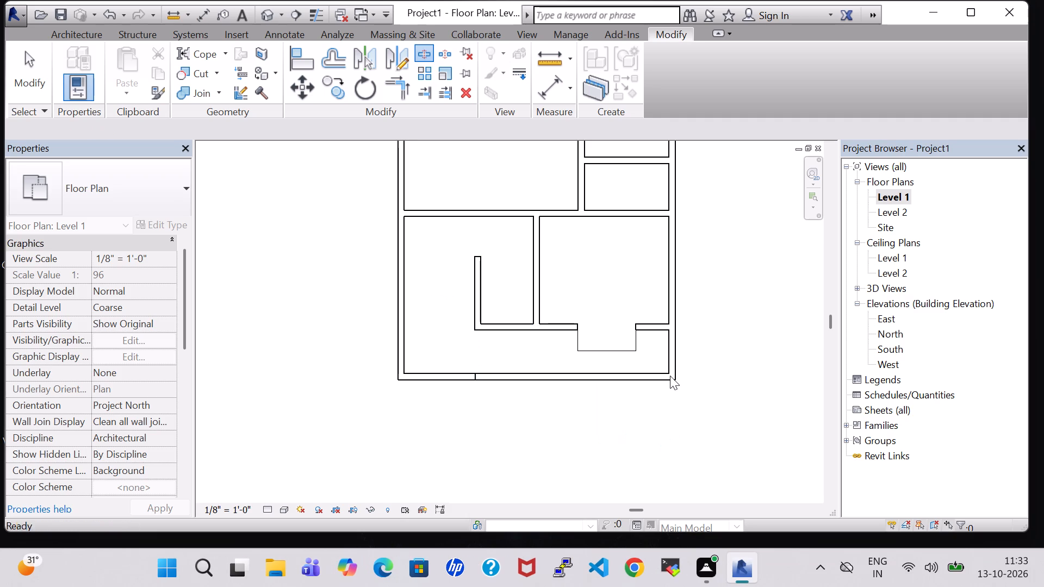
key(Delete)
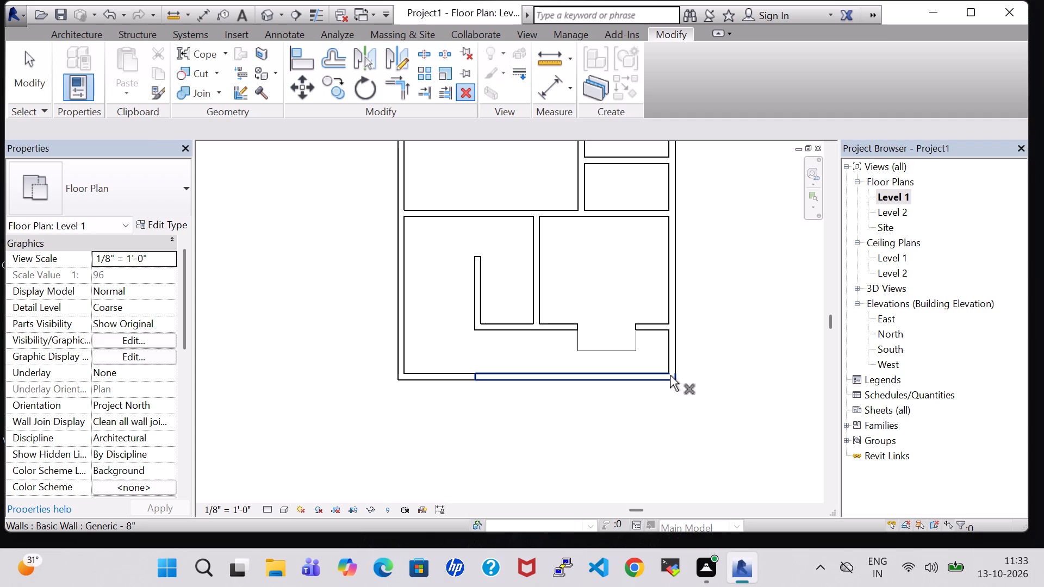
click(538, 370)
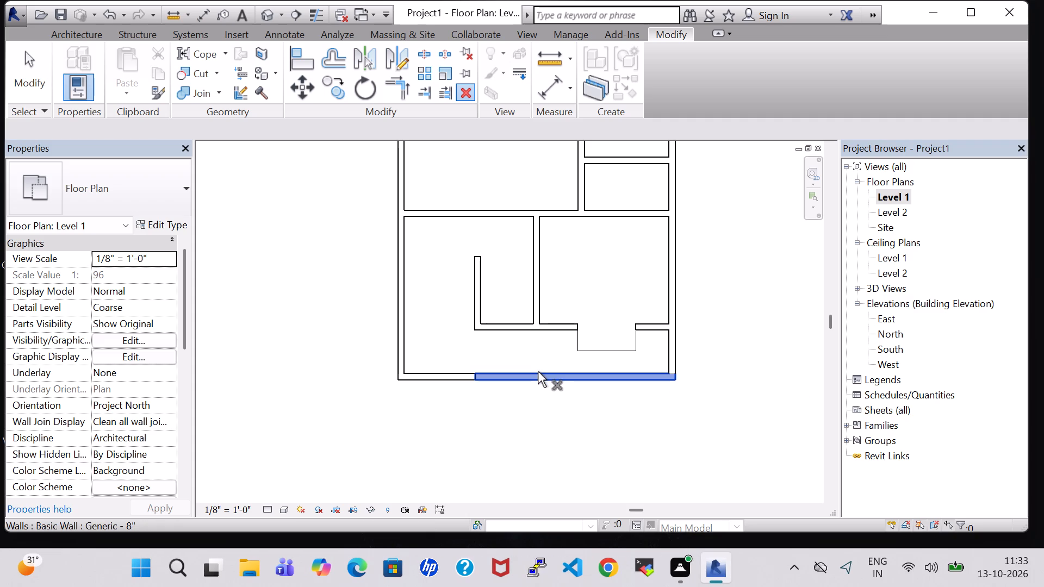
key(Delete)
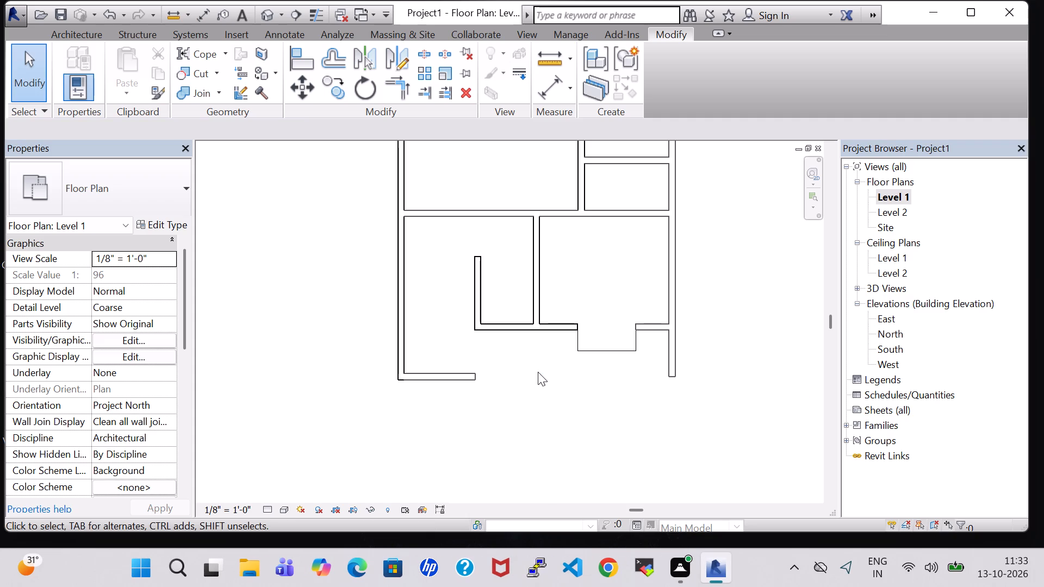
Split the east outer wall at the south face of the southeast room's south wall, and delete the 5'-2" piece south of it.
click(427, 54)
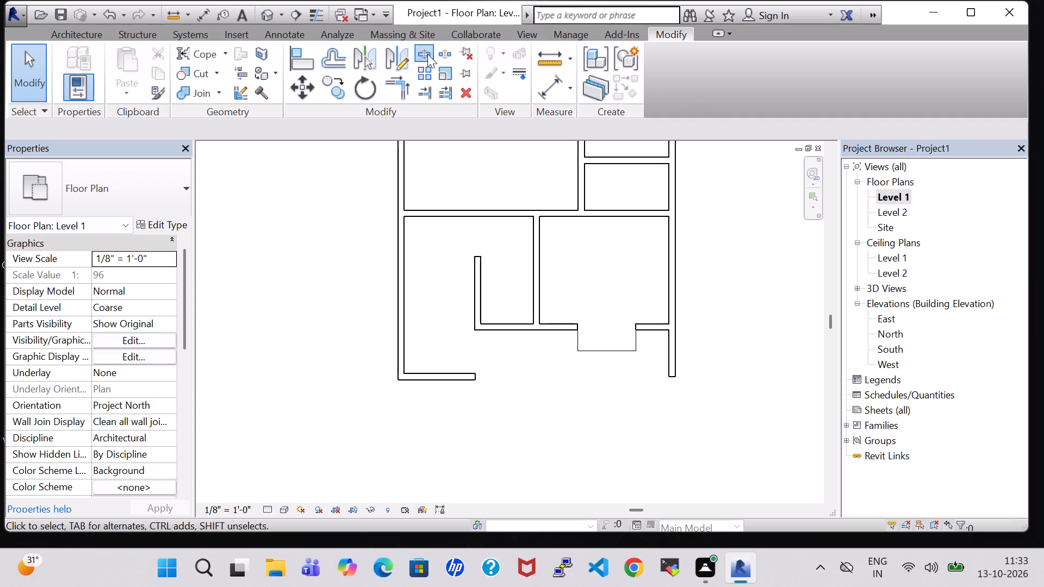
scroll(737, 345, up, 3)
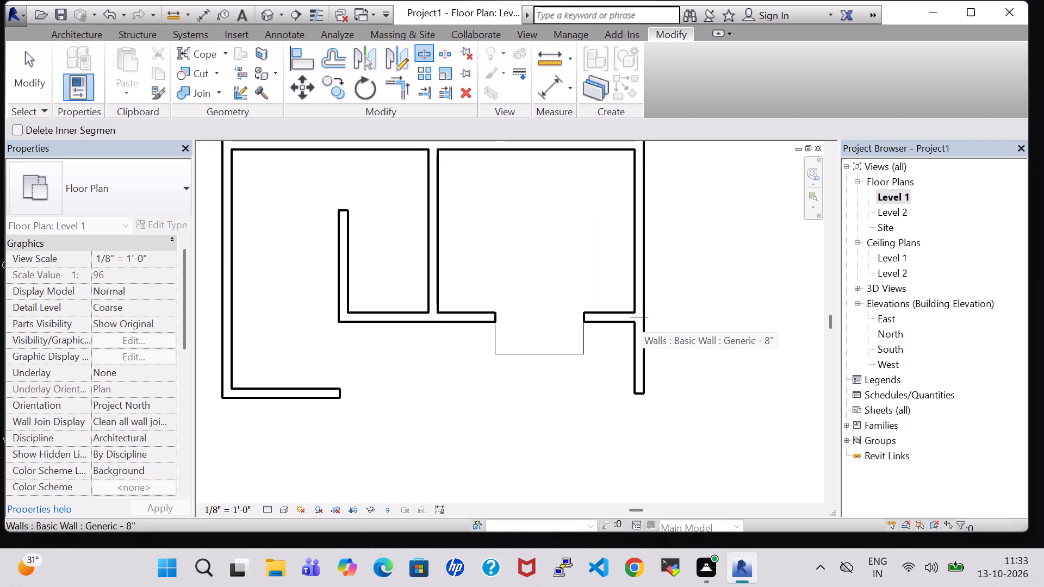
scroll(640, 327, up, 5)
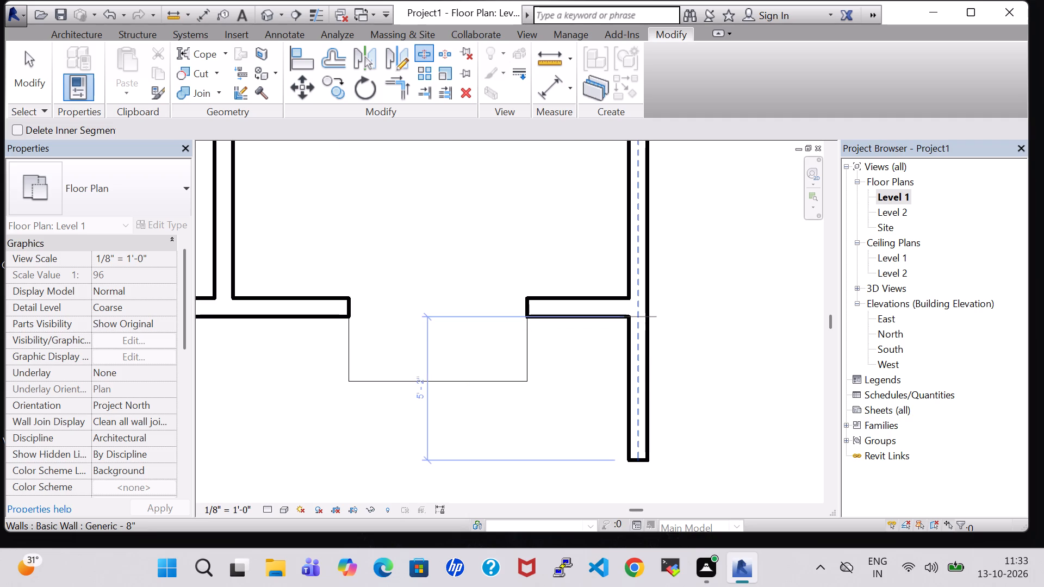
click(636, 316)
key(Escape)
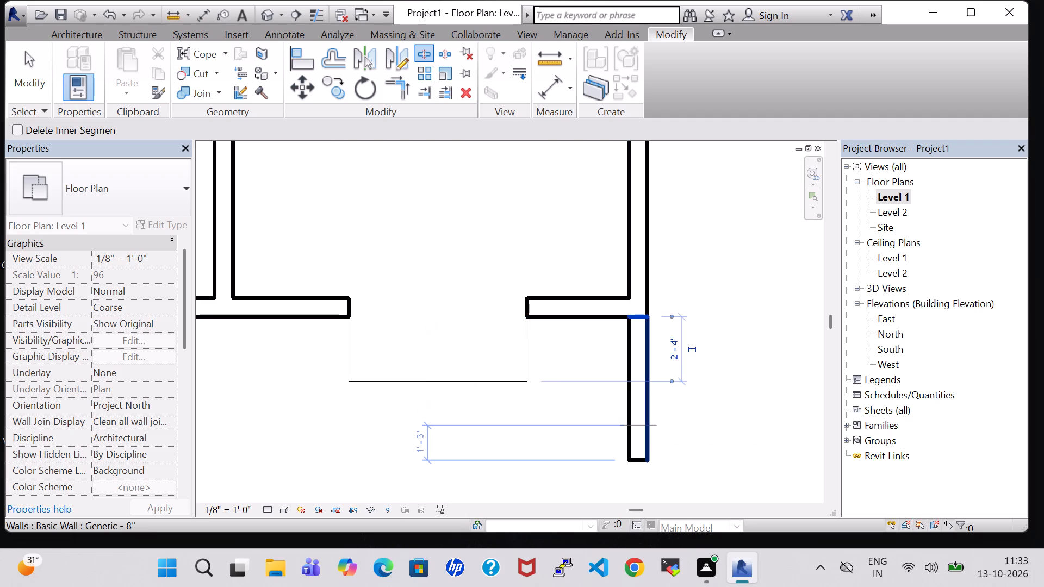
key(Escape)
click(635, 407)
key(Delete)
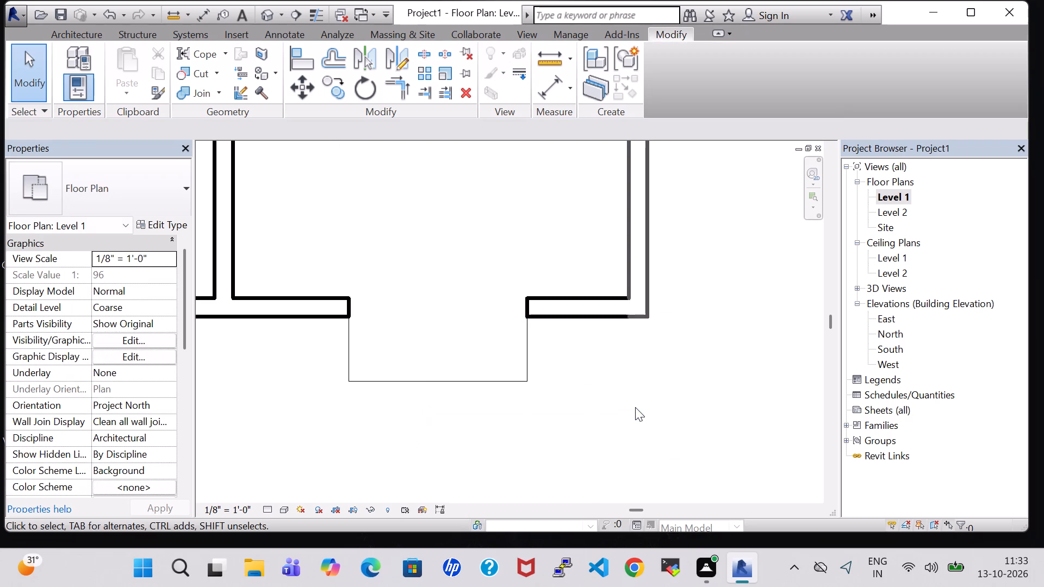
Draw a horizontal room separation line from the south outer wall's cut end east to just past the east outer wall's outer face.
scroll(511, 222, down, 2)
scroll(459, 59, down, 1)
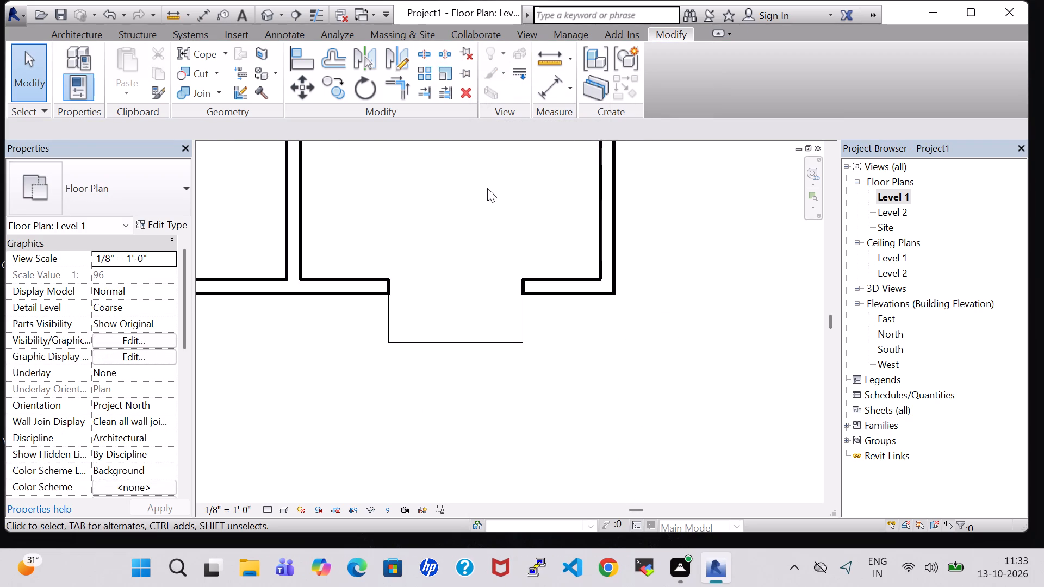
middle_click(487, 196)
scroll(490, 196, down, 3)
middle_drag(492, 191, 545, 212)
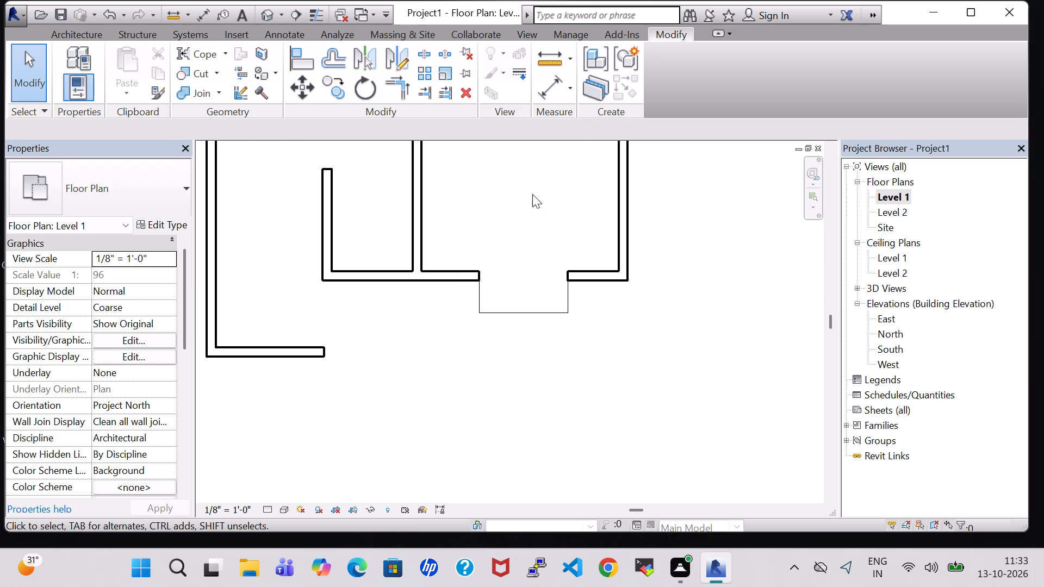
click(83, 34)
click(600, 66)
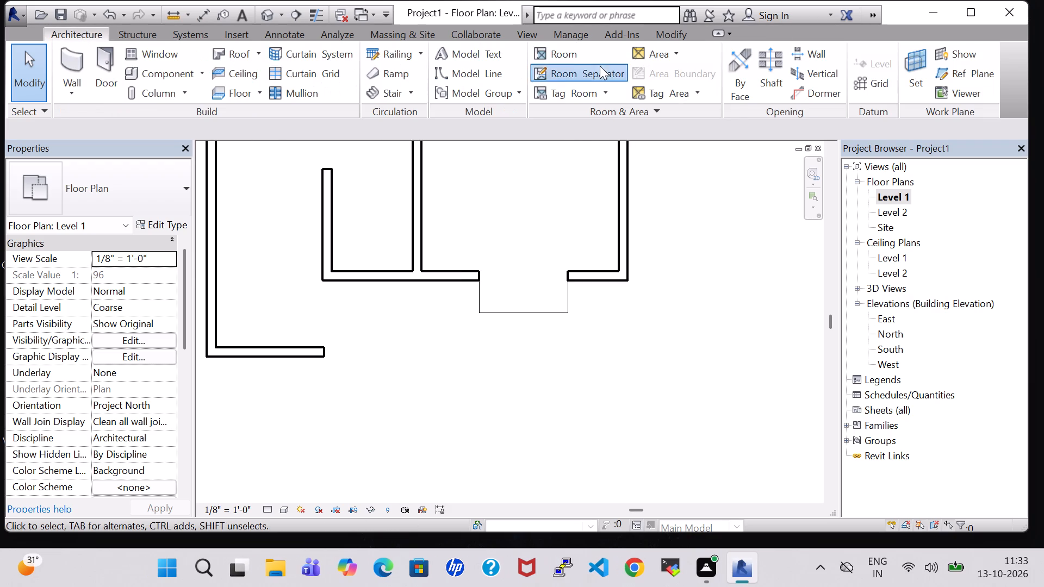
scroll(289, 365, up, 3)
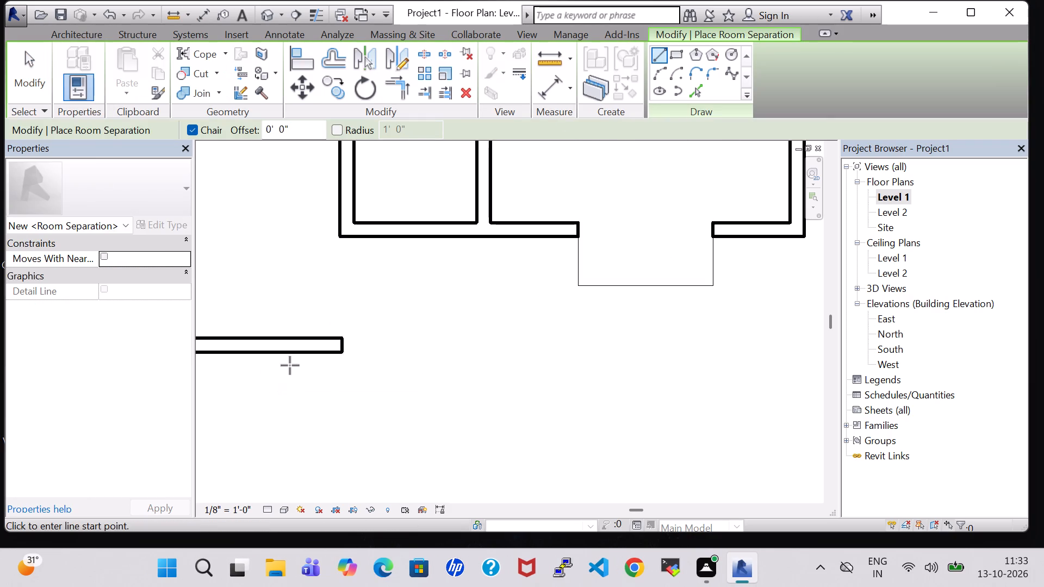
scroll(343, 355, up, 4)
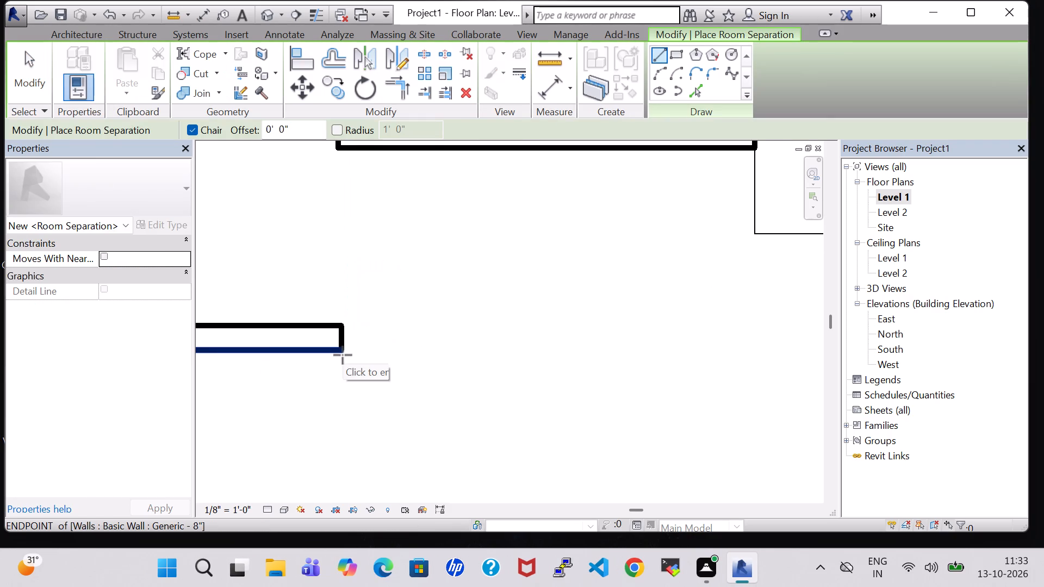
scroll(344, 356, up, 5)
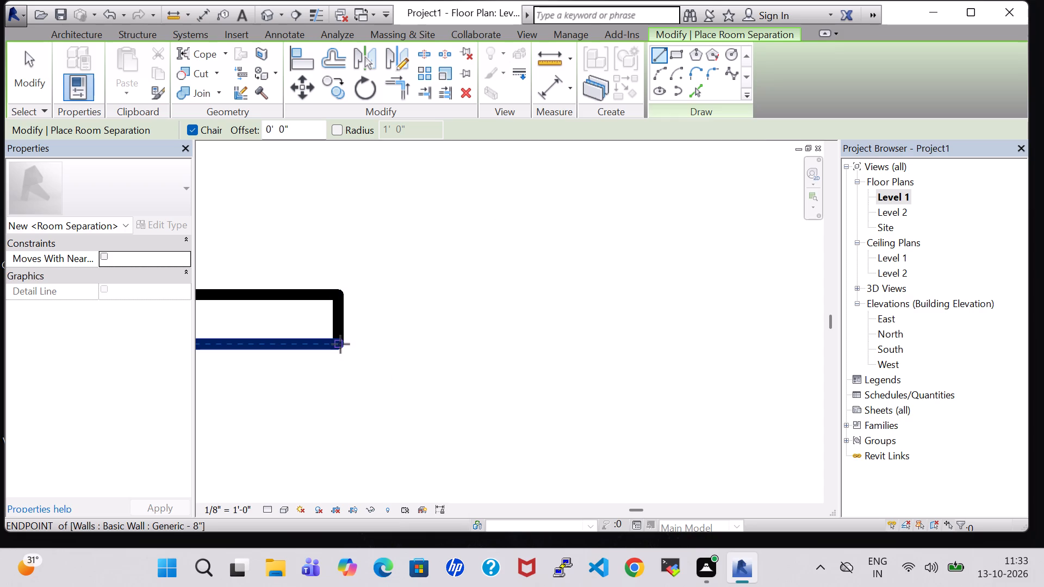
scroll(345, 350, down, 4)
click(344, 352)
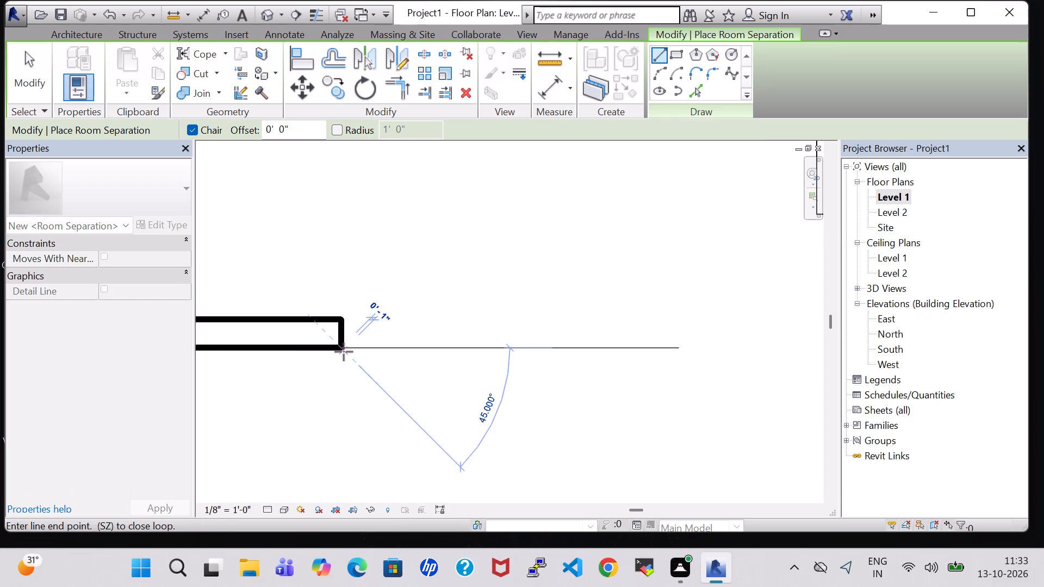
middle_drag(685, 347, 553, 347)
scroll(553, 347, down, 5)
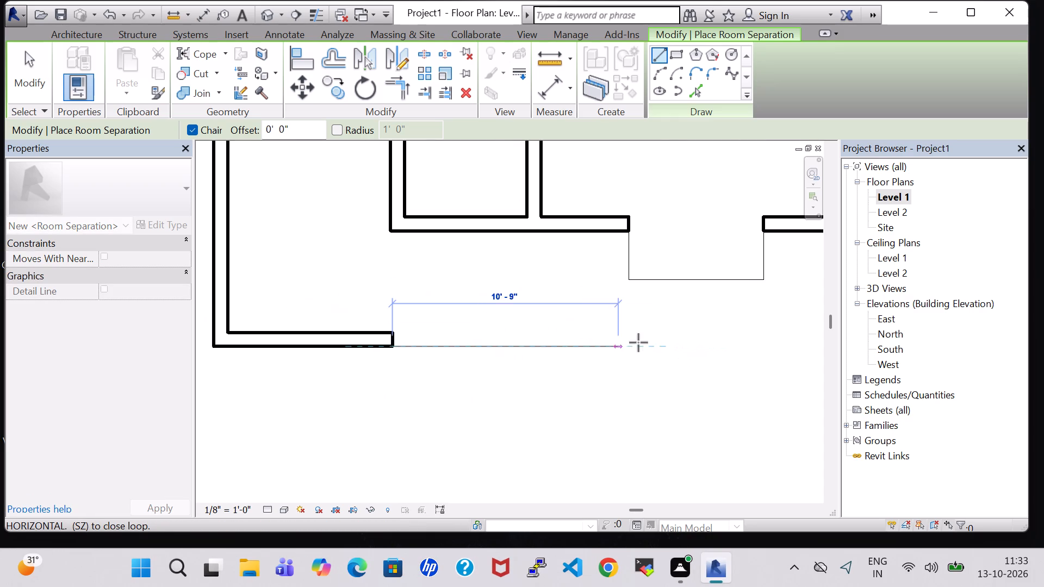
middle_drag(643, 342, 447, 365)
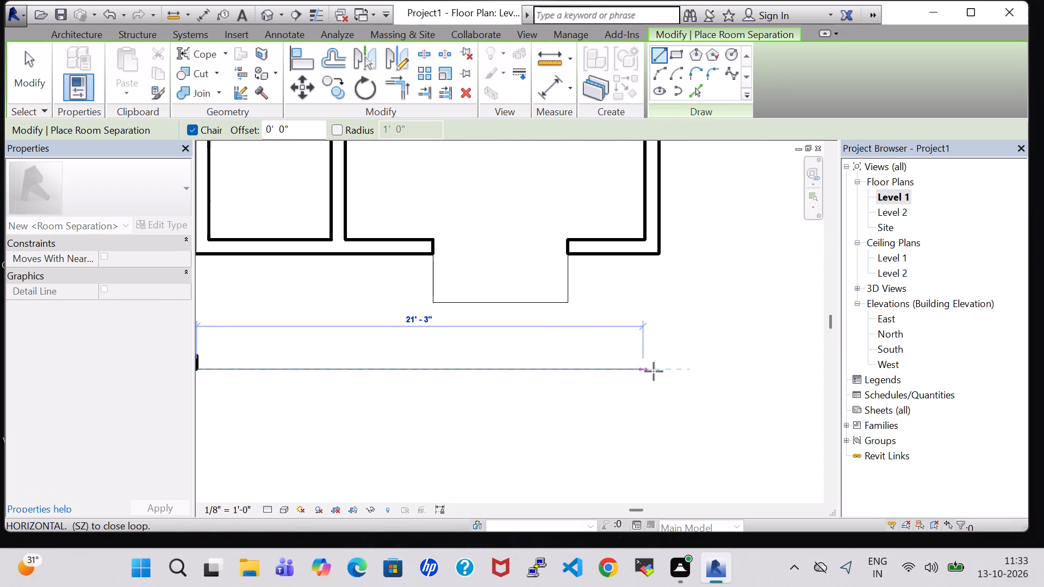
click(666, 373)
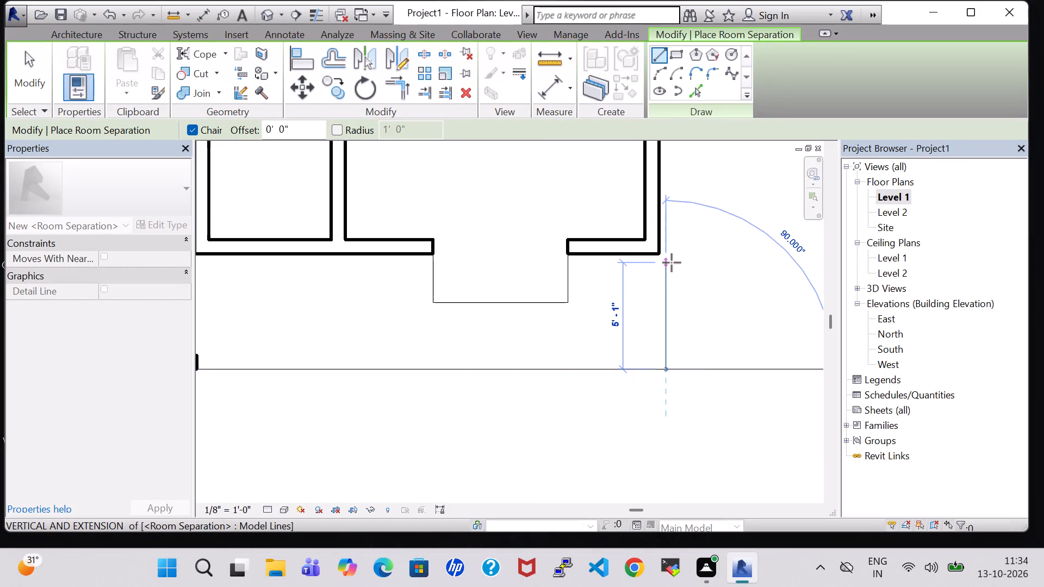
scroll(672, 263, up, 4)
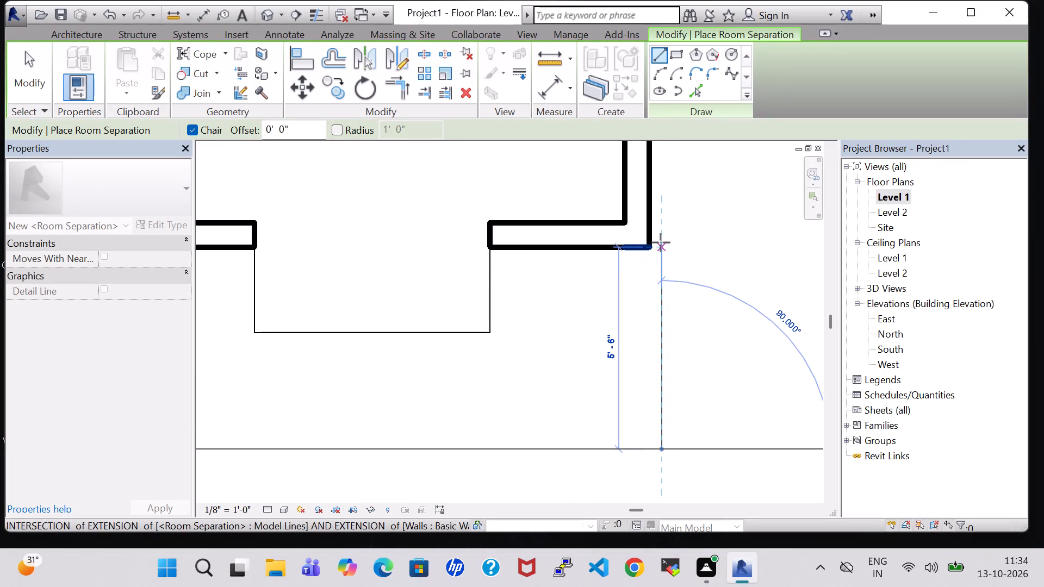
key(Escape)
key(Escape)
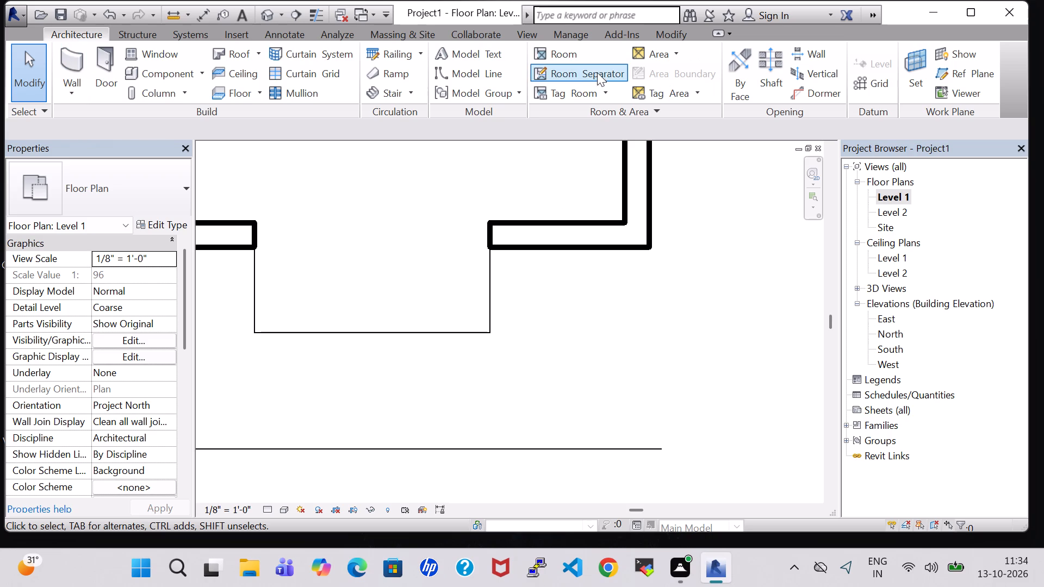
Draw a vertical room separation line about 5'-6" long from the southeast room's outer corner south to the horizontal separation line.
click(574, 72)
click(650, 249)
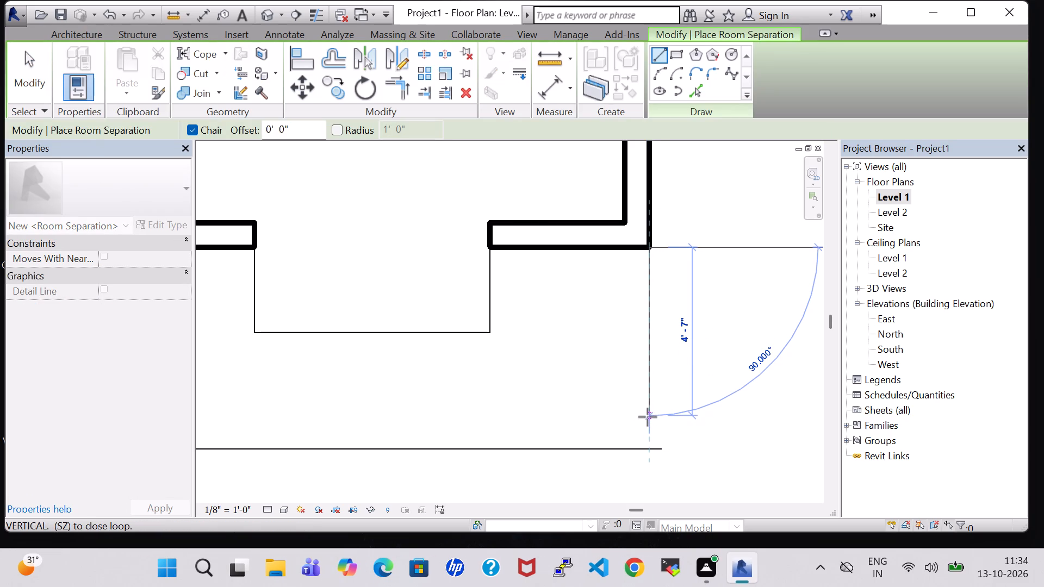
scroll(651, 447, up, 5)
click(649, 454)
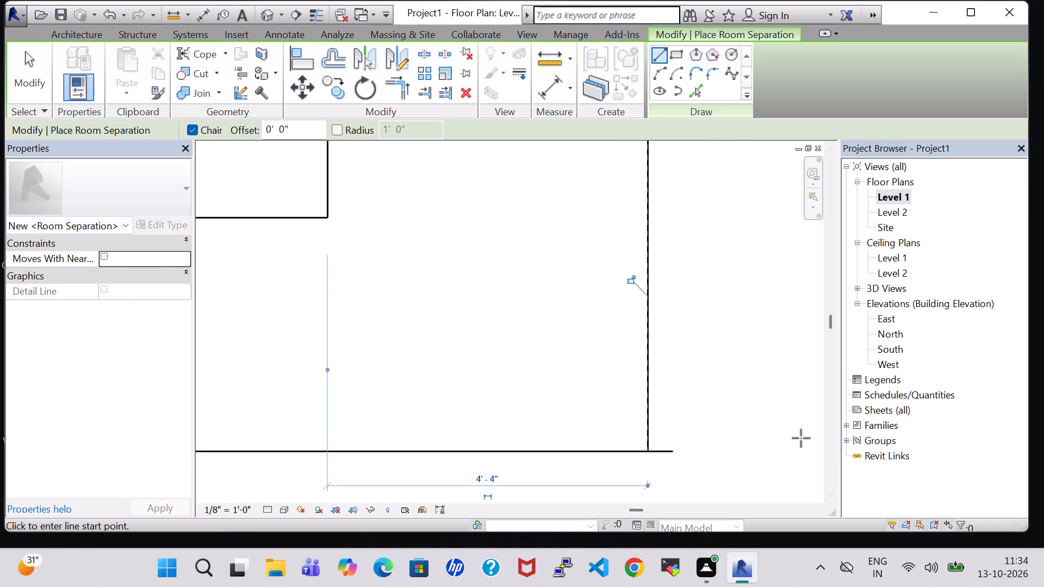
key(Escape)
key(Escape)
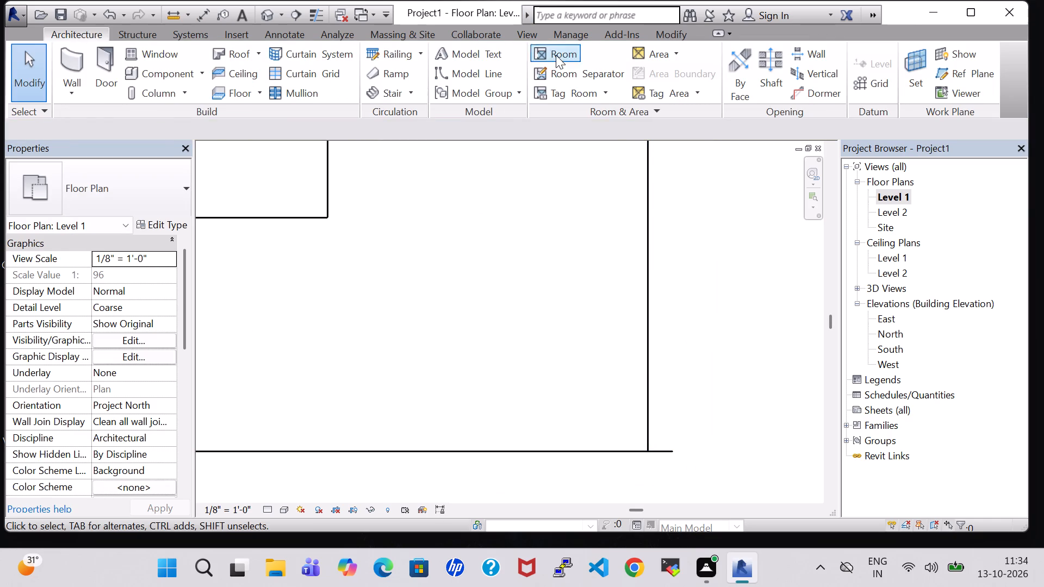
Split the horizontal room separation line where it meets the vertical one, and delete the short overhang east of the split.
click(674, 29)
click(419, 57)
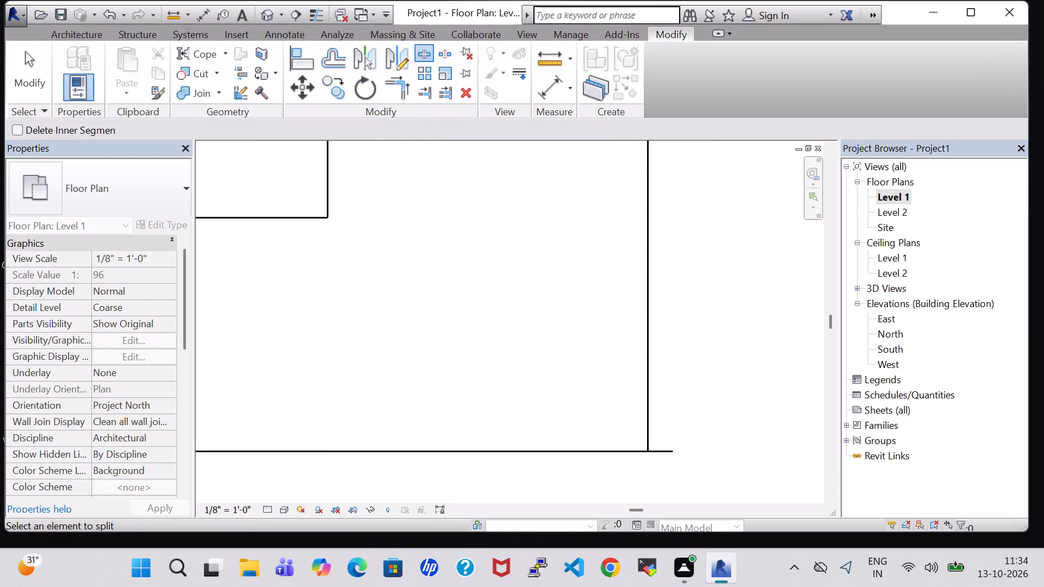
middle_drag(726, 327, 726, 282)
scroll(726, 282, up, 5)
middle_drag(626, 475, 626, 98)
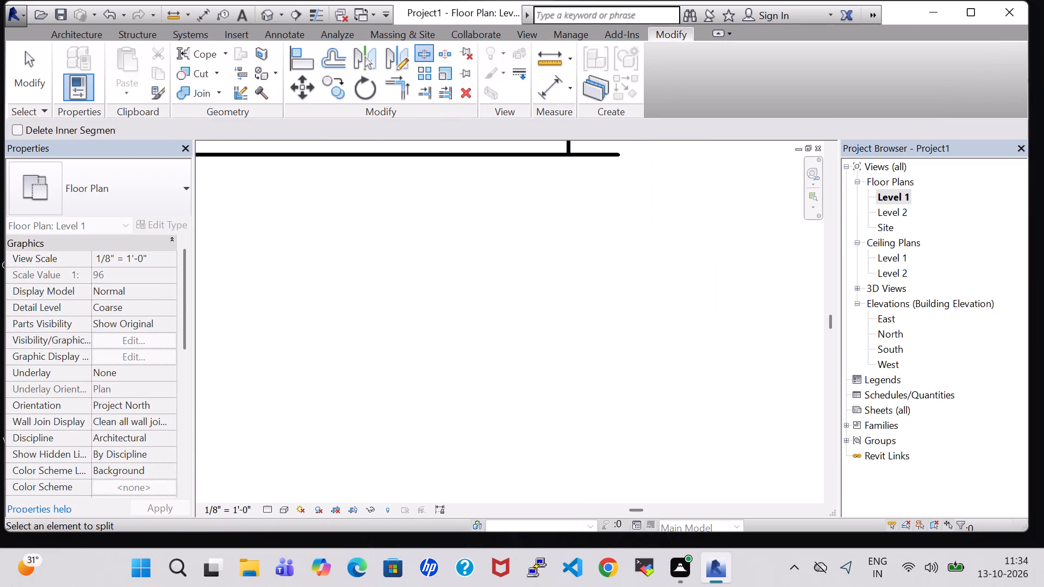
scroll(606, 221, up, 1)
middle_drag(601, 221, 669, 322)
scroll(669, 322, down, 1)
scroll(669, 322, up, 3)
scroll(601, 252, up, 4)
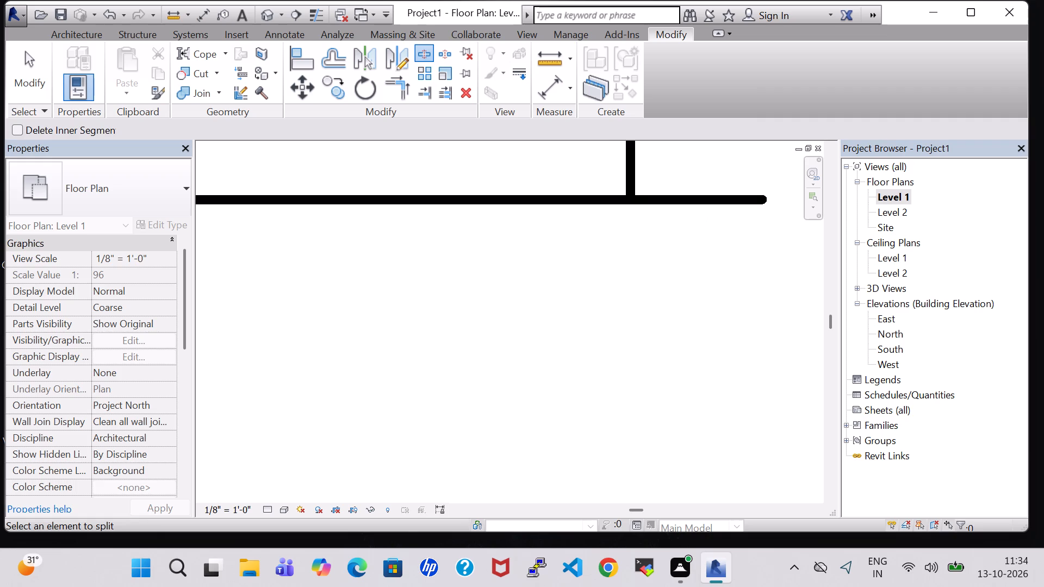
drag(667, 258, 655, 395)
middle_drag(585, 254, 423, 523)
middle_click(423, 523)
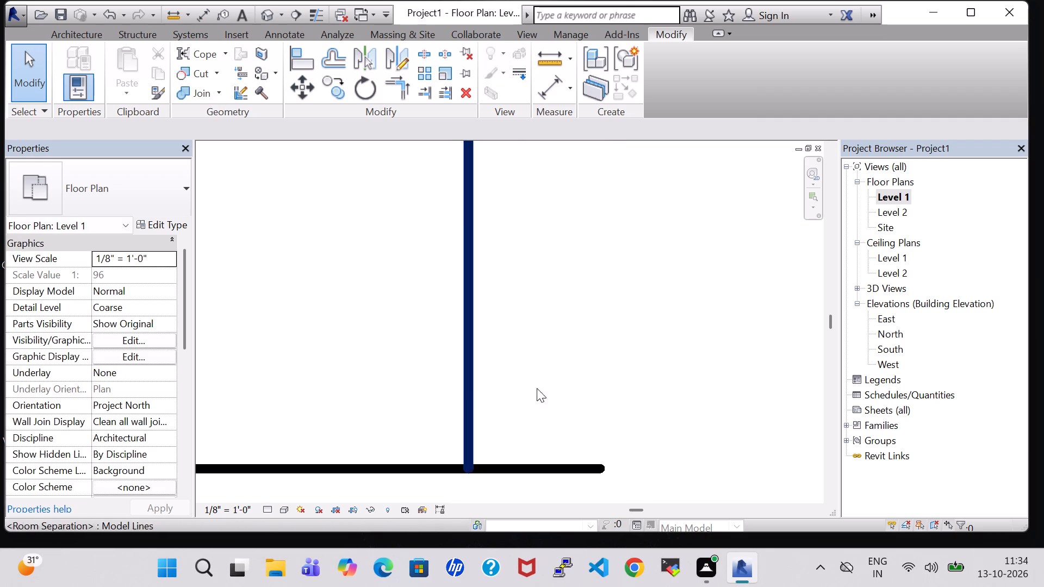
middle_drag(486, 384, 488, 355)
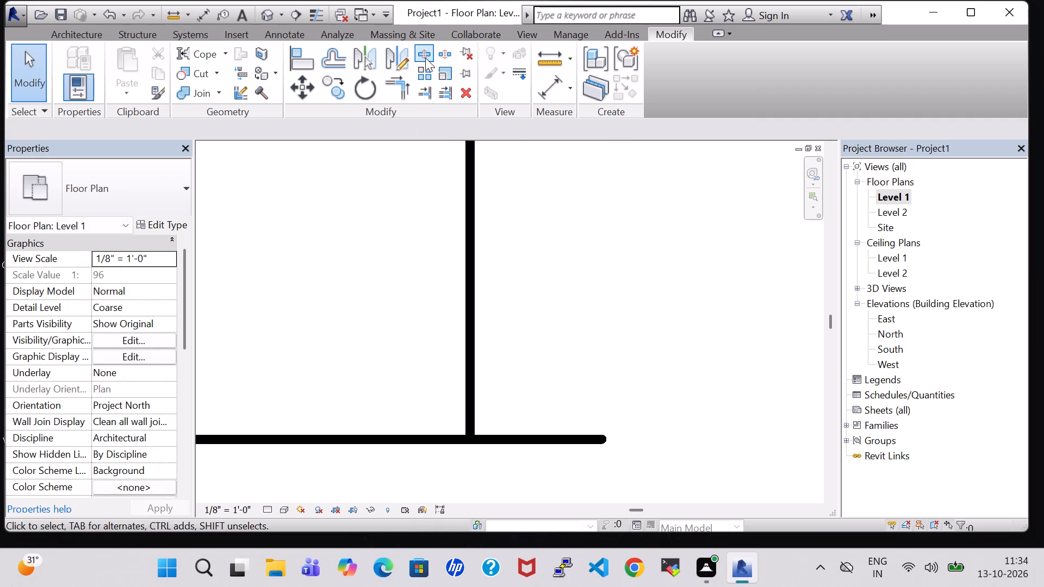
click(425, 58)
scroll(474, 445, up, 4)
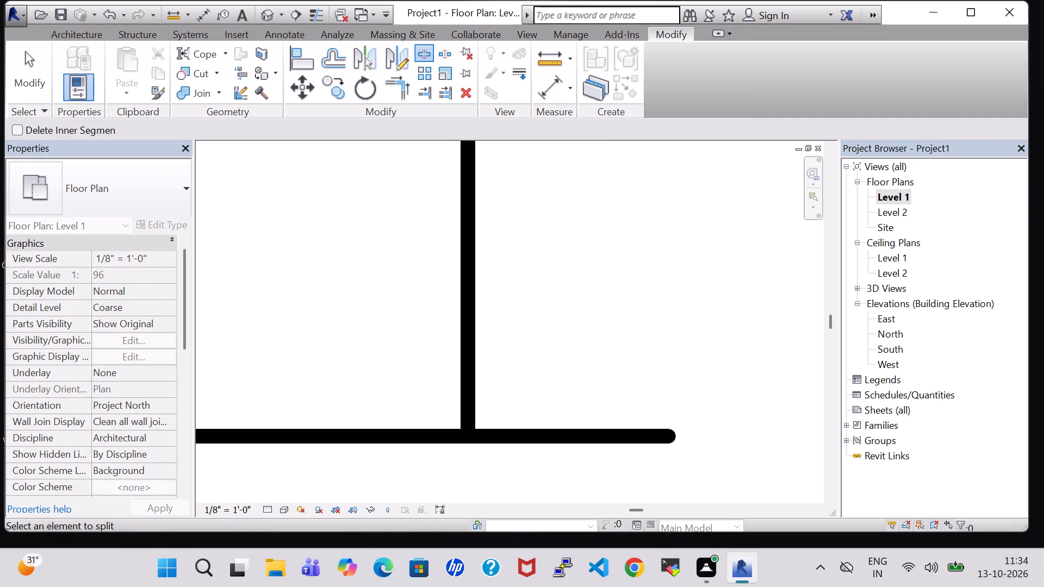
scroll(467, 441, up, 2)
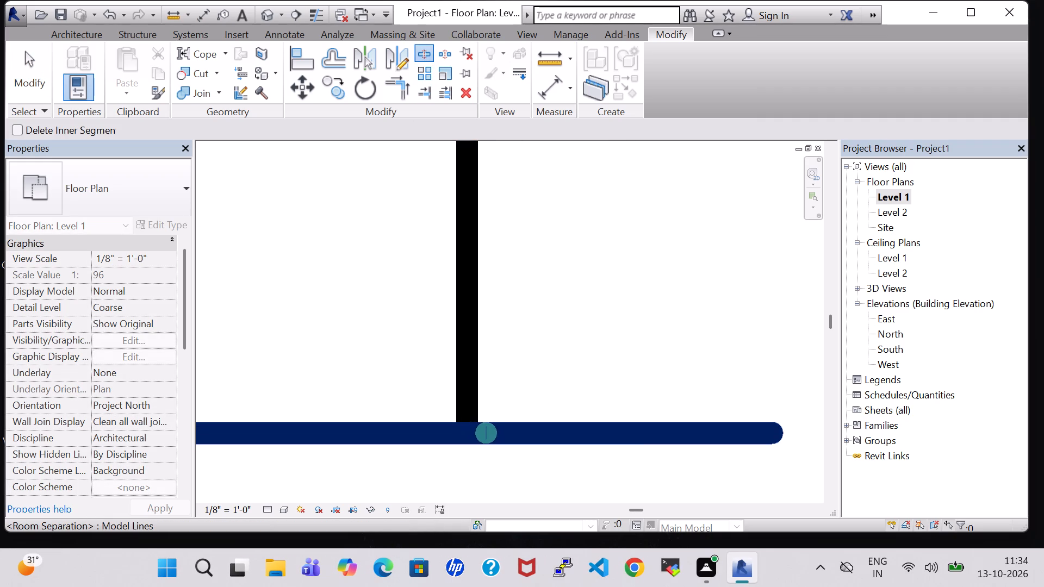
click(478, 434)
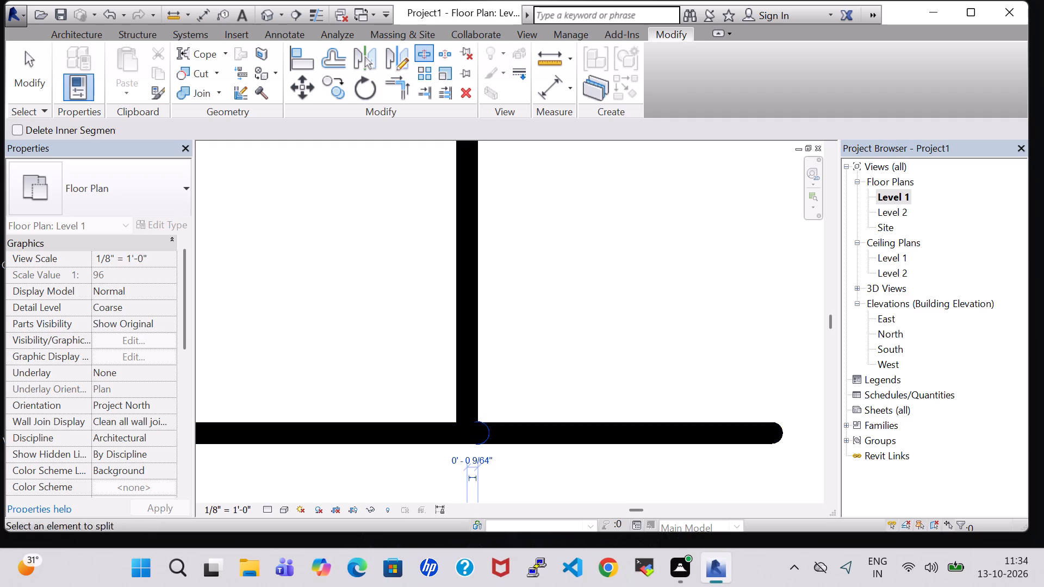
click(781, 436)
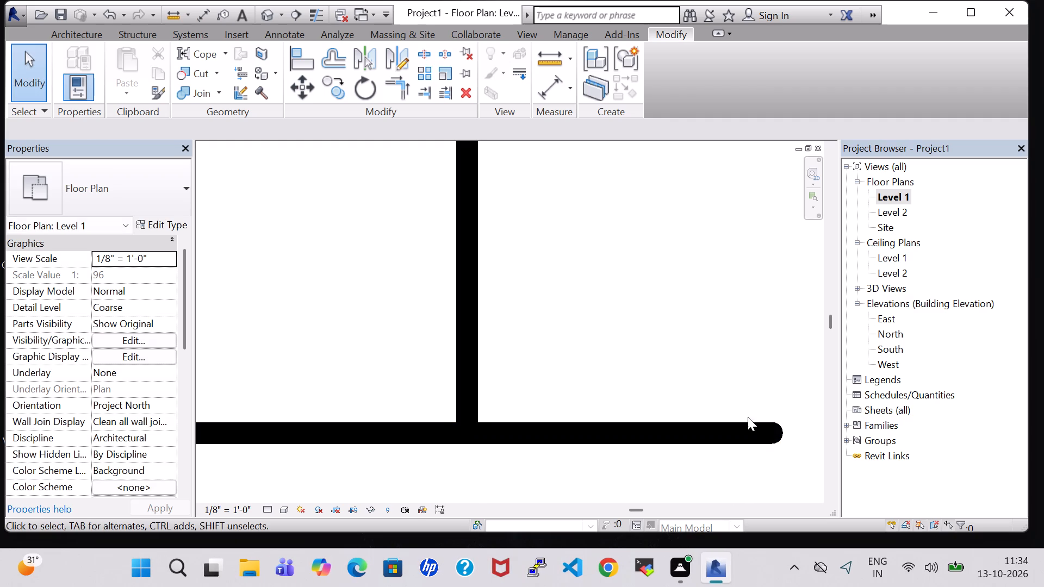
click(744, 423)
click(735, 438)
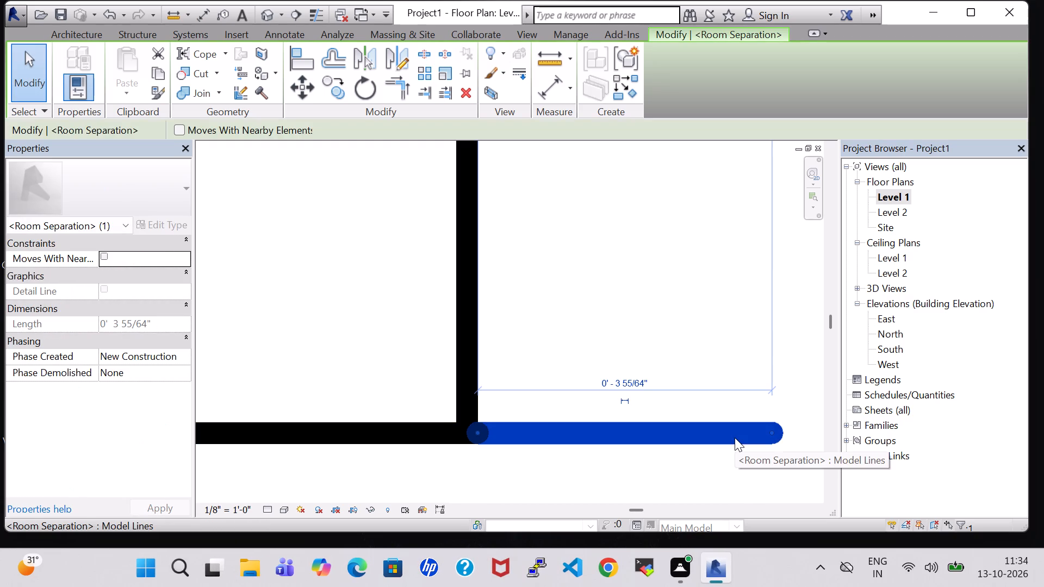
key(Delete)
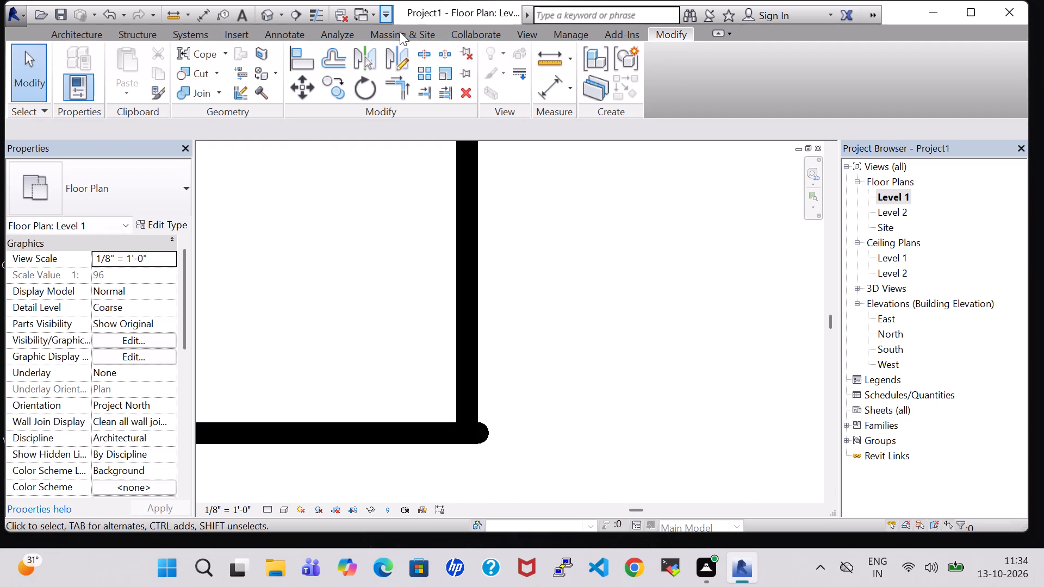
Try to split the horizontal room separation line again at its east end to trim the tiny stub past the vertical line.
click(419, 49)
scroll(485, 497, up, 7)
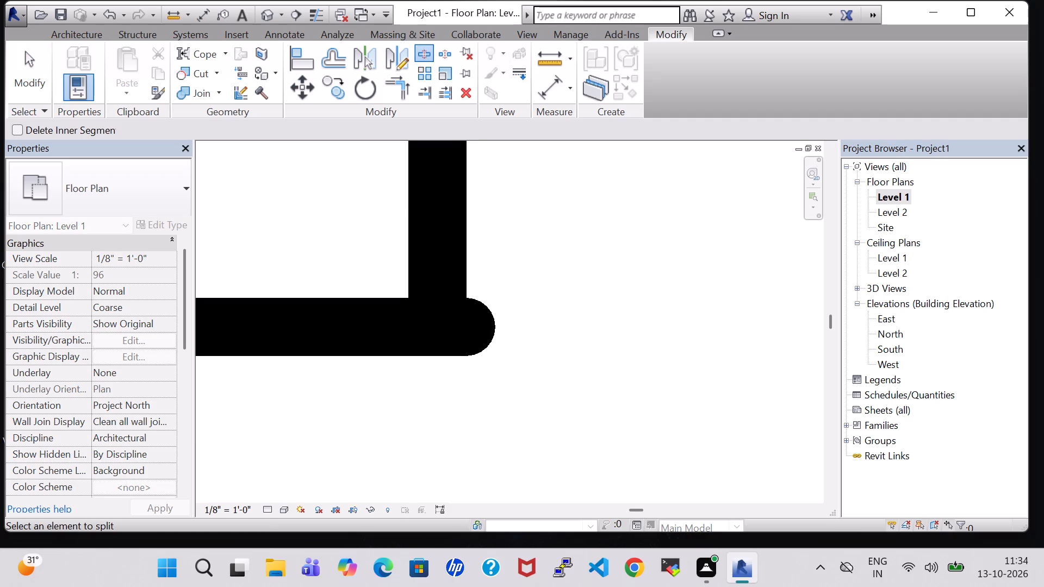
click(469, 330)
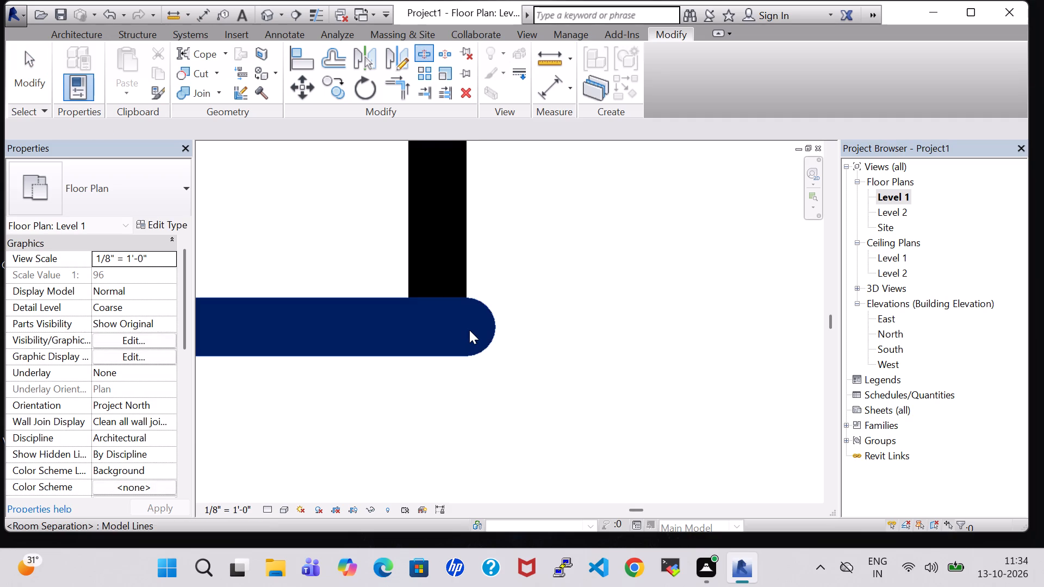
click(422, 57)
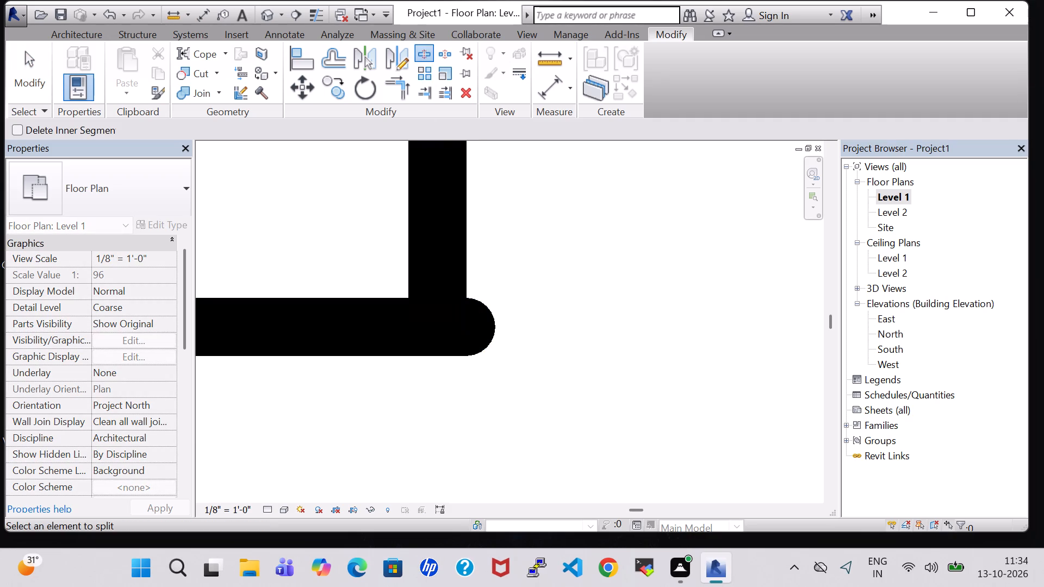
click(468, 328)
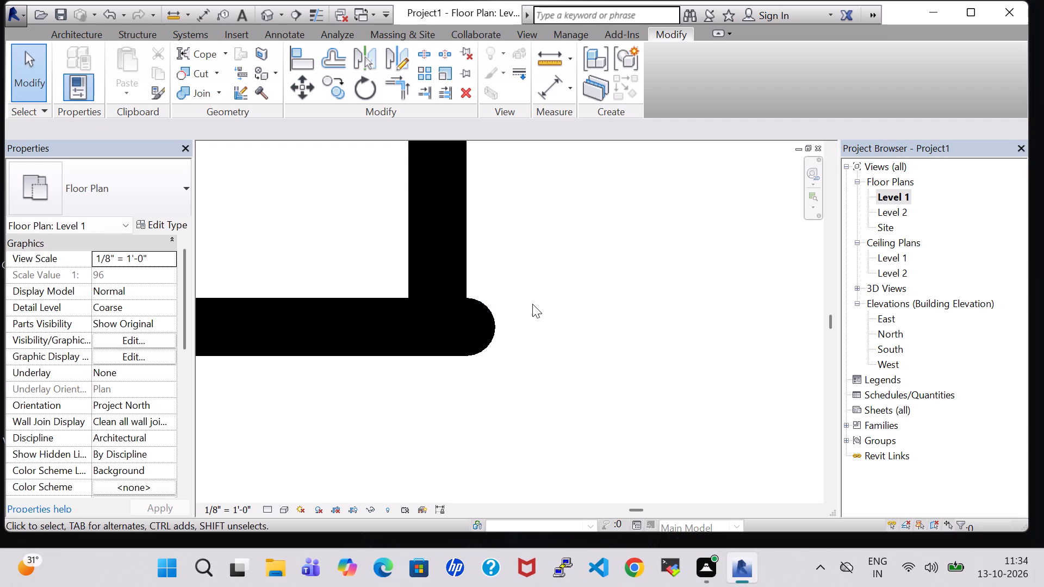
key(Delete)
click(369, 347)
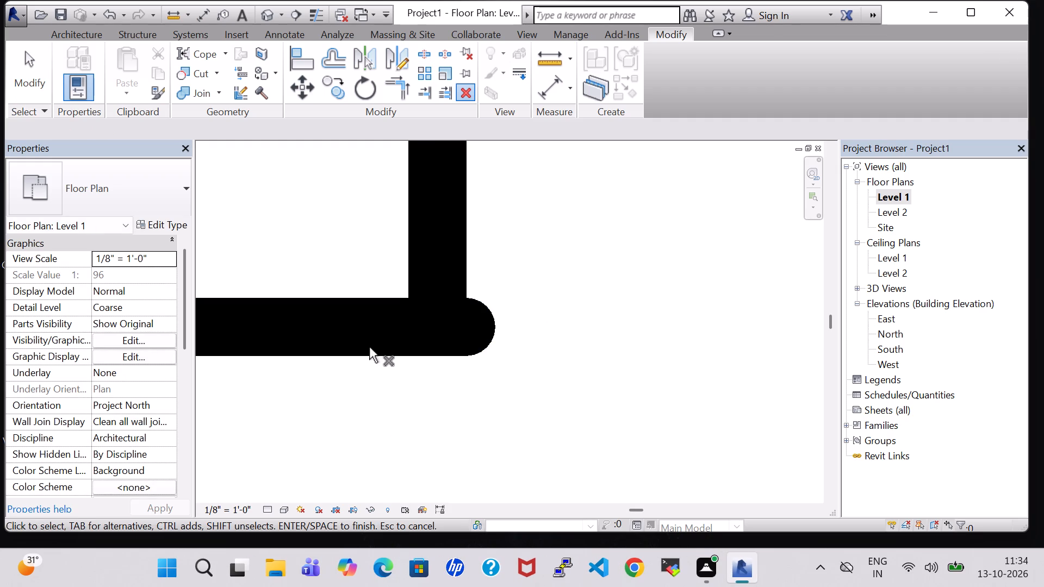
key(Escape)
Delete the horizontal room separation line along the south side of the open southeast area.
click(383, 328)
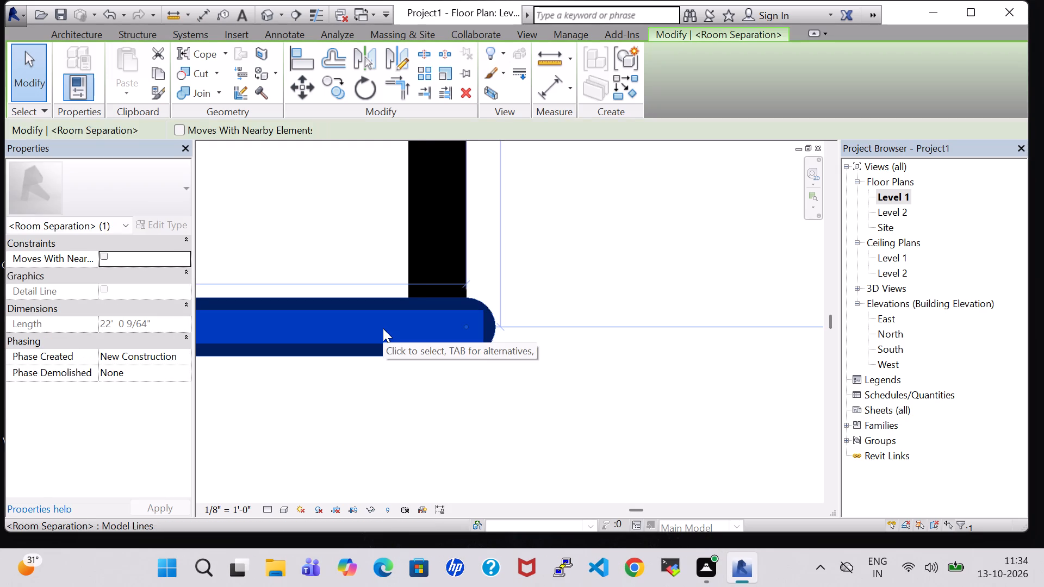
key(Delete)
Draw a 22'-0" horizontal room separation line from the south outer wall's cut-end outer corner to the vertical separation line's south end.
scroll(383, 339, down, 4)
scroll(426, 363, down, 5)
middle_drag(455, 385, 463, 386)
scroll(455, 385, down, 1)
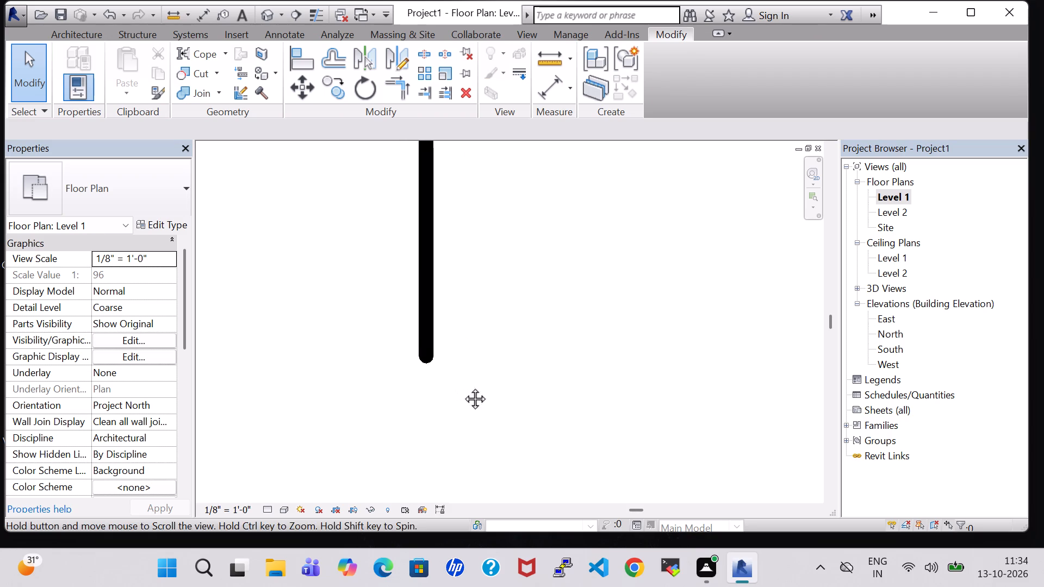
middle_drag(463, 386, 523, 395)
scroll(514, 365, down, 6)
middle_click(359, 361)
scroll(359, 361, down, 7)
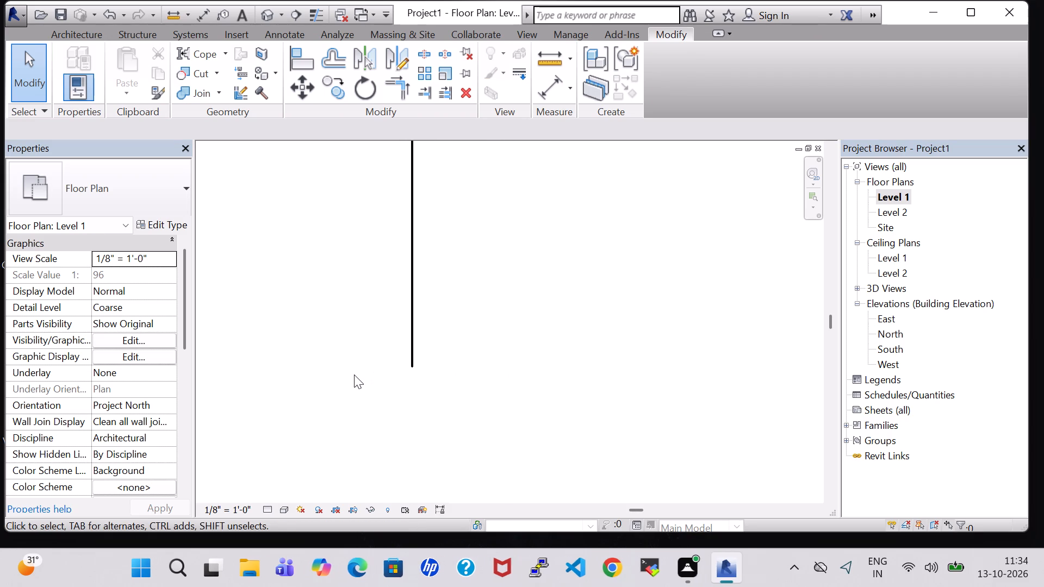
middle_drag(347, 374, 465, 396)
scroll(469, 397, down, 5)
middle_drag(397, 334, 447, 348)
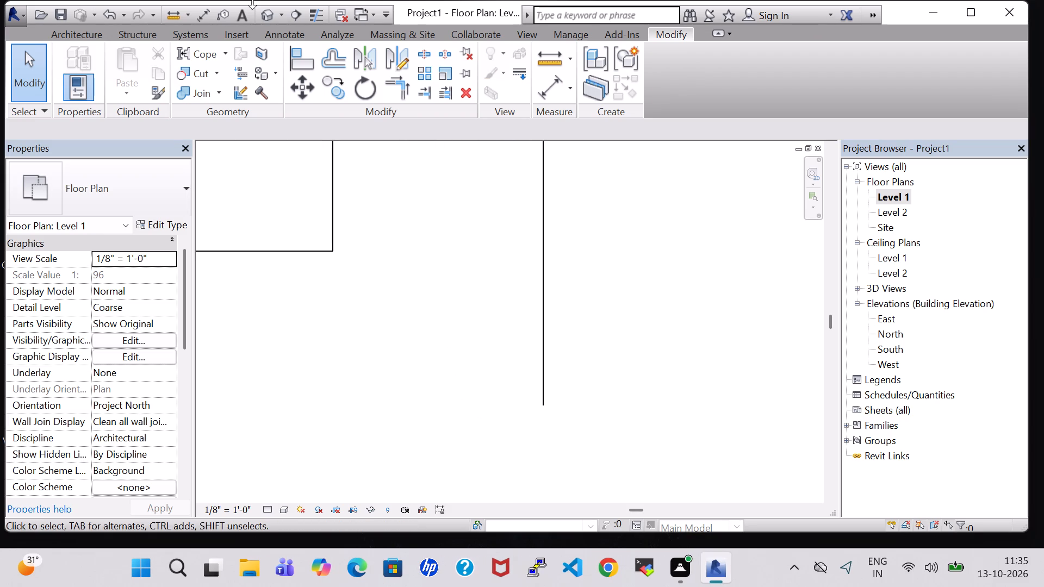
click(99, 31)
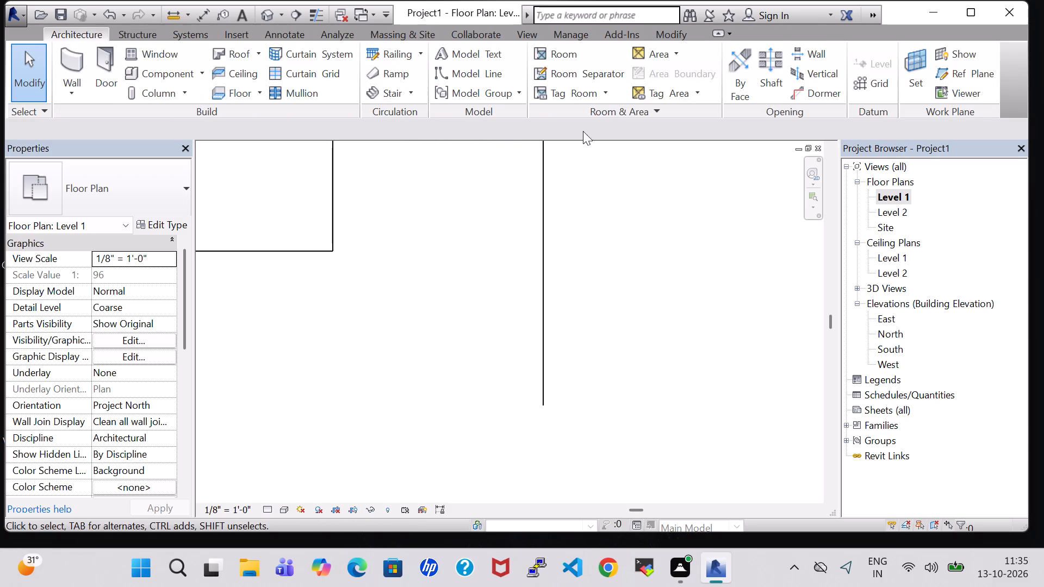
scroll(428, 226, down, 4)
click(575, 72)
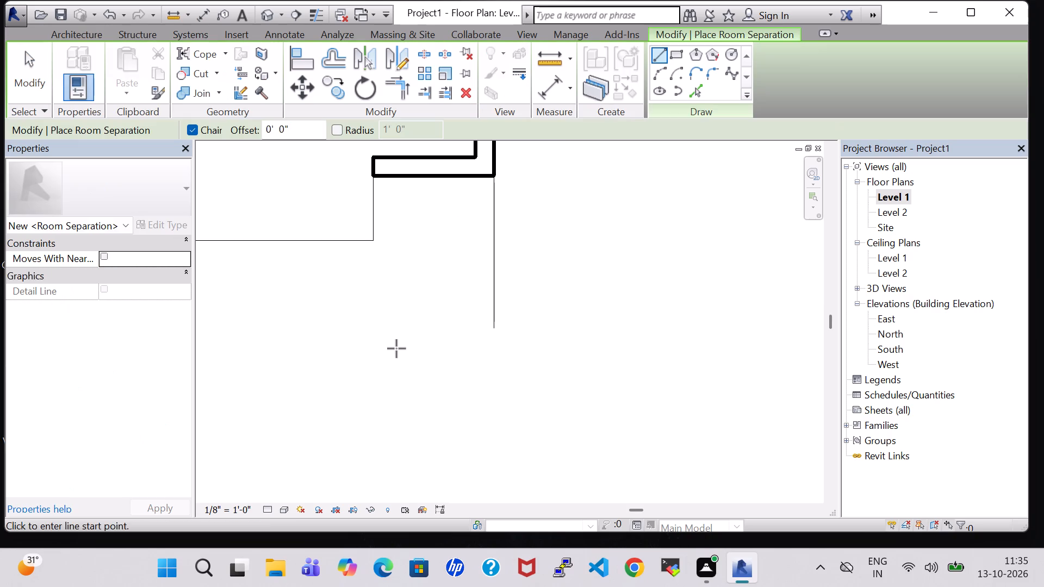
middle_drag(396, 348, 523, 358)
middle_drag(487, 372, 742, 388)
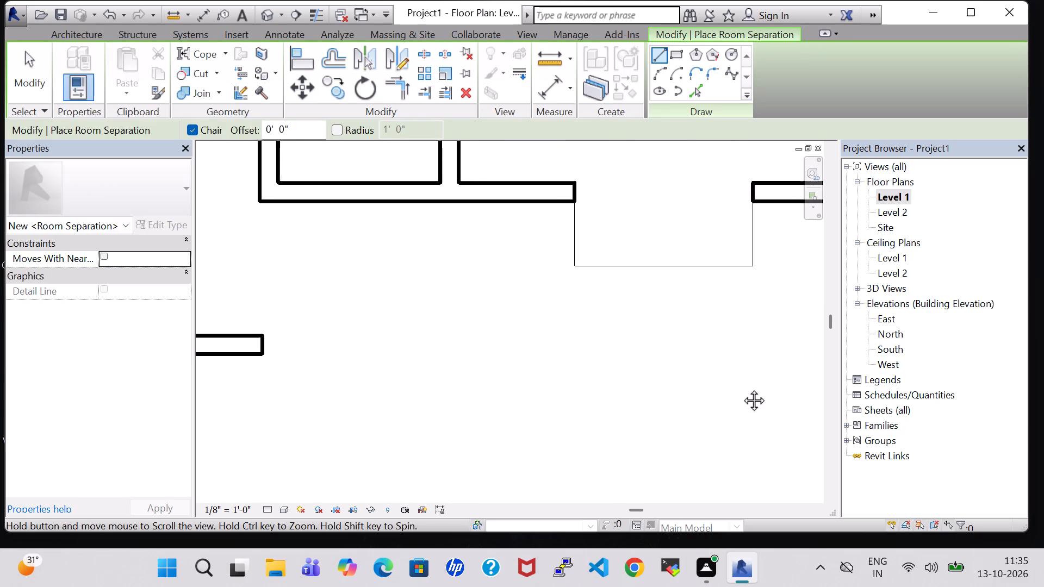
middle_drag(742, 388, 763, 388)
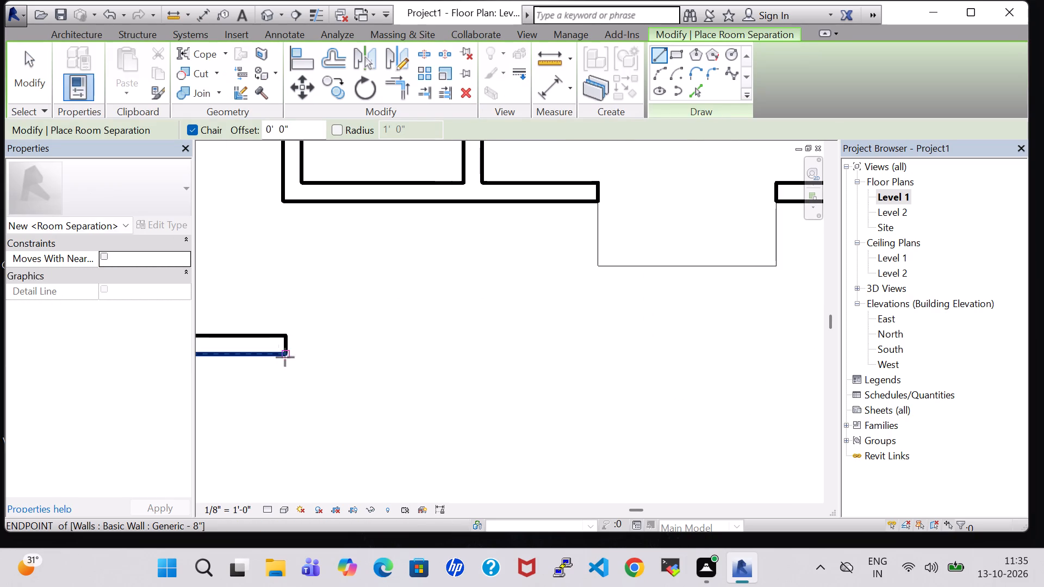
scroll(277, 354, up, 11)
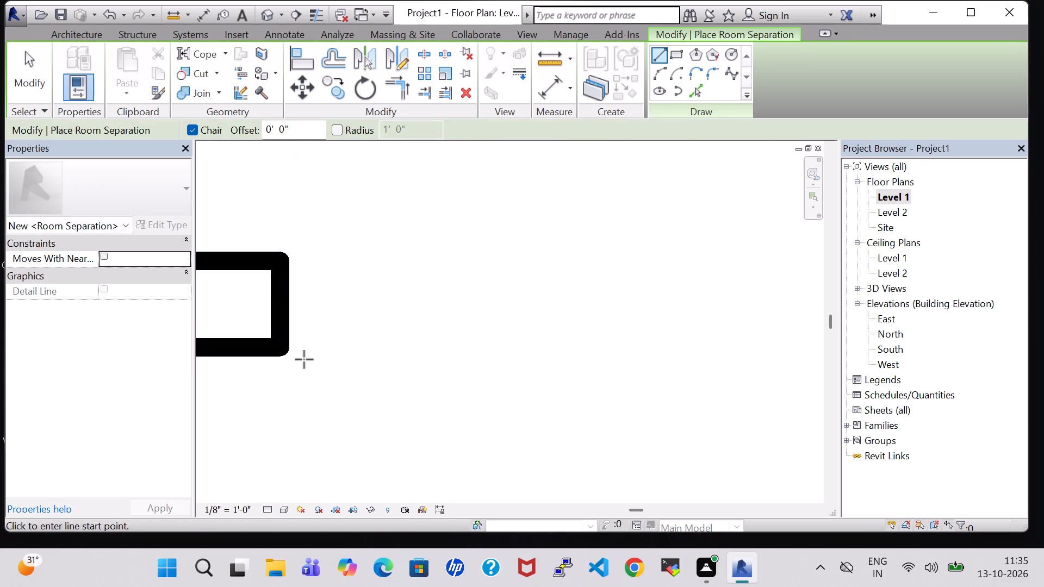
scroll(291, 353, down, 4)
middle_click(402, 380)
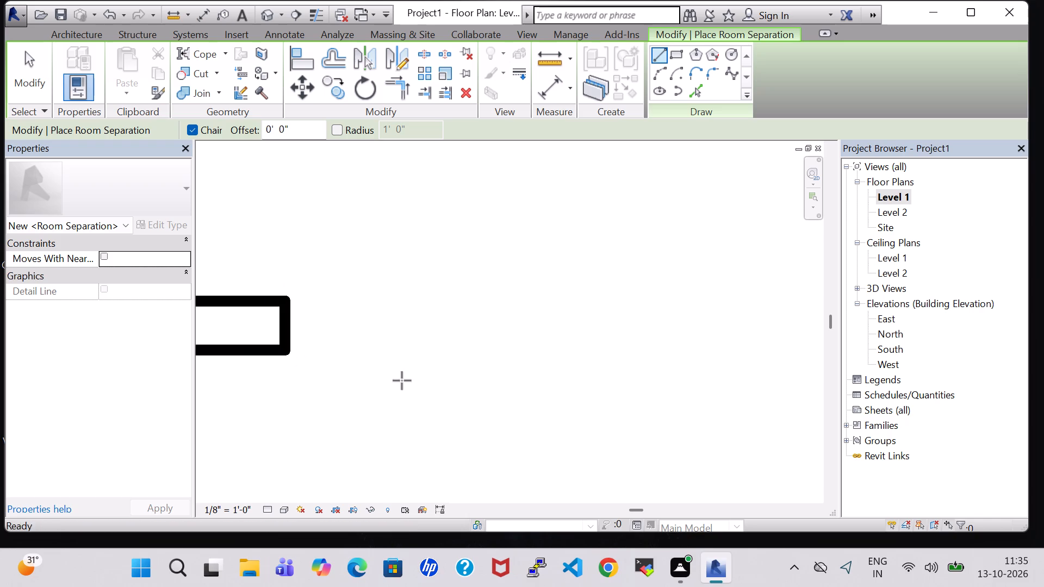
scroll(284, 357, down, 2)
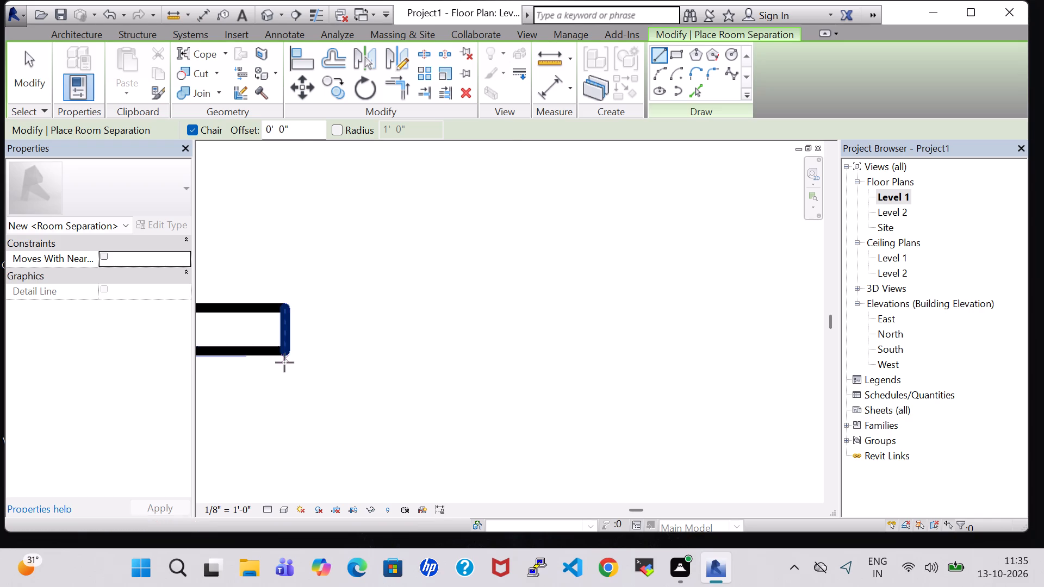
scroll(284, 363, down, 8)
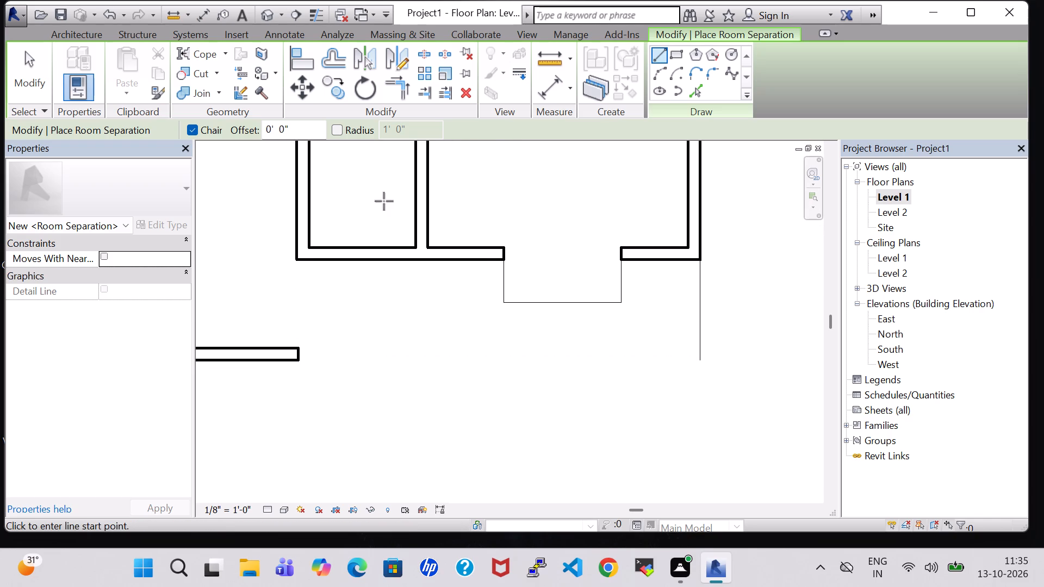
click(299, 362)
scroll(703, 365, up, 1)
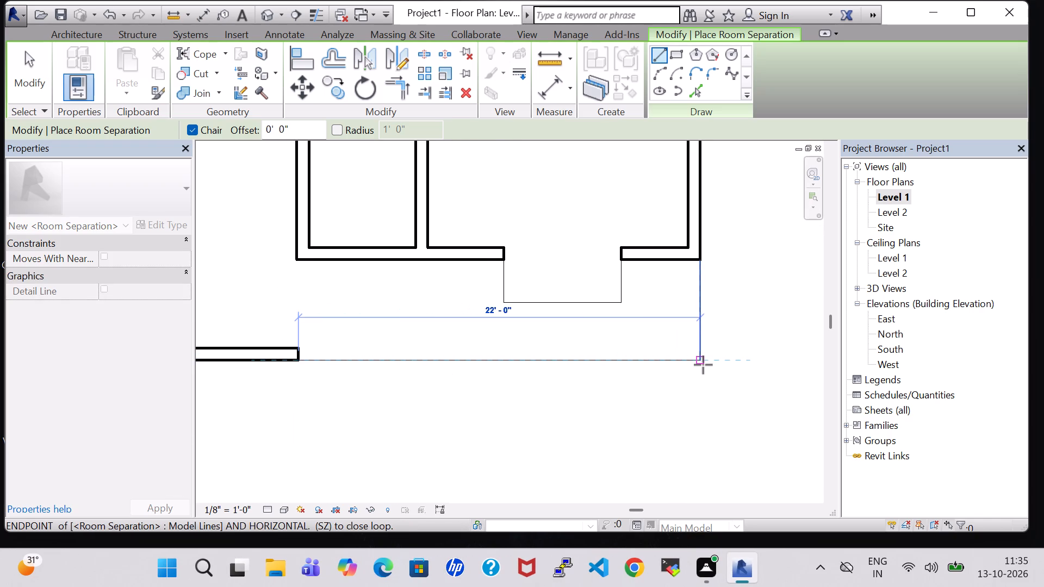
scroll(703, 365, up, 3)
click(699, 359)
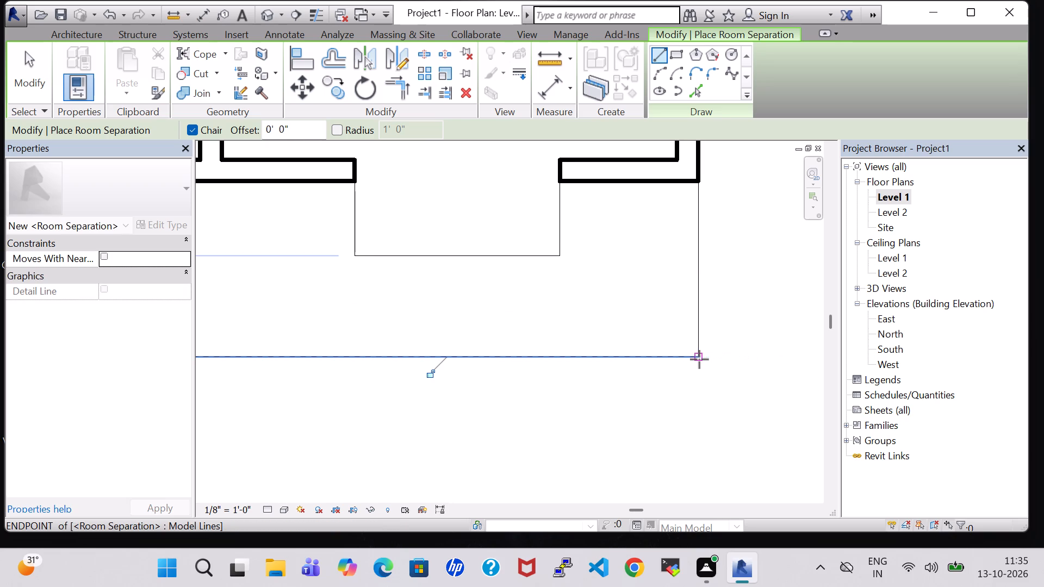
scroll(645, 439, down, 5)
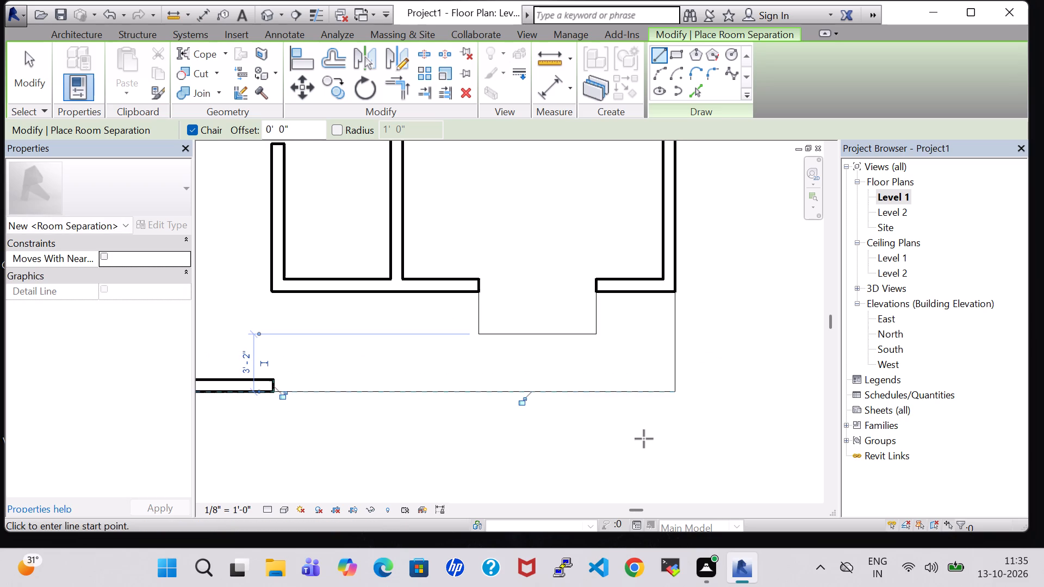
key(Escape)
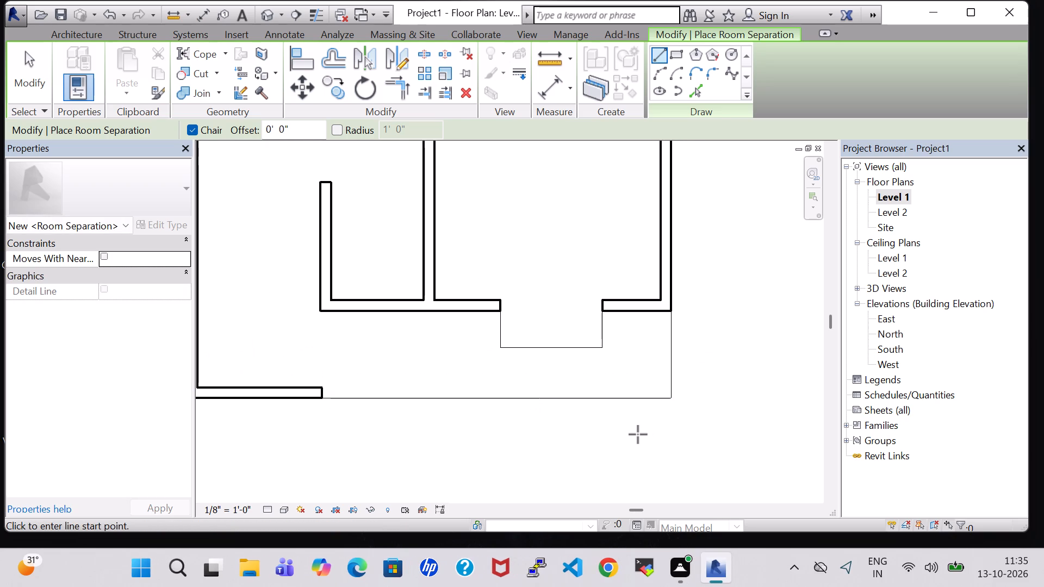
Open the default 3D view to look over the house model, and leave the room separation command.
middle_drag(631, 434, 548, 432)
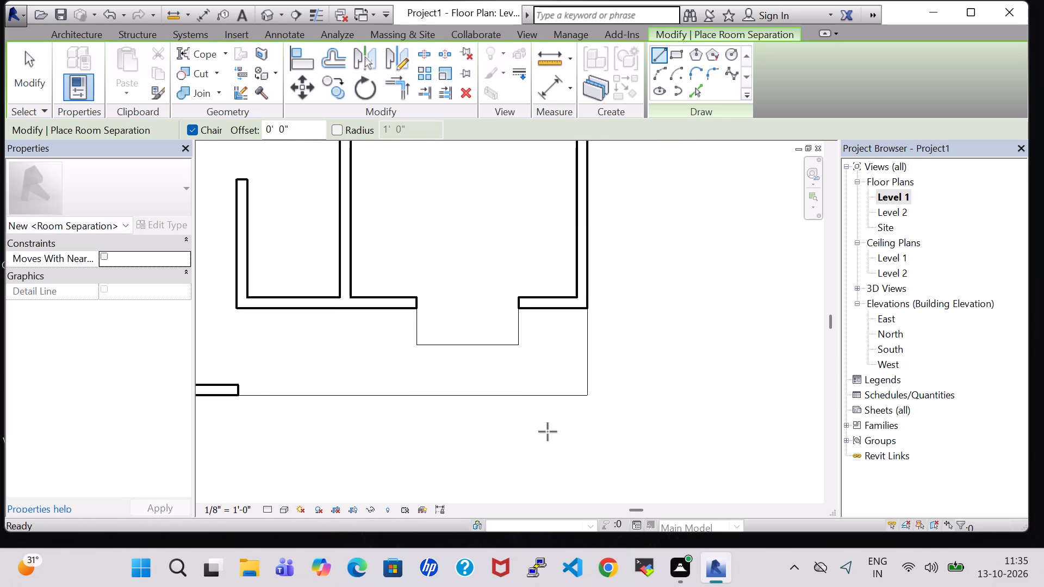
click(264, 10)
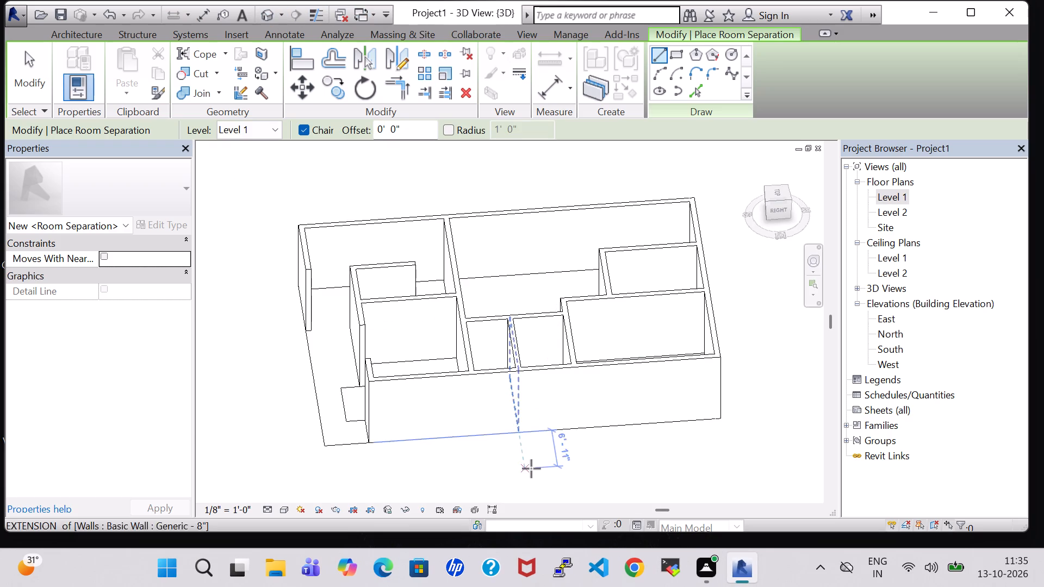
key(Escape)
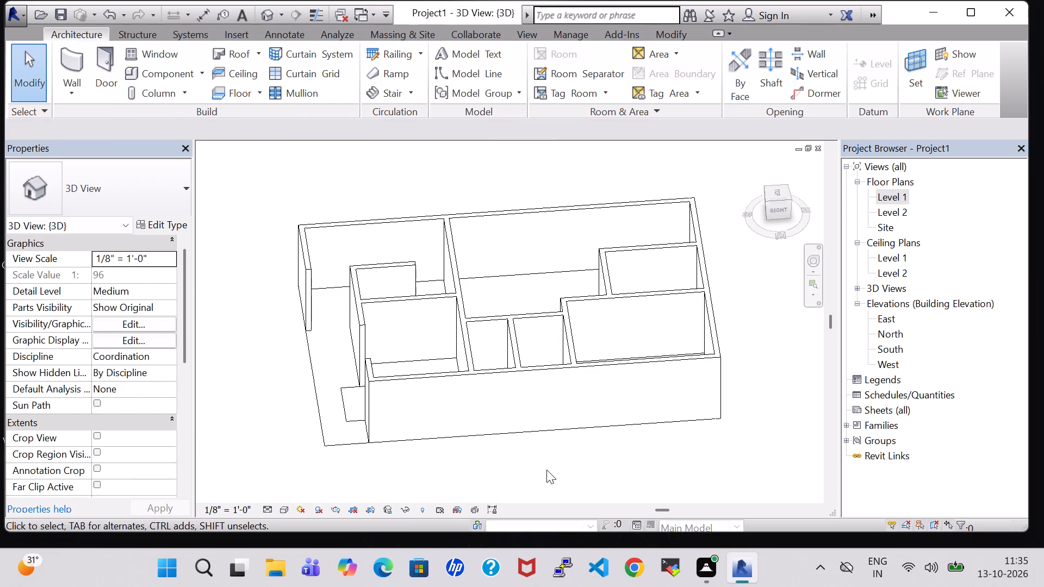
Examine the house model in 3D from the front and its corners, and return to the Level 1 floor plan.
shift+middle_drag(546, 470, 619, 420)
shift+middle_click(619, 420)
shift+middle_click(670, 396)
shift+middle_click(670, 396)
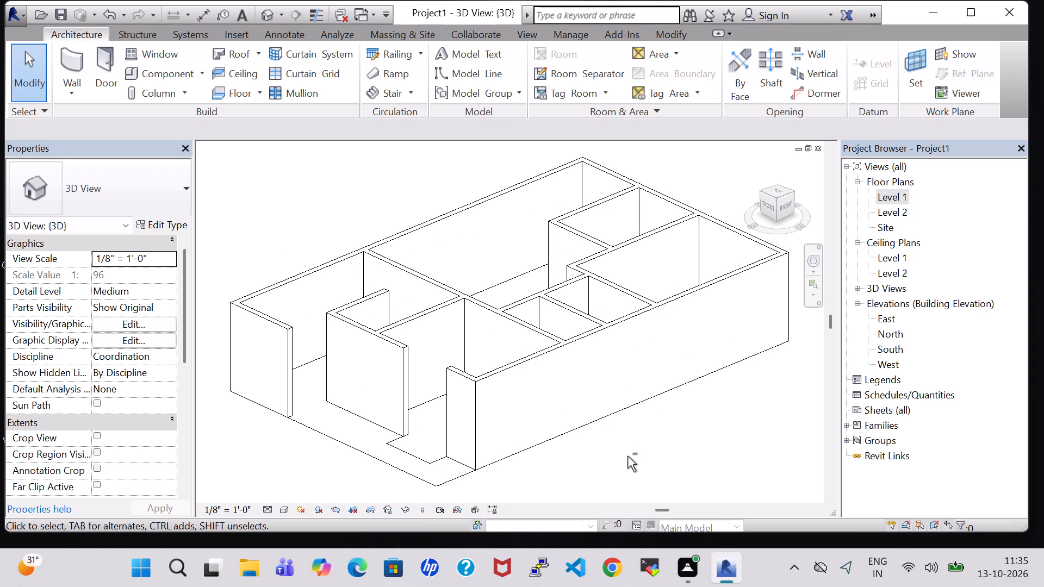
shift+middle_drag(627, 456, 721, 423)
shift+scroll(721, 423, down, 1)
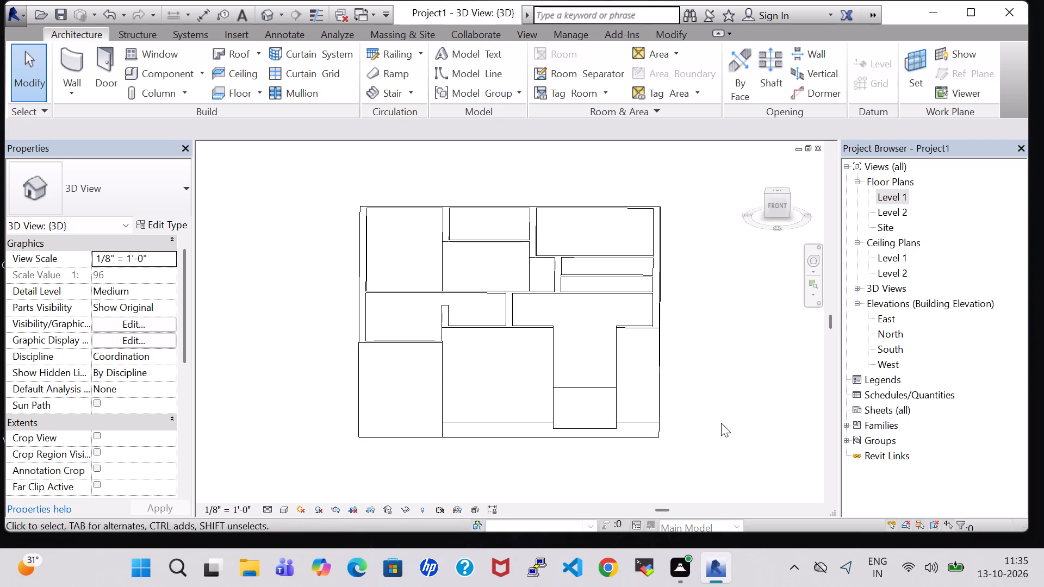
double_click(903, 199)
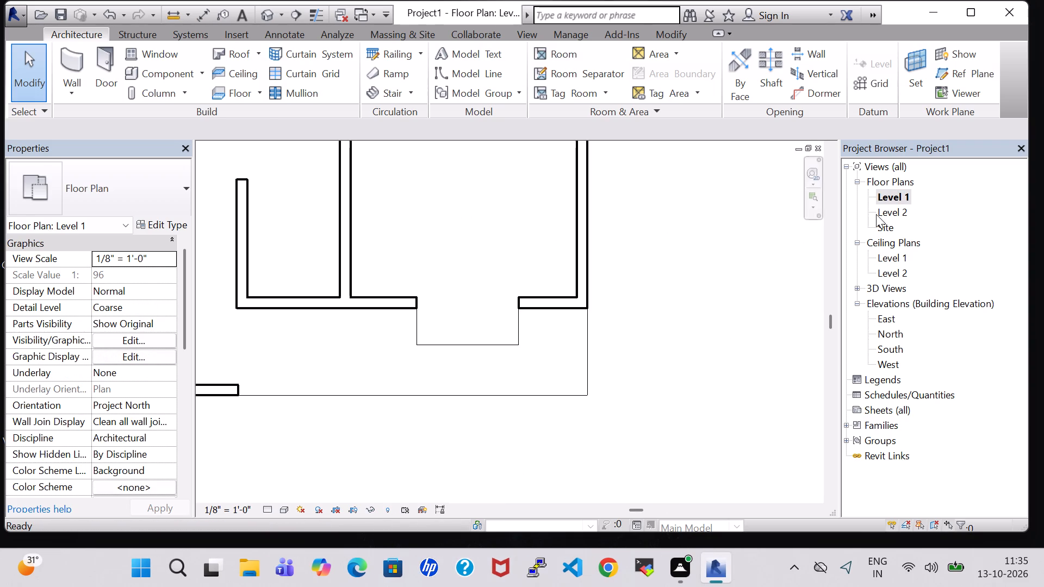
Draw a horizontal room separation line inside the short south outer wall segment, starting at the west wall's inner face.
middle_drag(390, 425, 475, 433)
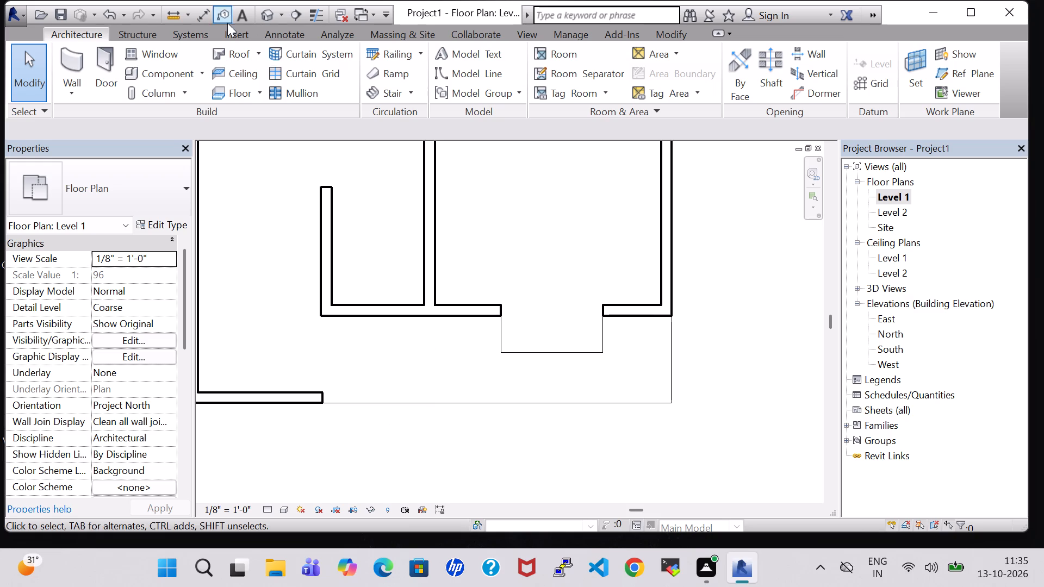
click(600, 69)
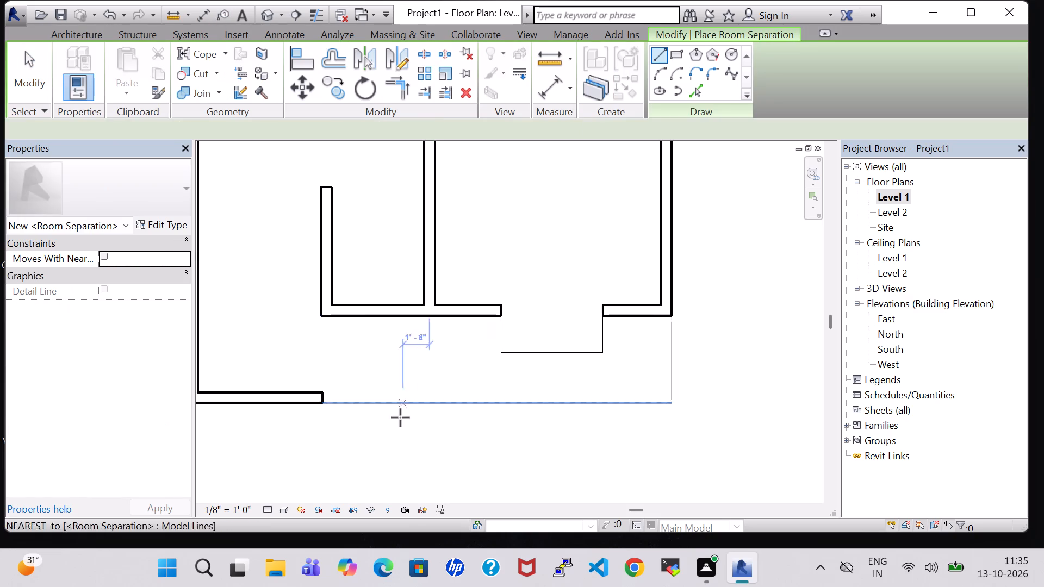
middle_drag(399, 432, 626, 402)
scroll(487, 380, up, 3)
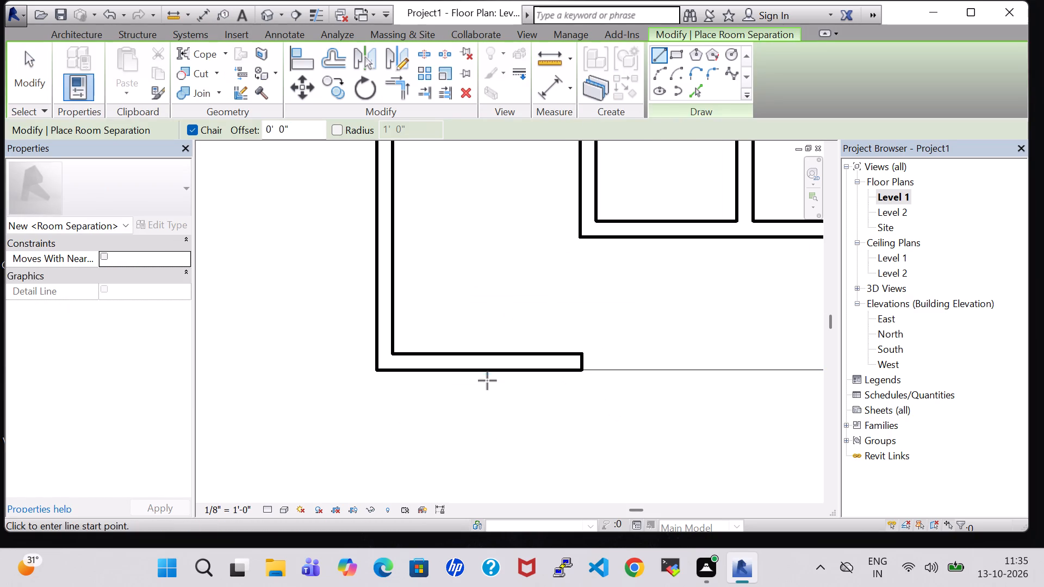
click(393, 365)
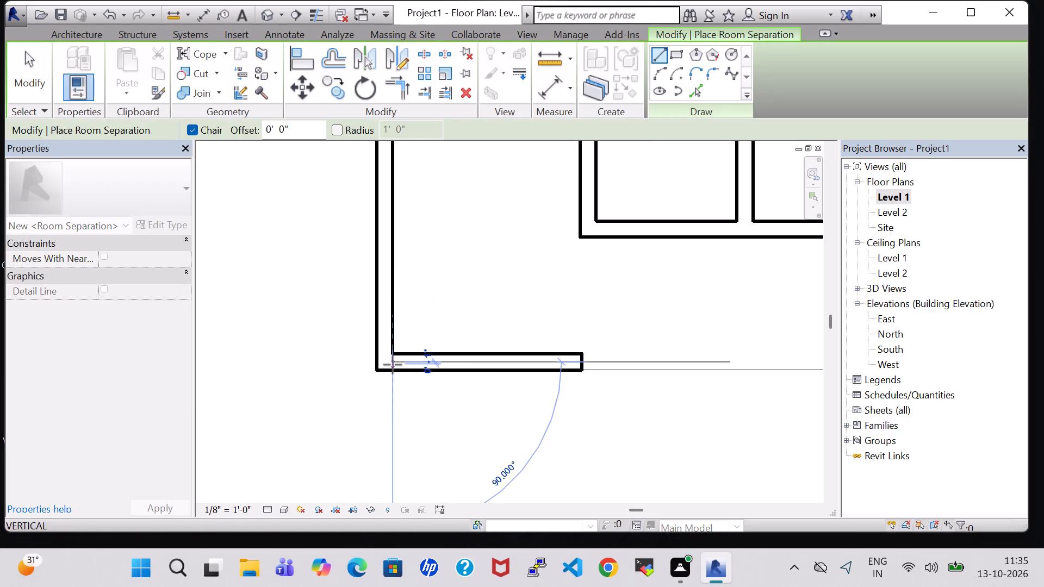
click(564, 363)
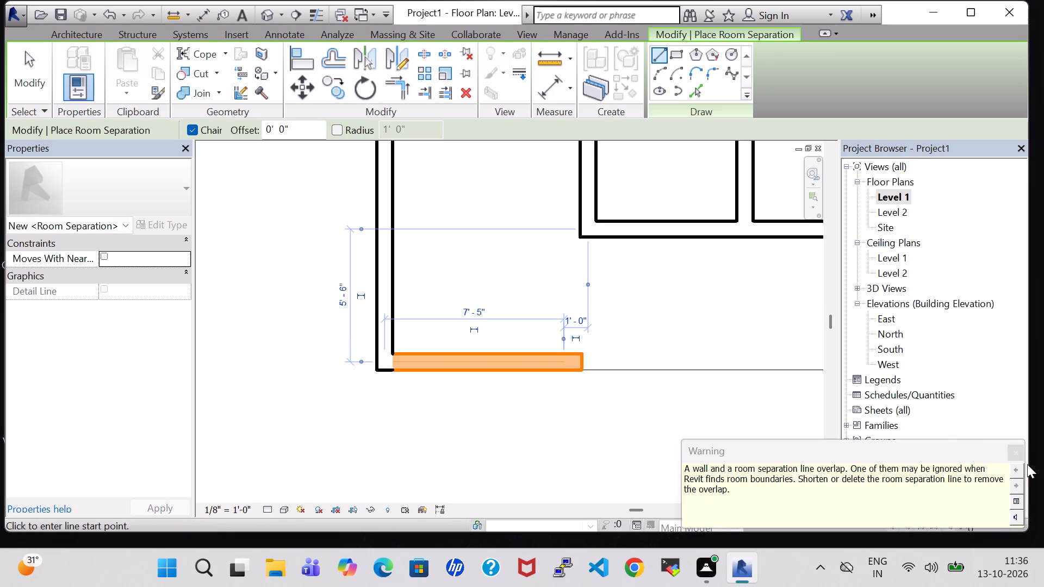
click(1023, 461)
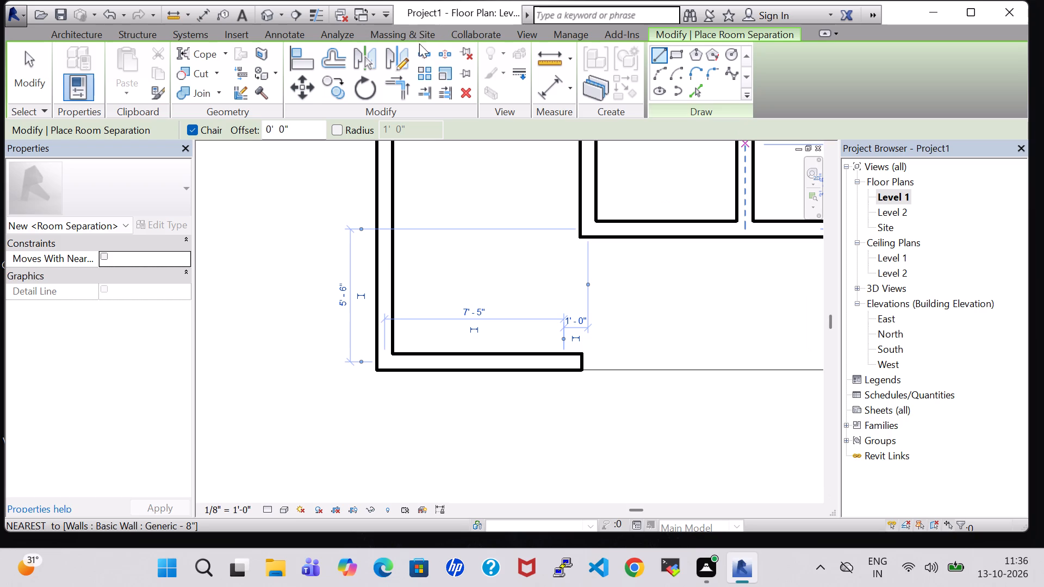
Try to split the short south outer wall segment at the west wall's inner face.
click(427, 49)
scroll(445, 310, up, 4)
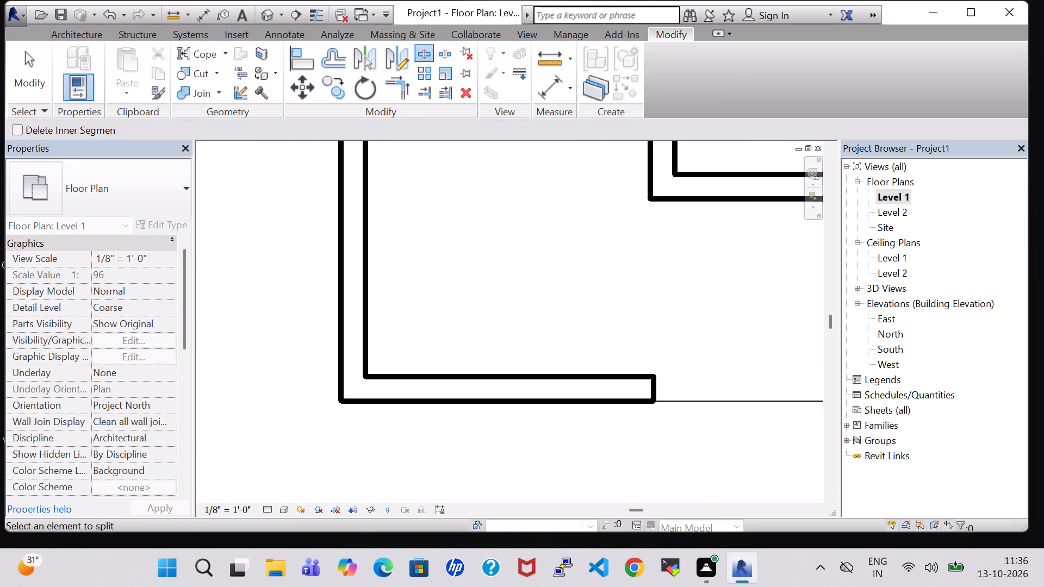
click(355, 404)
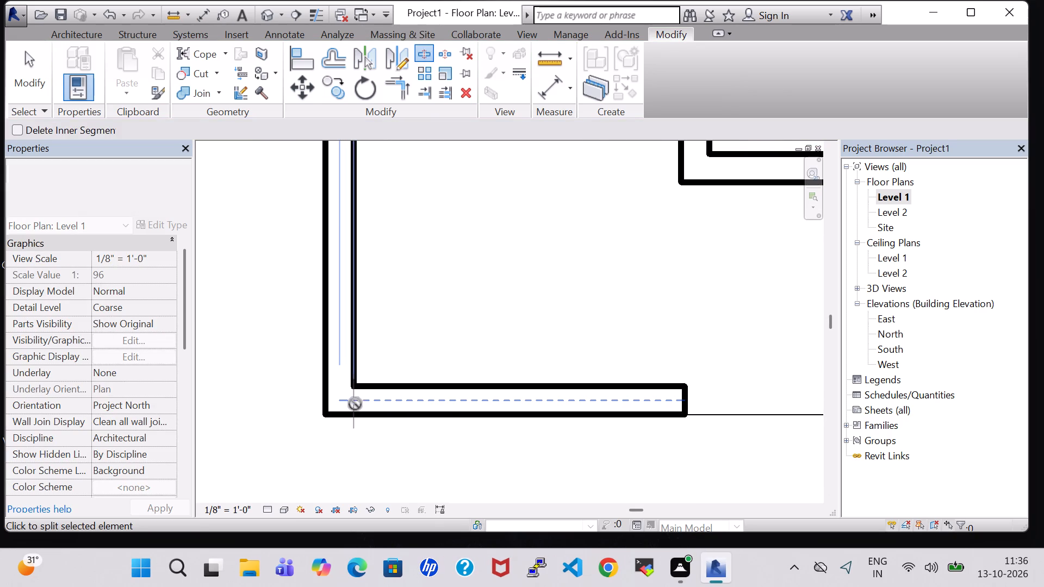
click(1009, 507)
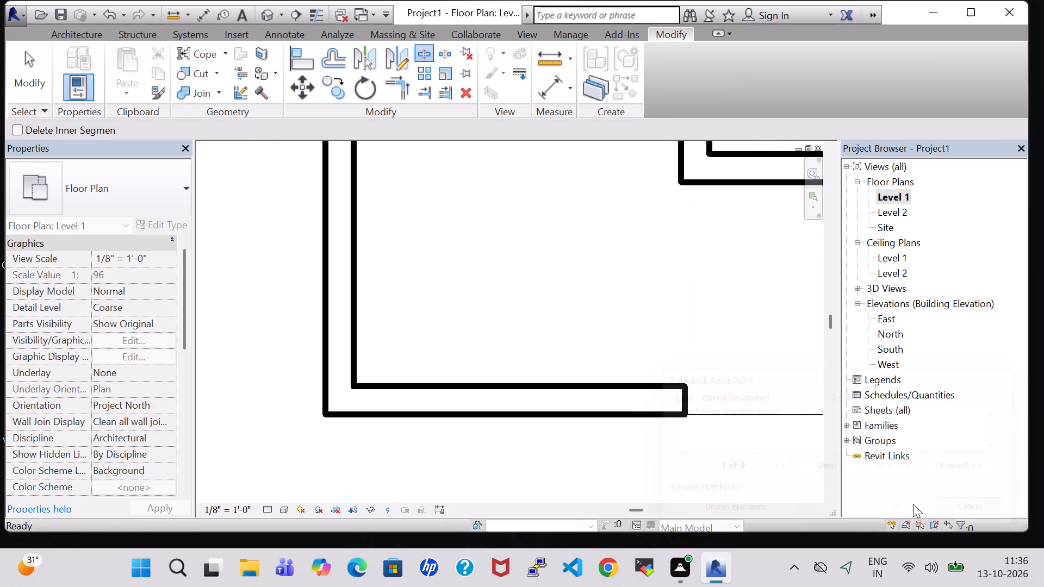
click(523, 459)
Delete the short south outer wall segment at the house's southwest corner.
click(426, 399)
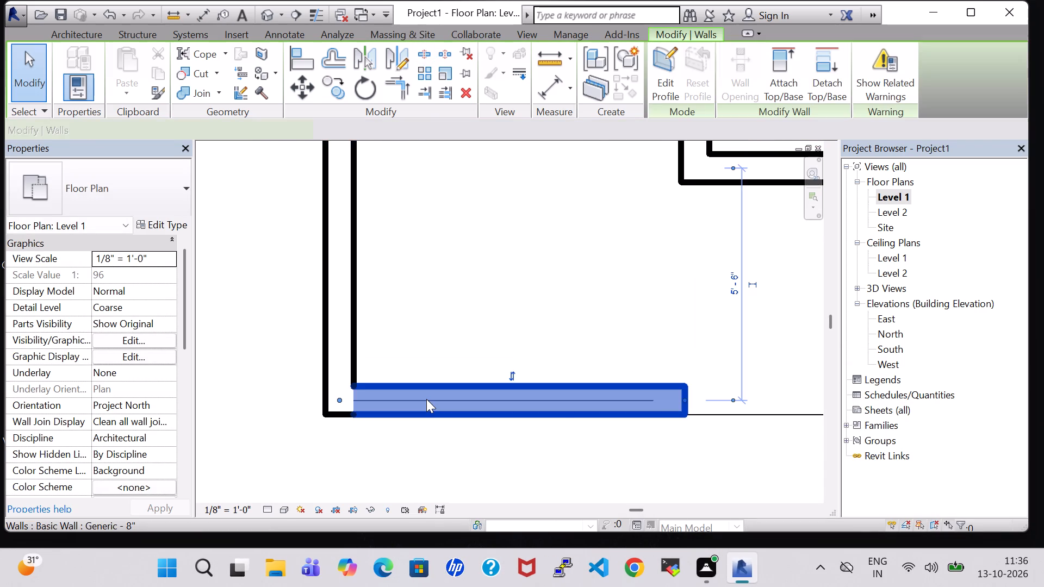
key(Delete)
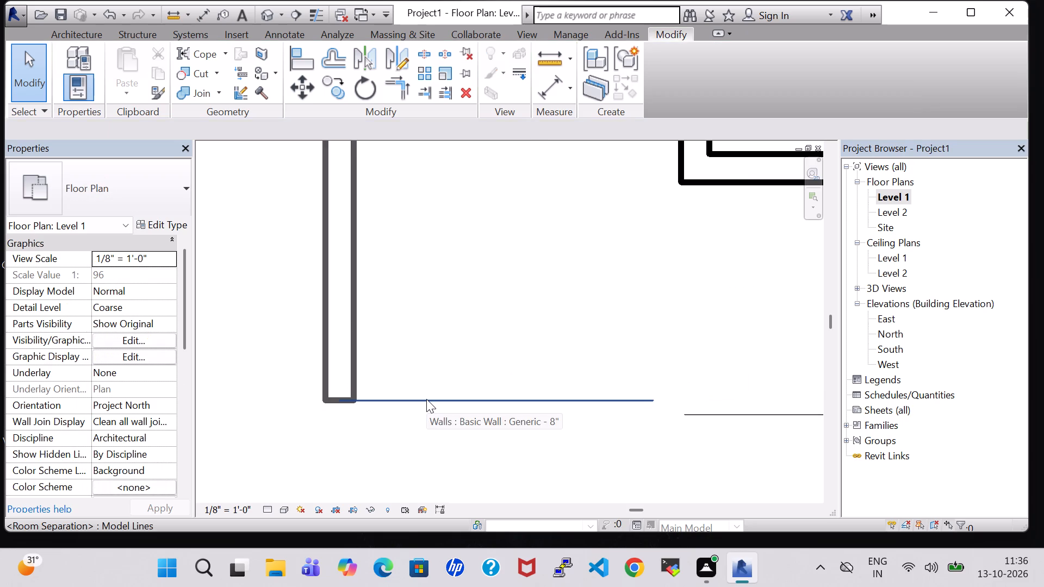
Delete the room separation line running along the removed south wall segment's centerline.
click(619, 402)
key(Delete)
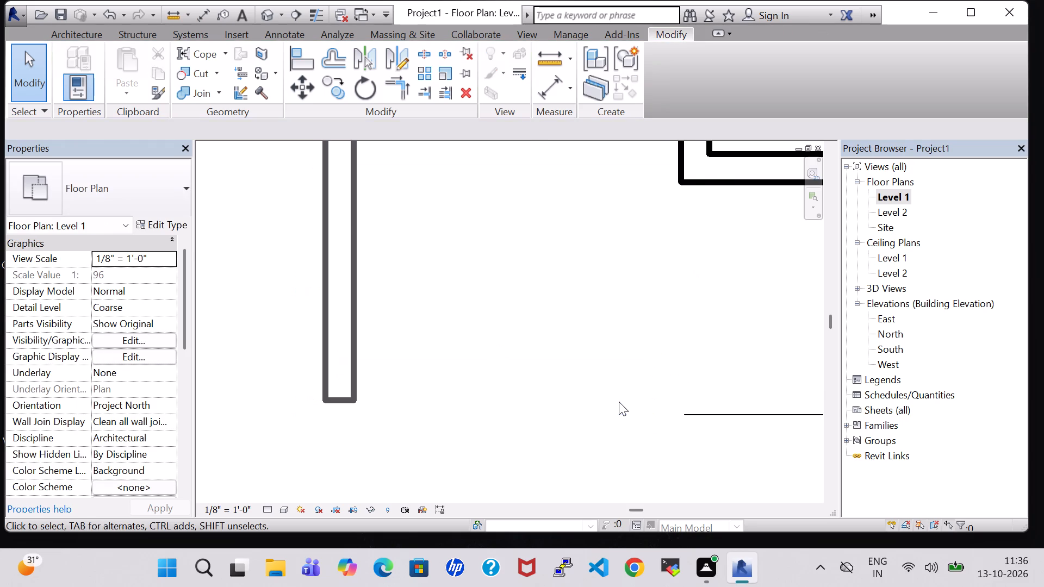
Extend the west outer wall's south end by 0'-4" with a Generic - 8" wall, level with the southern room separation line.
scroll(598, 402, down, 3)
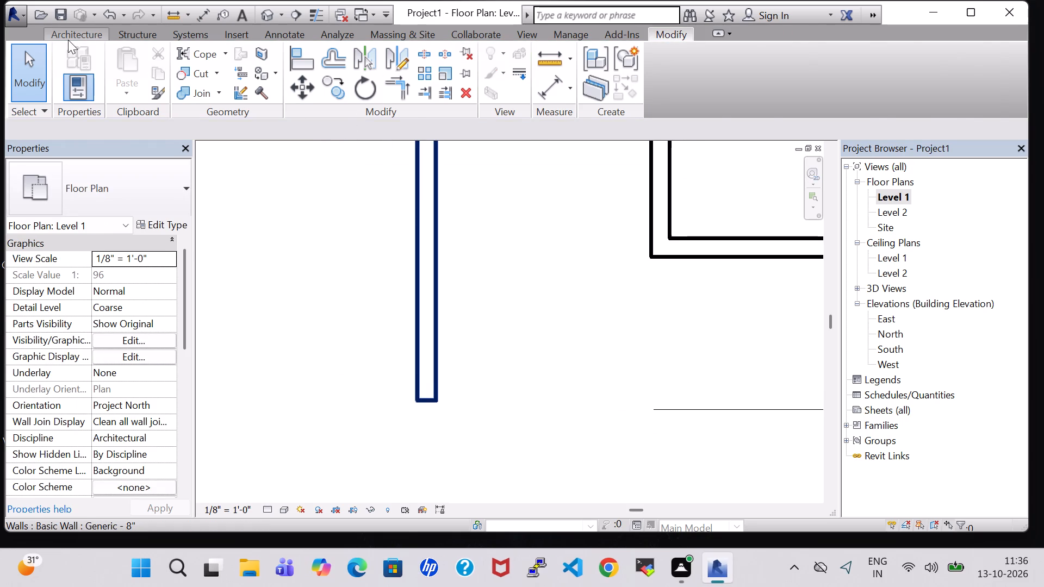
click(68, 40)
scroll(499, 431, up, 3)
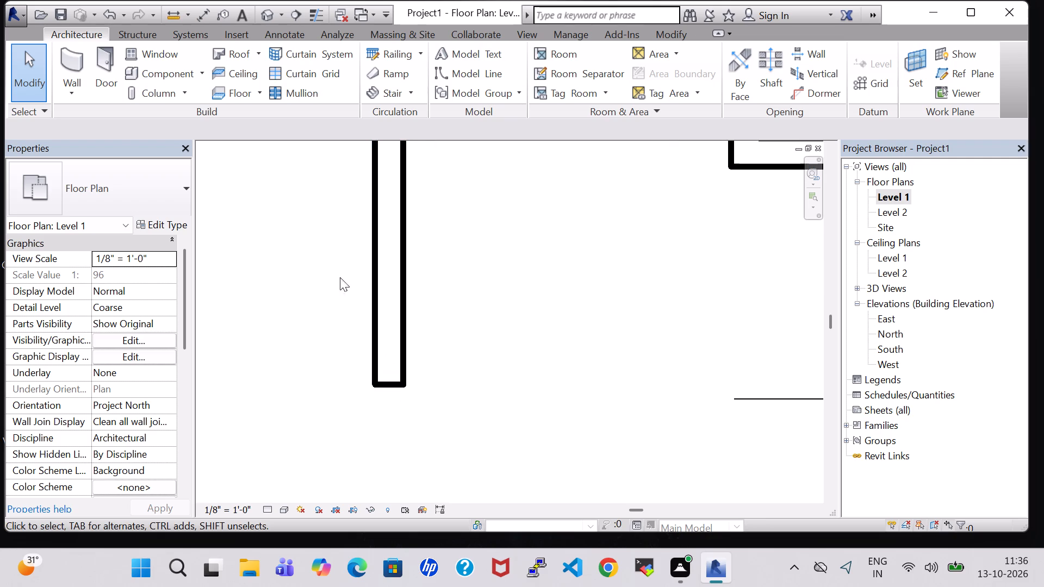
click(73, 63)
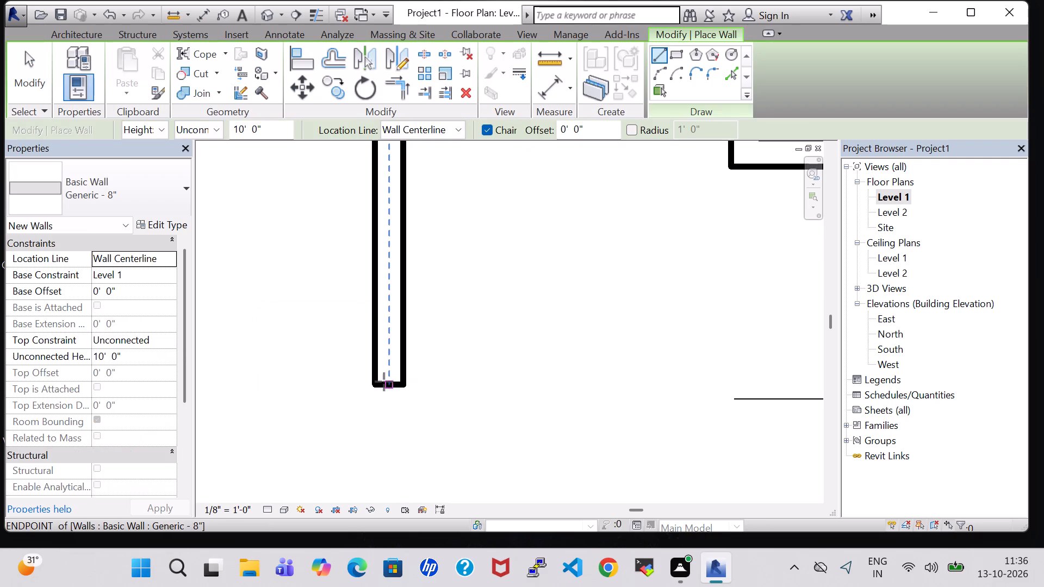
click(390, 385)
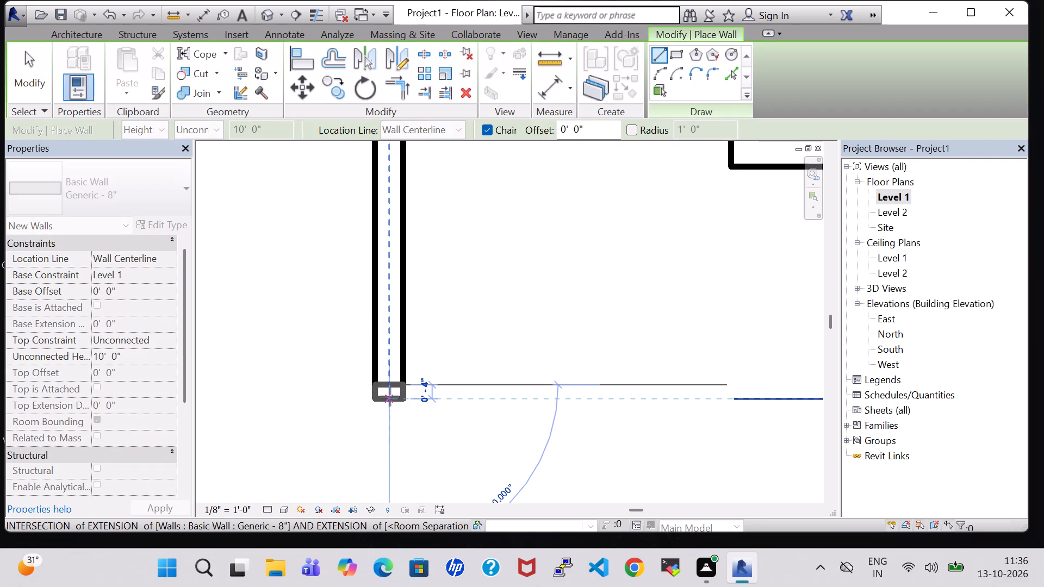
click(390, 397)
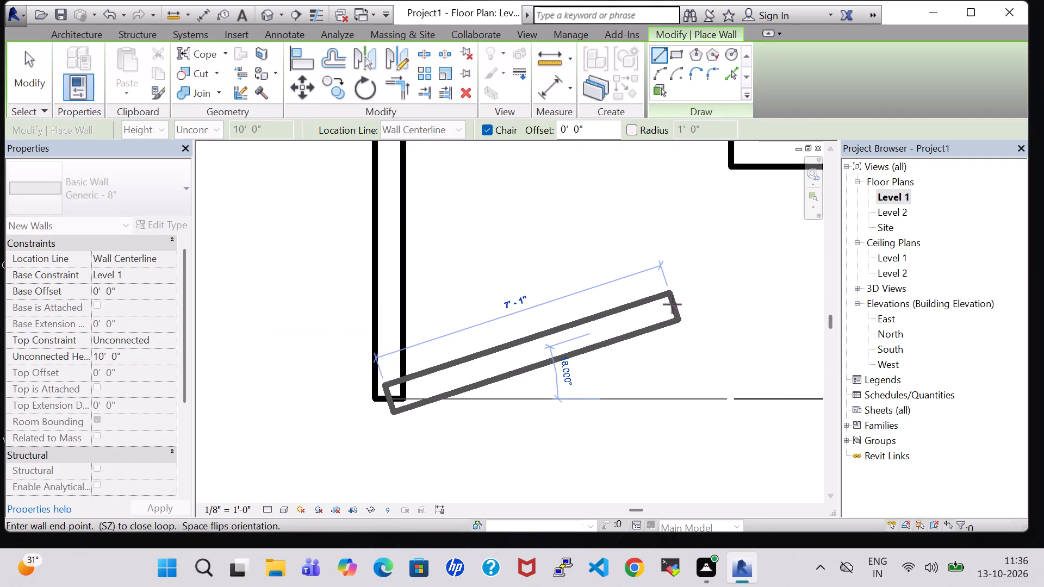
key(Escape)
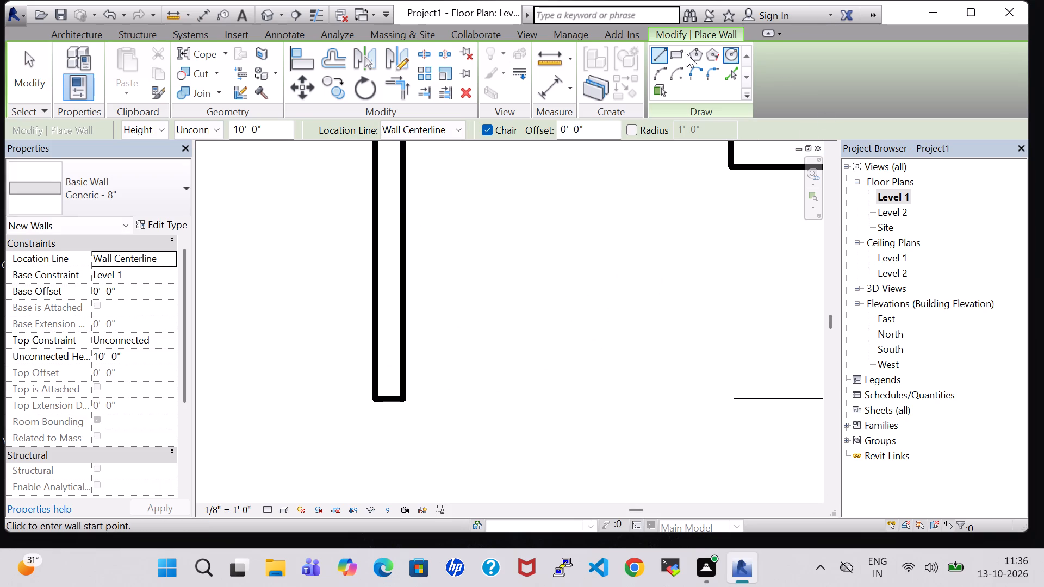
Draw an 8'-3" horizontal room separation line from the west wall's inner south corner to the existing southern separation line.
click(76, 37)
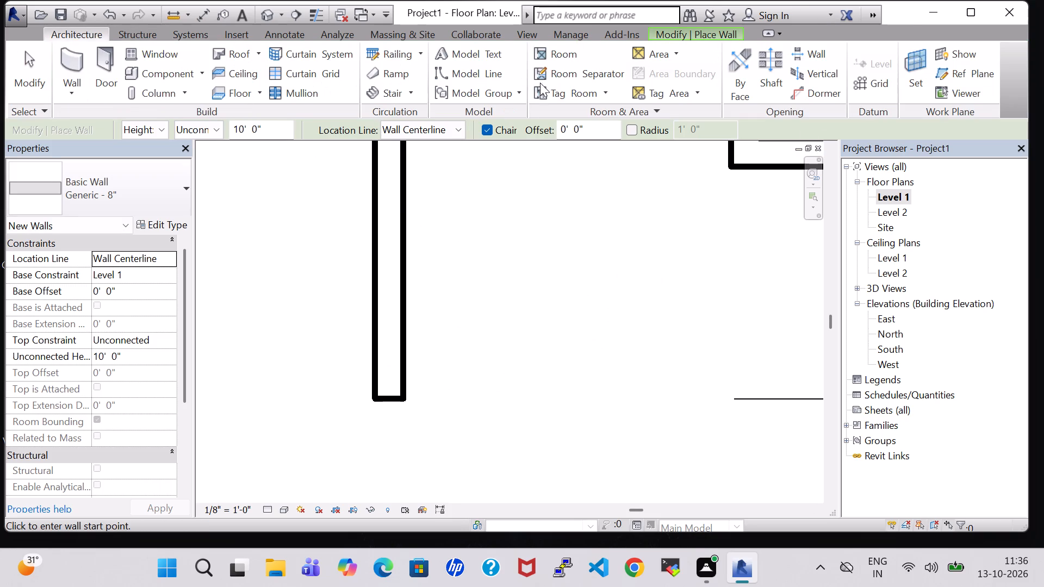
click(551, 78)
scroll(420, 498, up, 3)
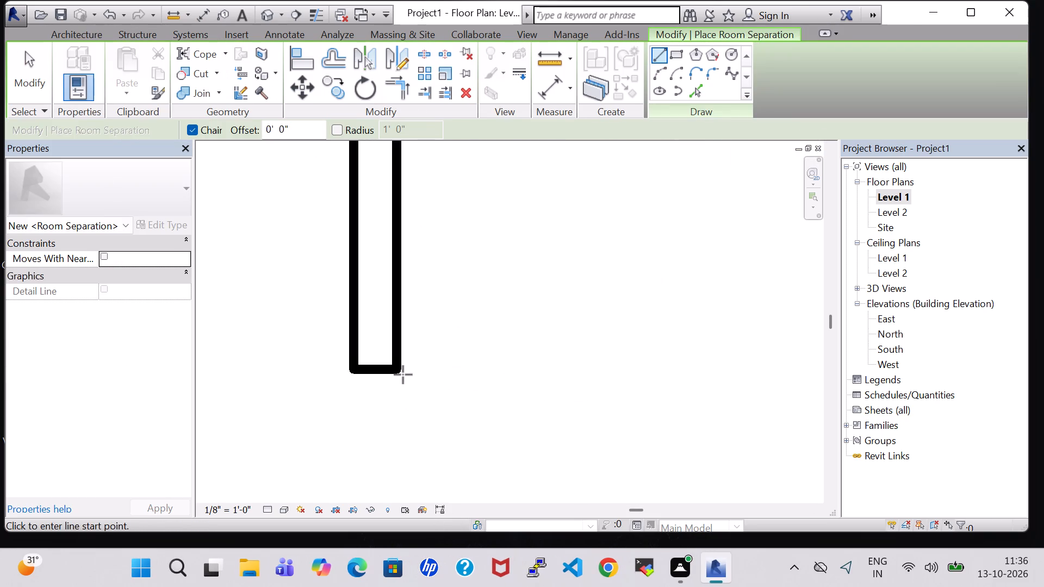
click(398, 372)
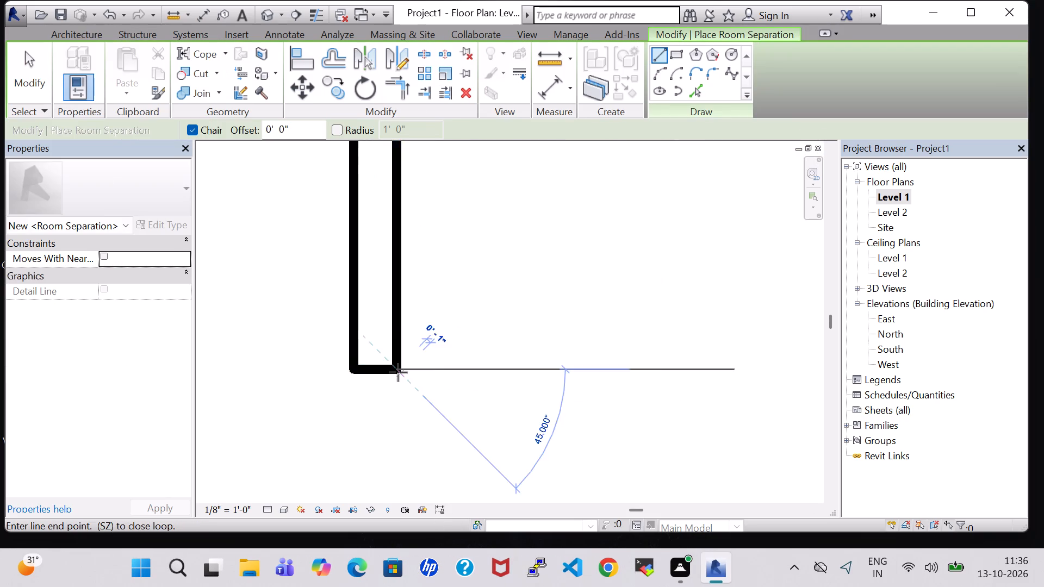
middle_drag(736, 374, 555, 399)
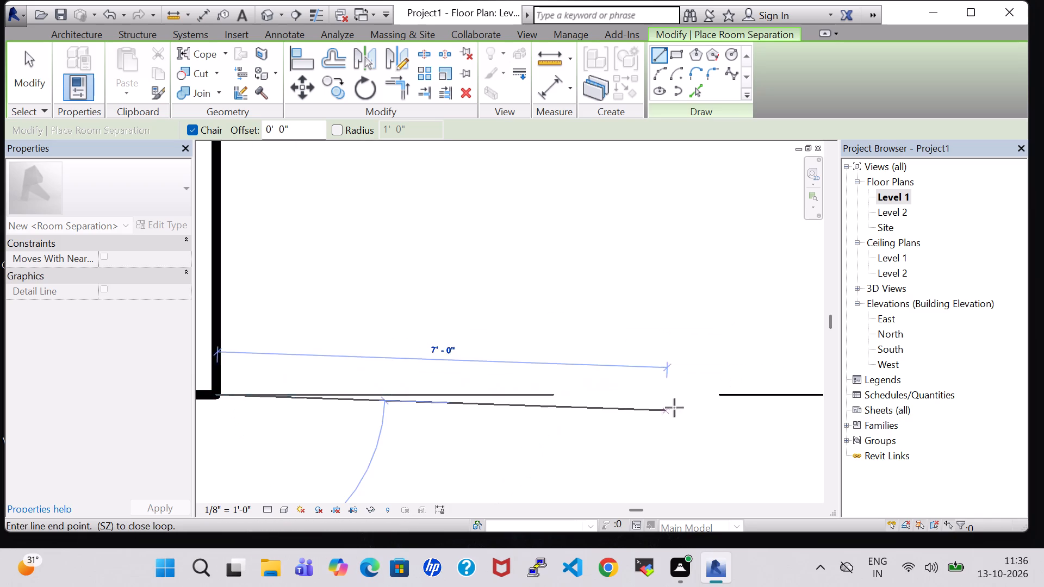
click(745, 396)
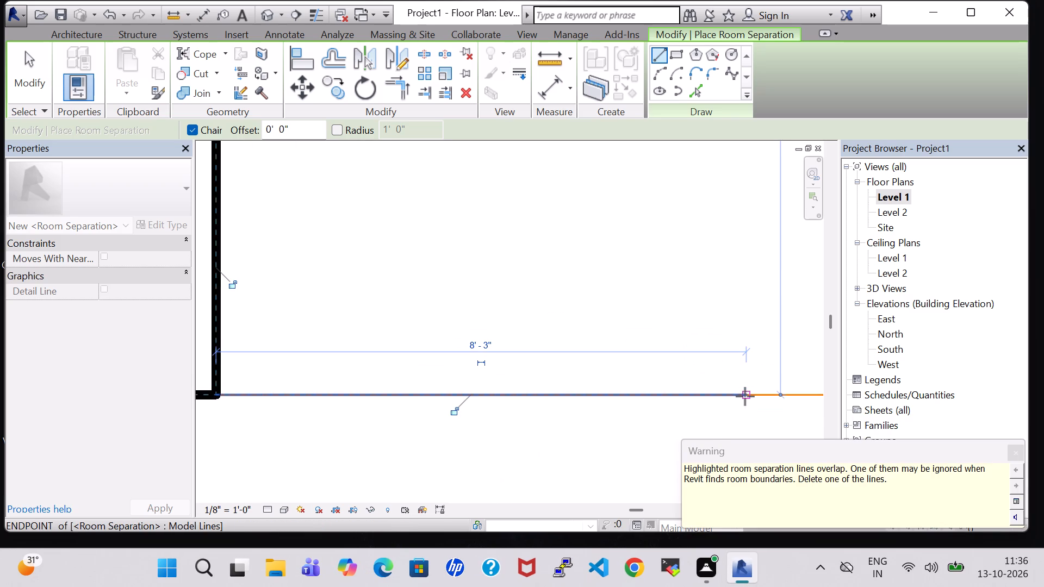
click(1012, 450)
scroll(638, 482, down, 3)
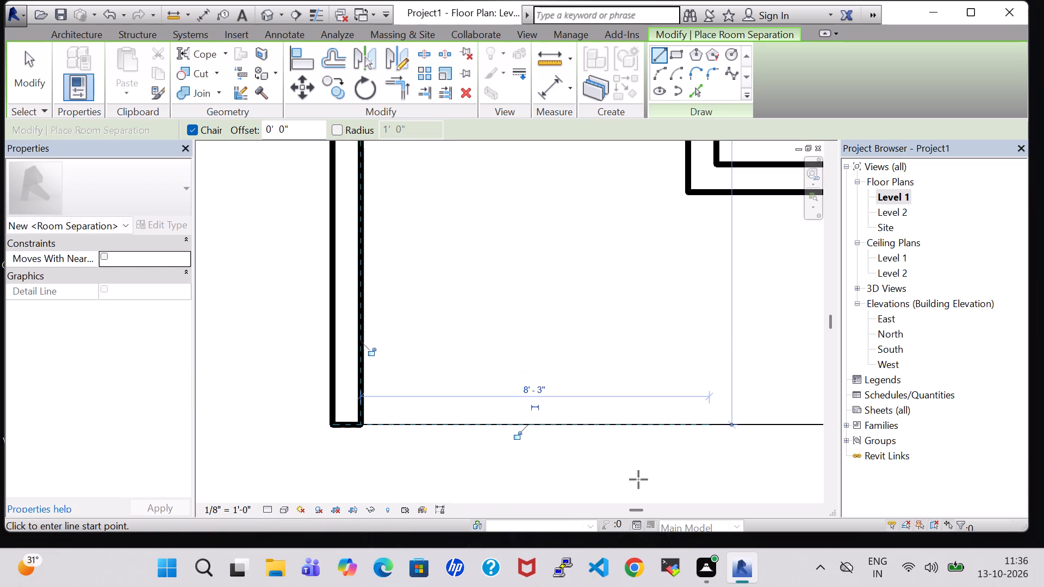
key(Escape)
Open the default 3D view, set its visual style to Realistic, and view the house from its open south side.
scroll(632, 478, down, 5)
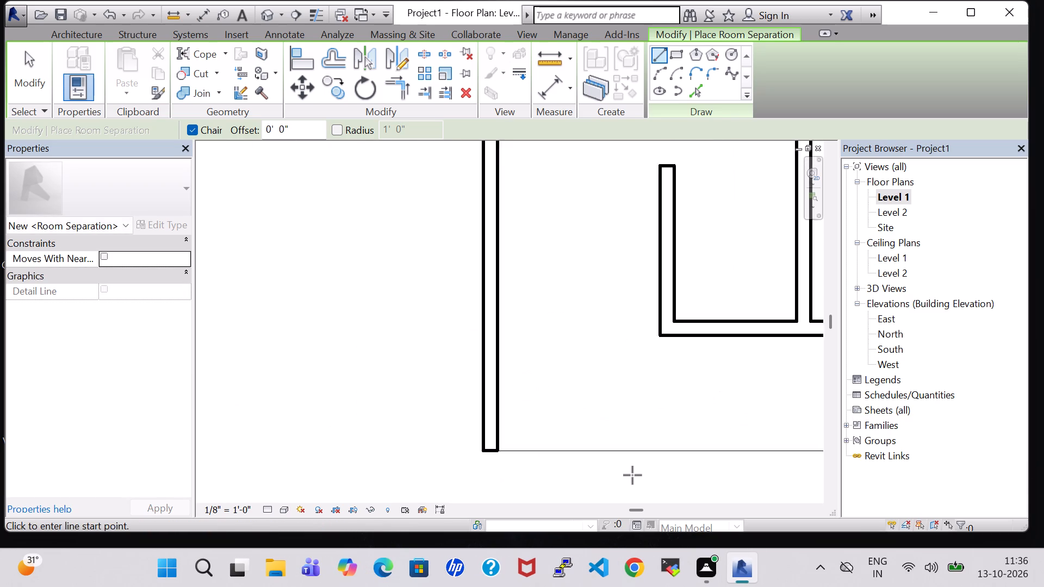
scroll(632, 475, down, 1)
middle_drag(632, 447, 557, 449)
scroll(557, 449, down, 3)
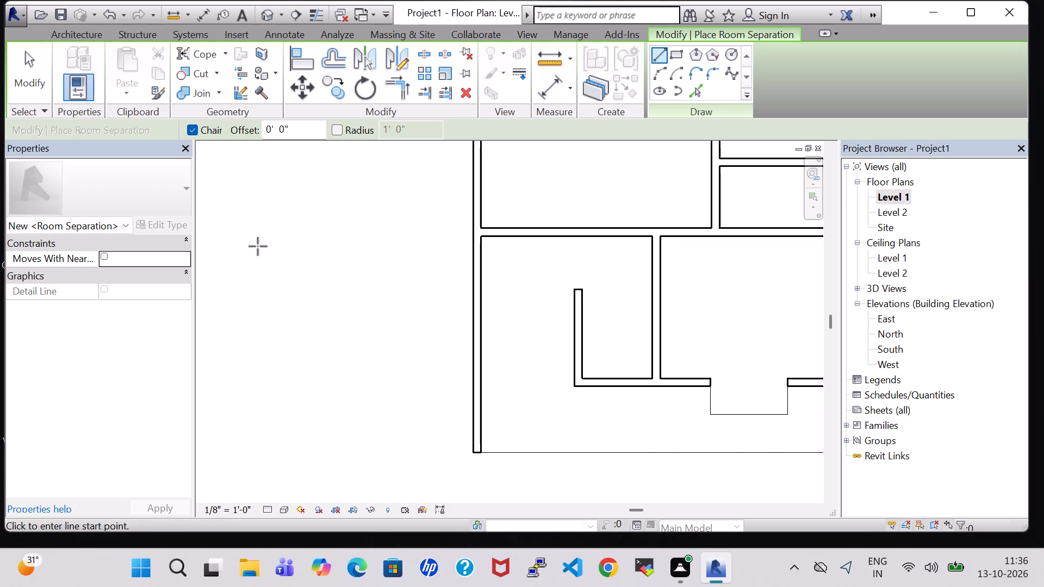
click(265, 13)
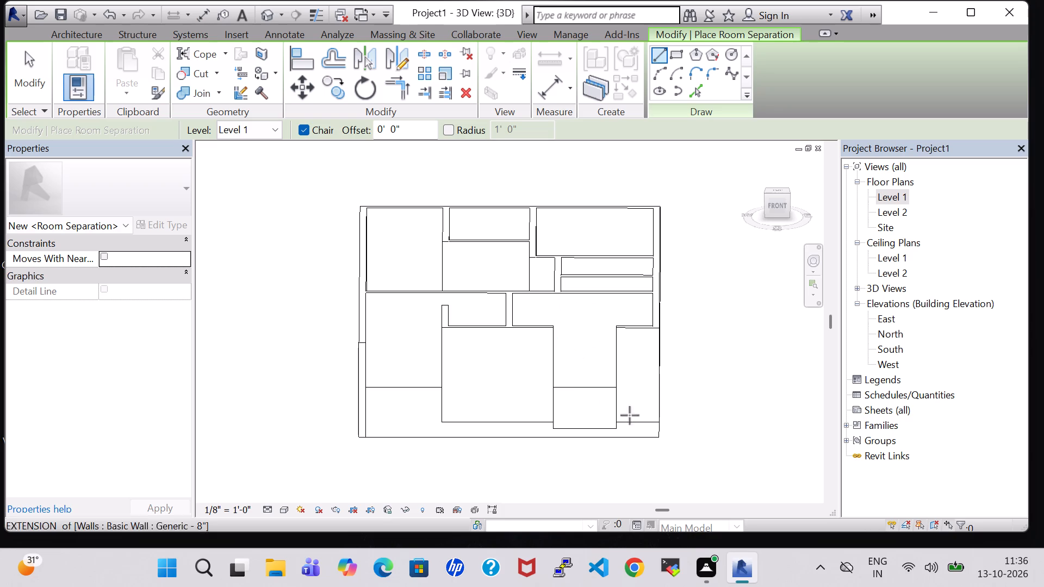
key(Escape)
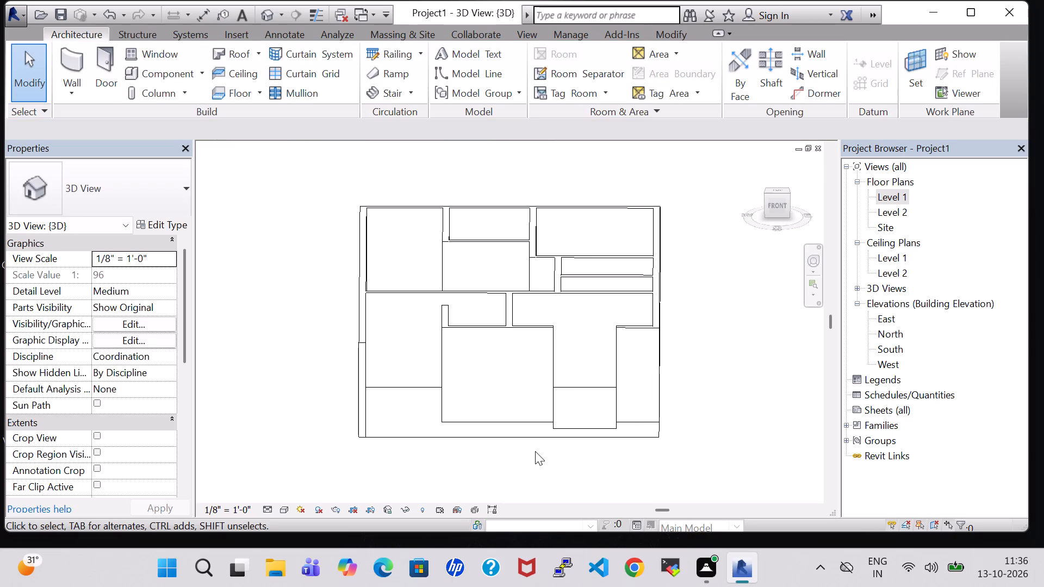
shift+middle_click(535, 453)
click(285, 511)
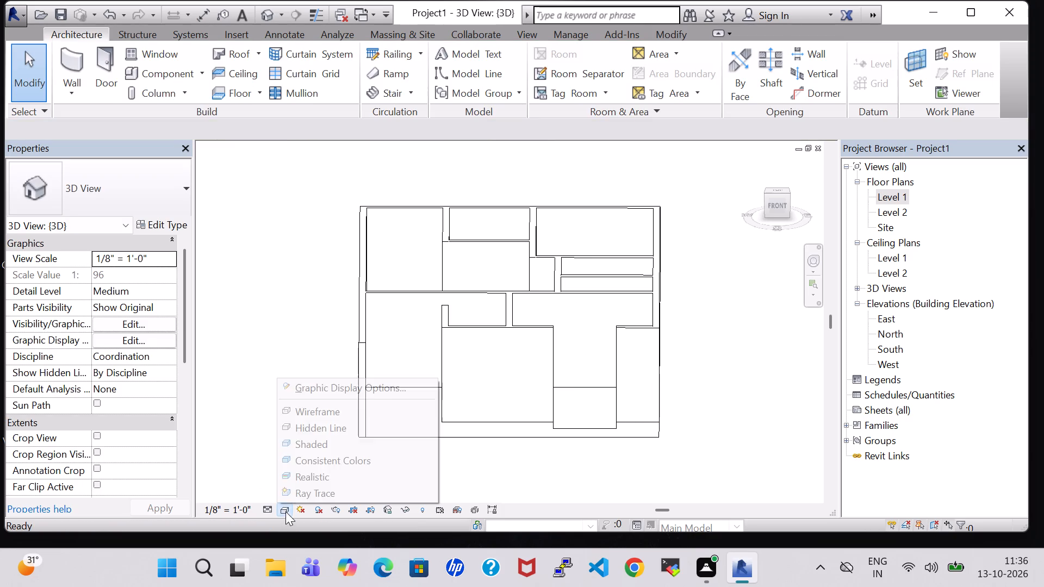
click(296, 477)
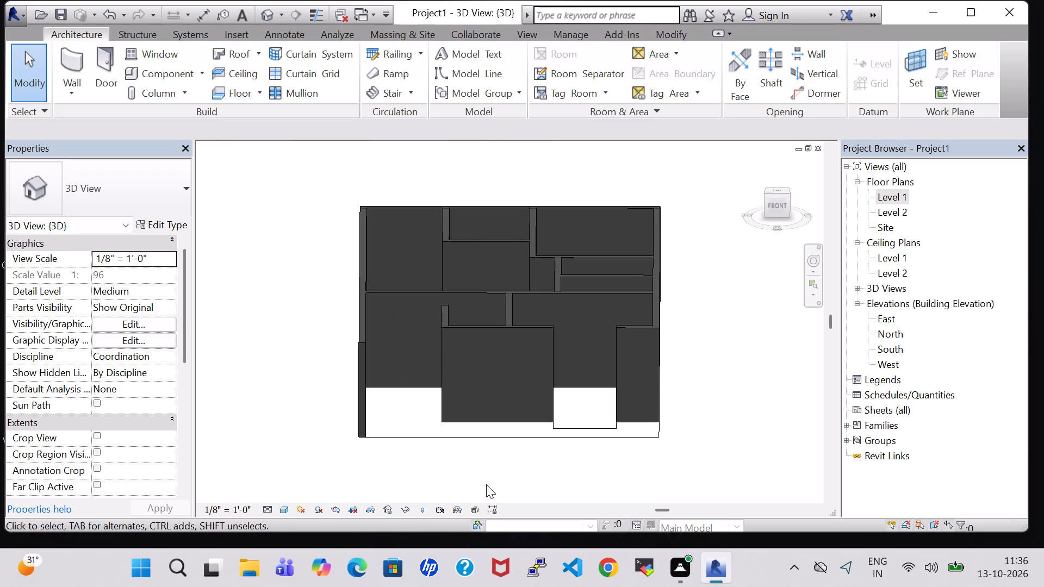
shift+middle_drag(486, 486, 506, 460)
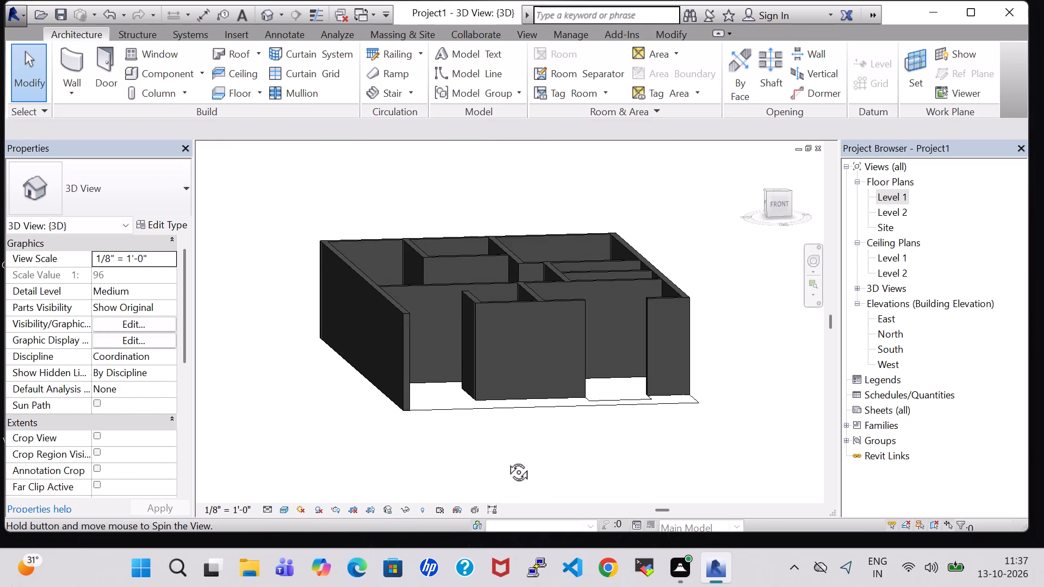
shift+middle_drag(506, 460, 509, 472)
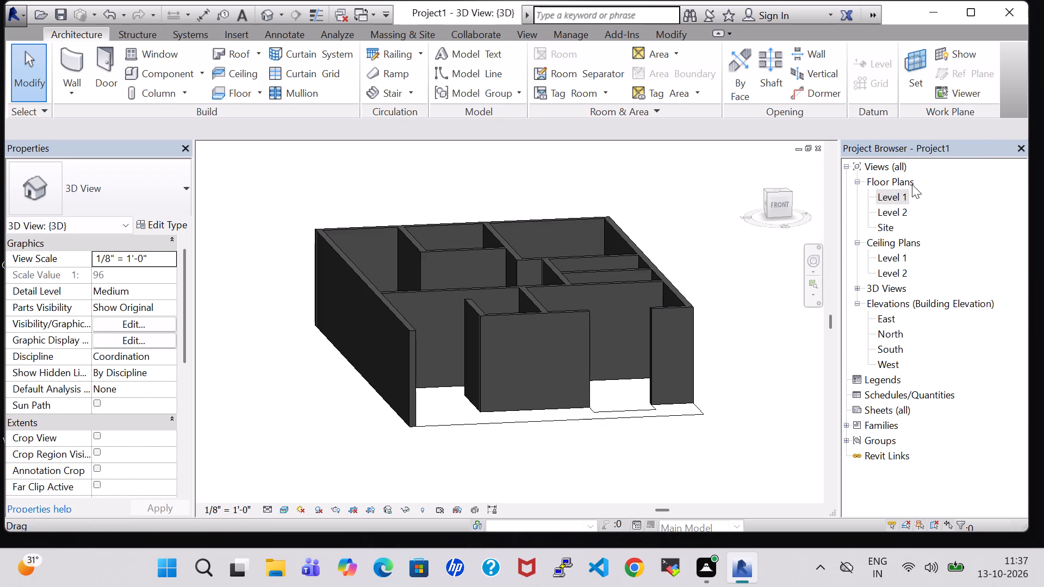
On the Level 1 plan, draw a Generic - 8" wall along the west side of the recess at the southern opening, down to its separation line.
double_click(898, 196)
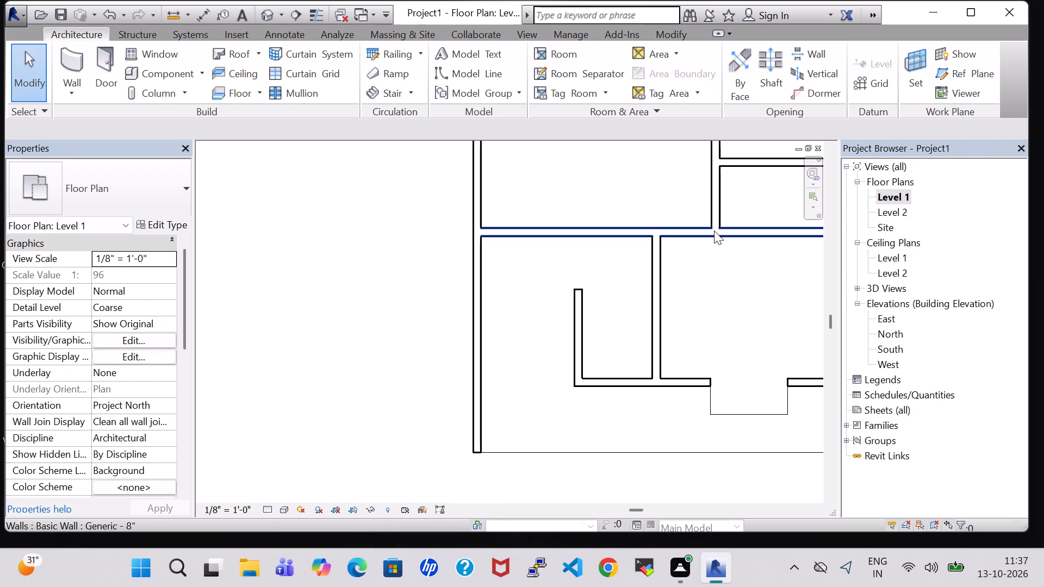
middle_drag(773, 372, 685, 373)
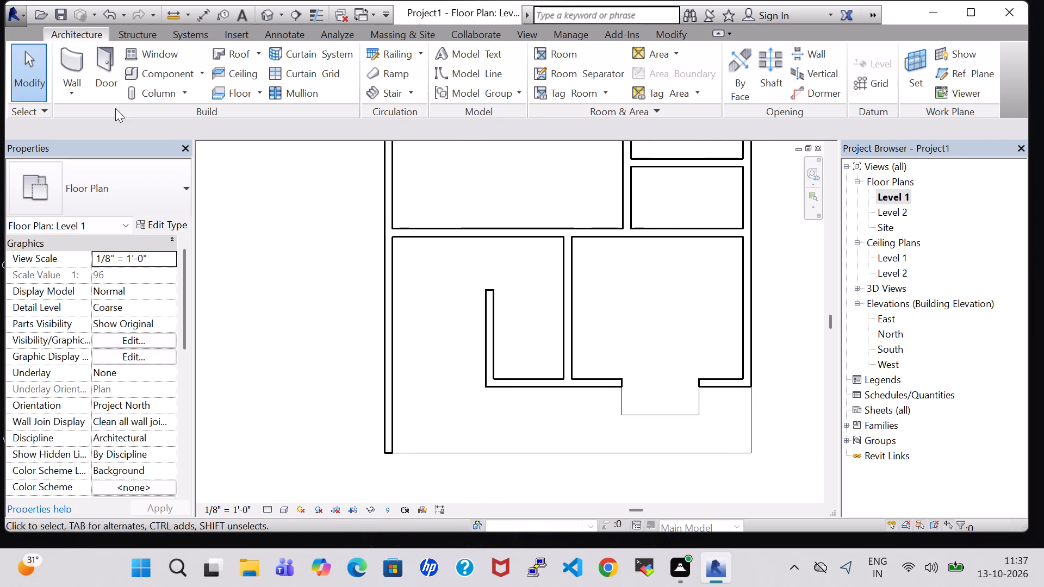
click(70, 59)
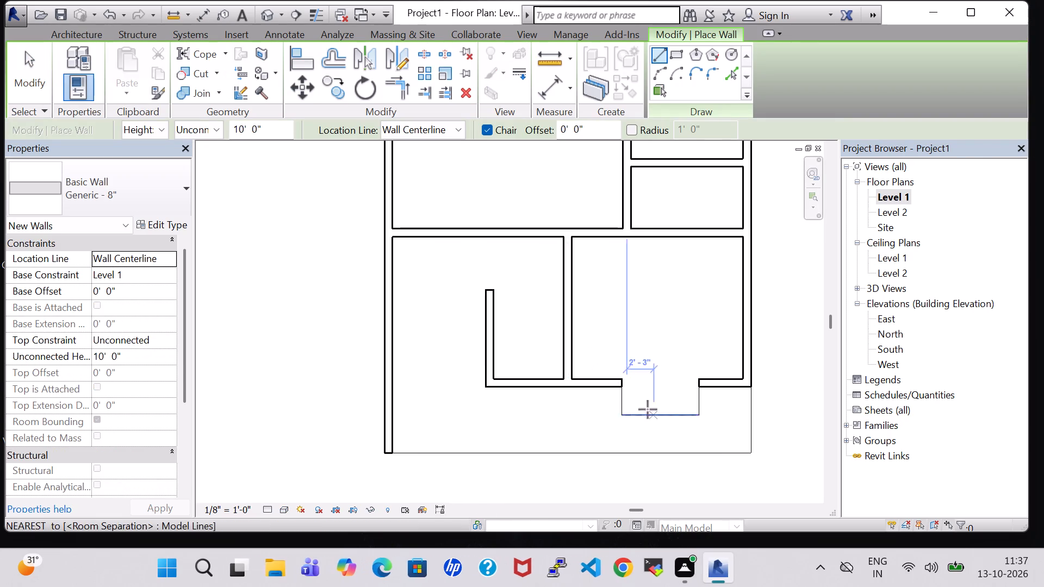
scroll(647, 409, up, 5)
scroll(597, 367, up, 3)
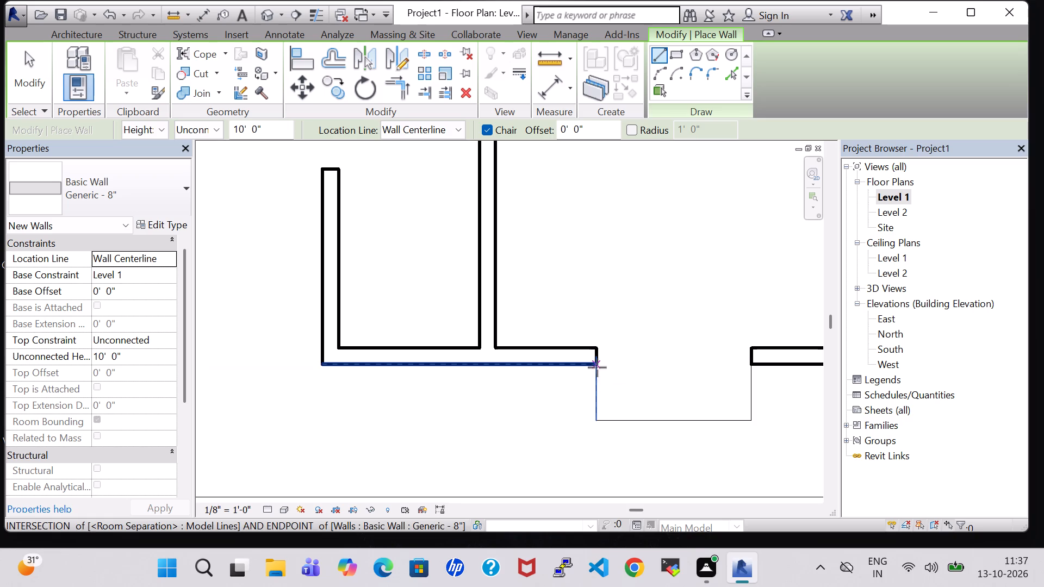
scroll(597, 367, up, 2)
click(594, 367)
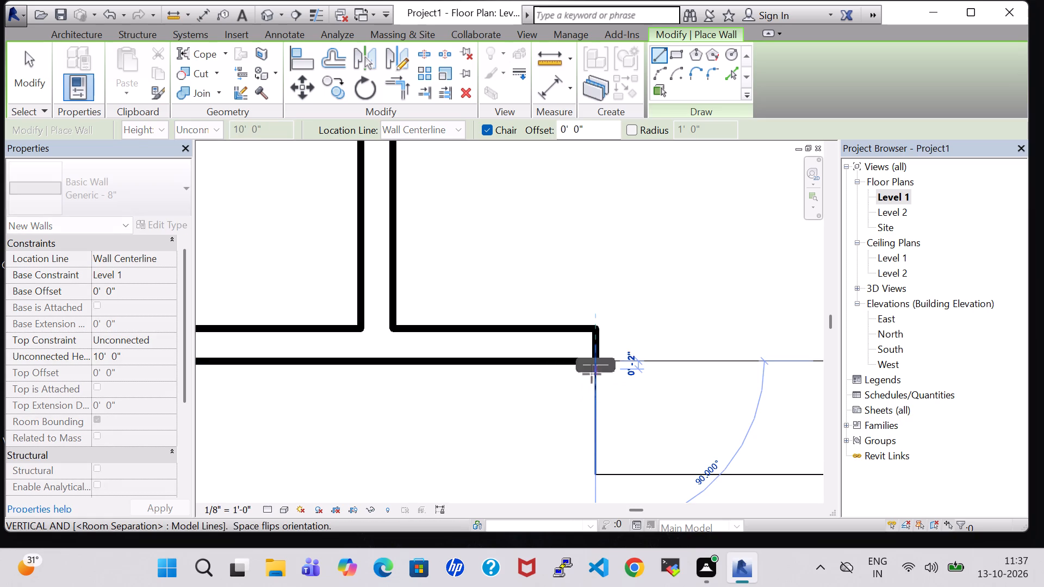
click(600, 476)
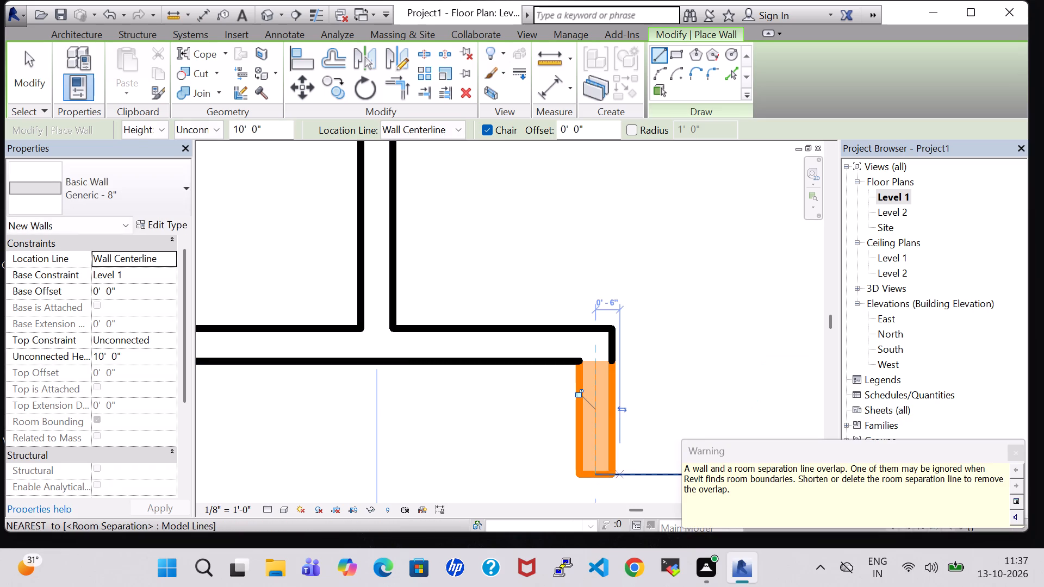
key(Escape)
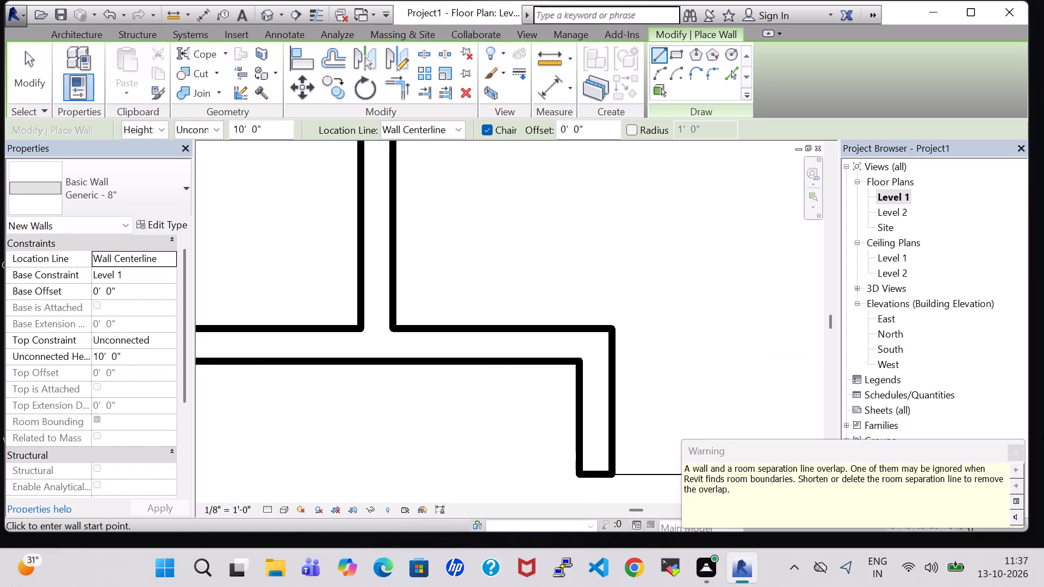
click(1022, 447)
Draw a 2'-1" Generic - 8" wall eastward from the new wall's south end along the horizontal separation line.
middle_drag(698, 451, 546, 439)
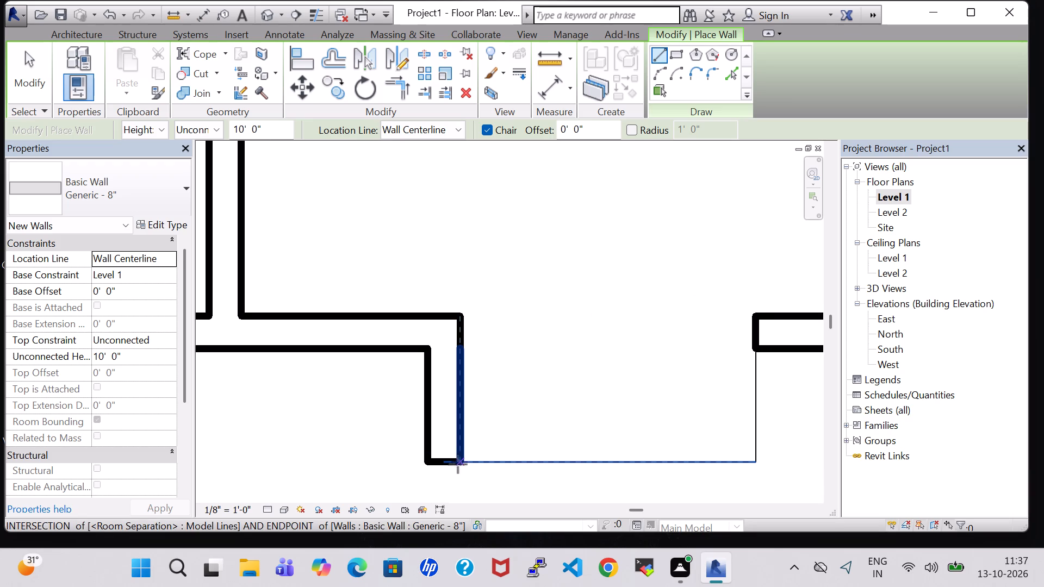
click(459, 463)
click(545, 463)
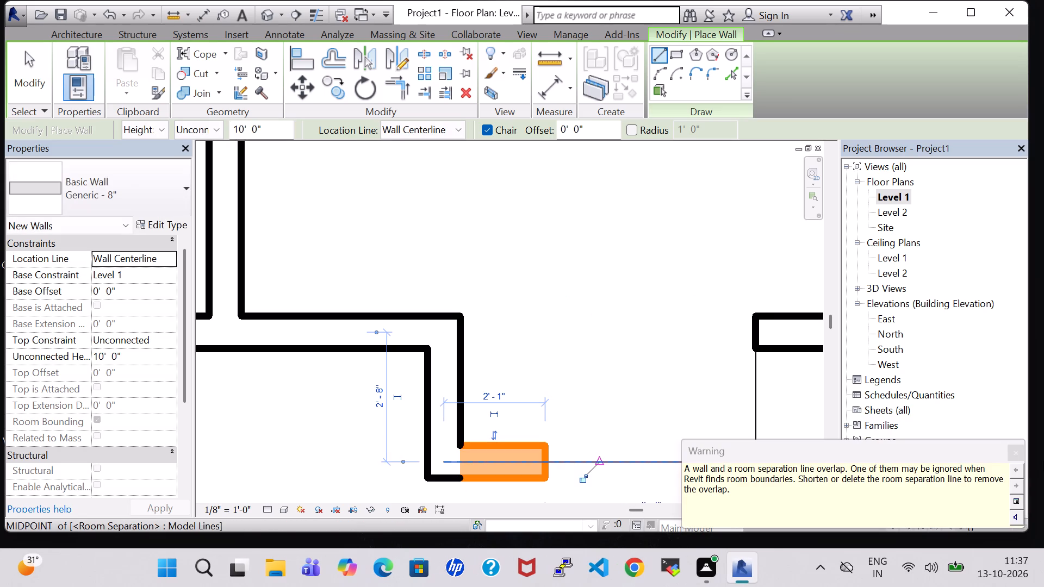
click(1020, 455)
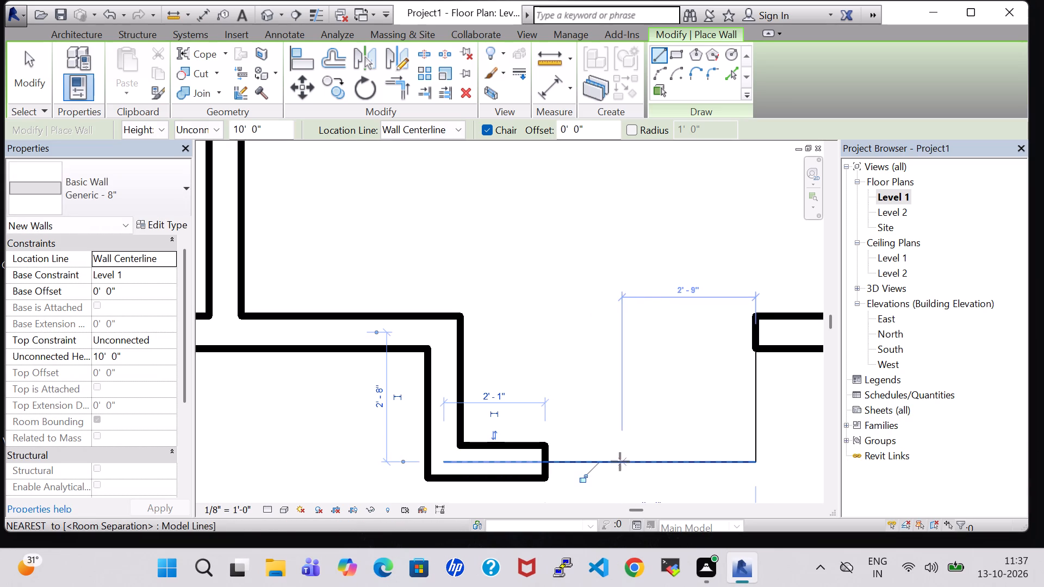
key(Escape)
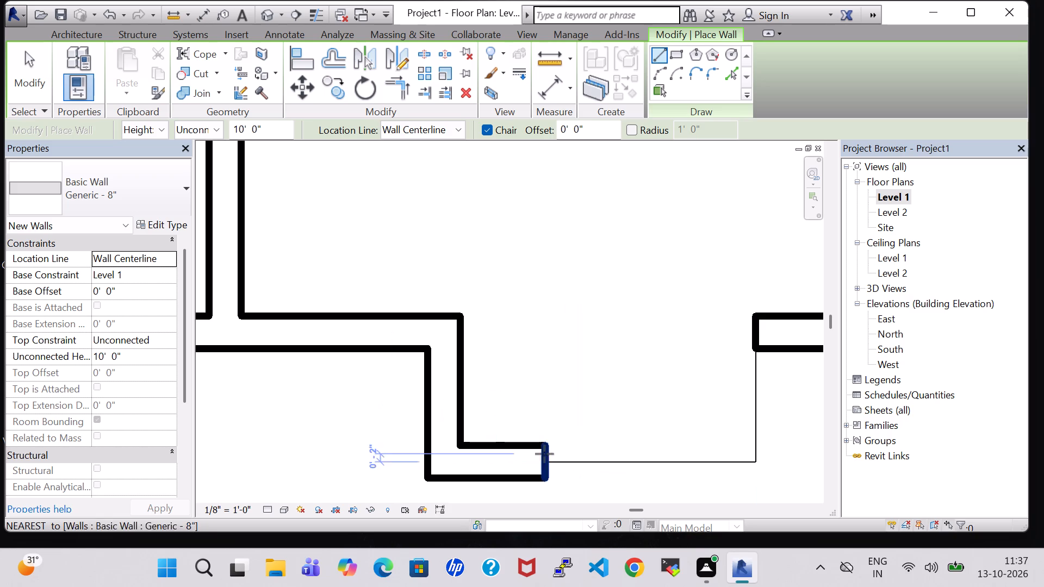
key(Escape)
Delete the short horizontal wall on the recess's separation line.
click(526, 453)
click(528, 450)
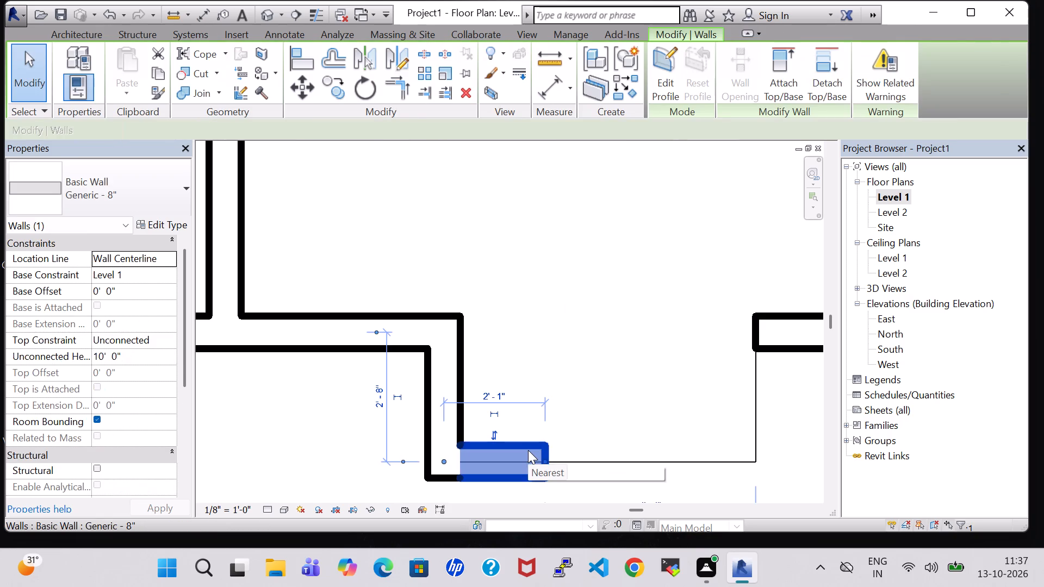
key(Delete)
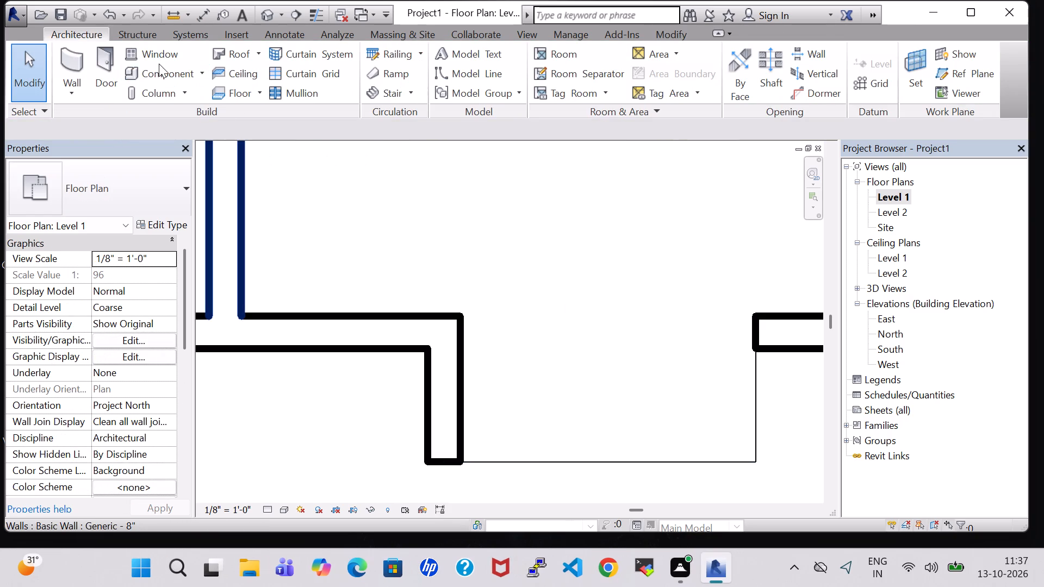
Draw a Generic - 8" wall along the east side of the recess, from the existing wall end south to the separation line corner.
click(59, 49)
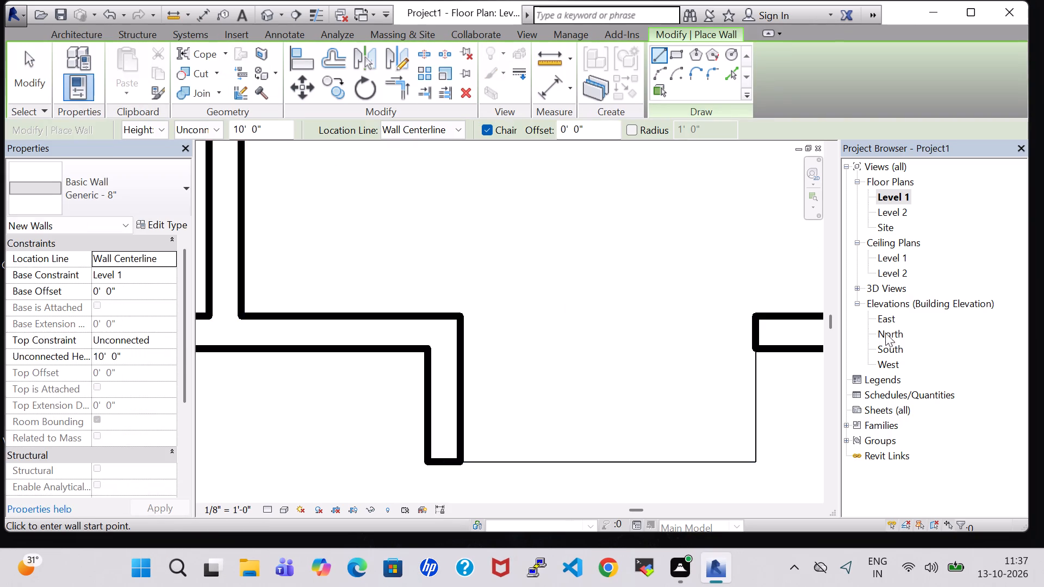
click(756, 348)
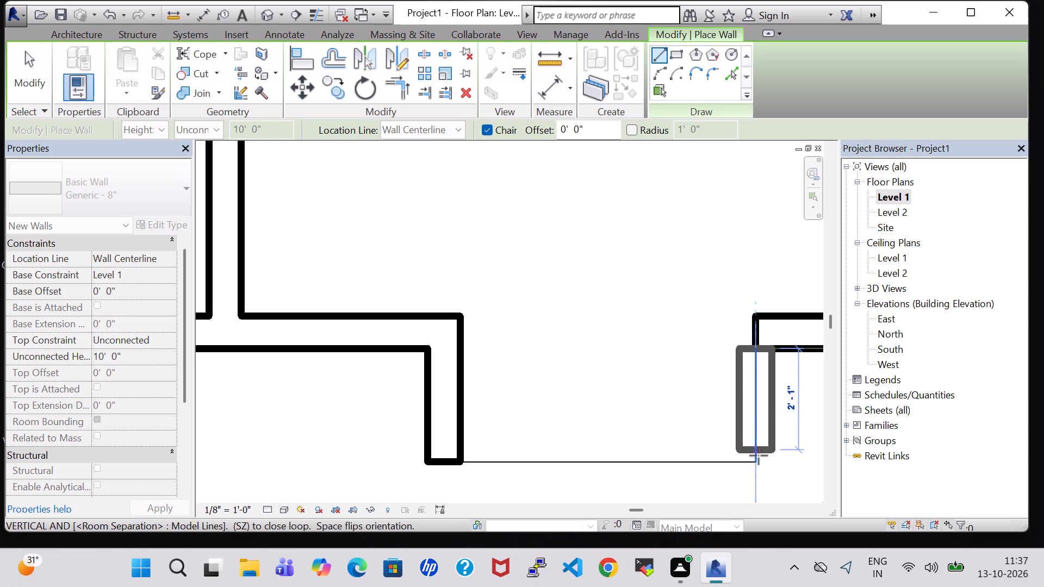
click(759, 459)
click(1009, 453)
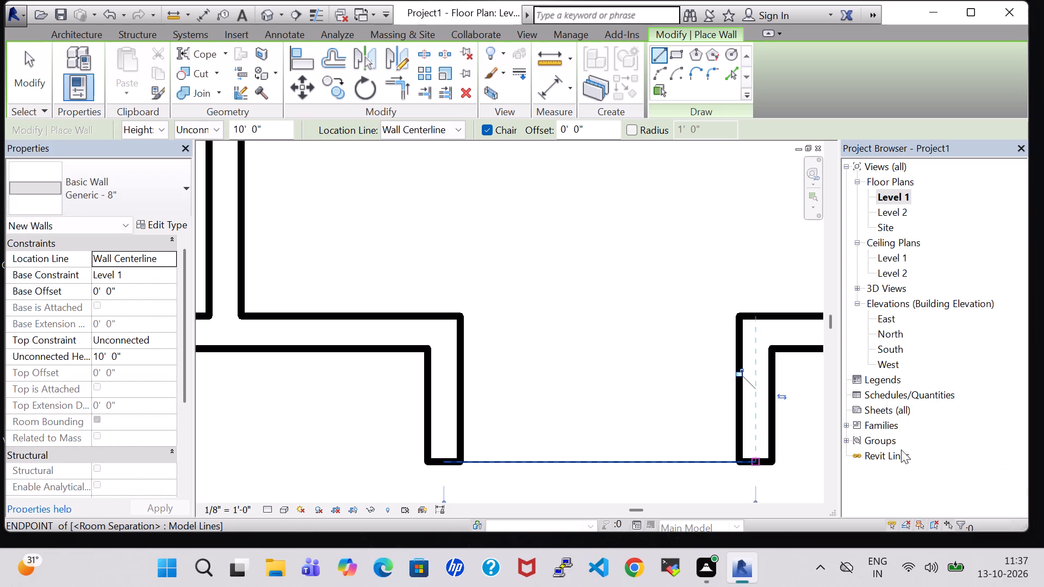
scroll(546, 434, down, 3)
key(Escape)
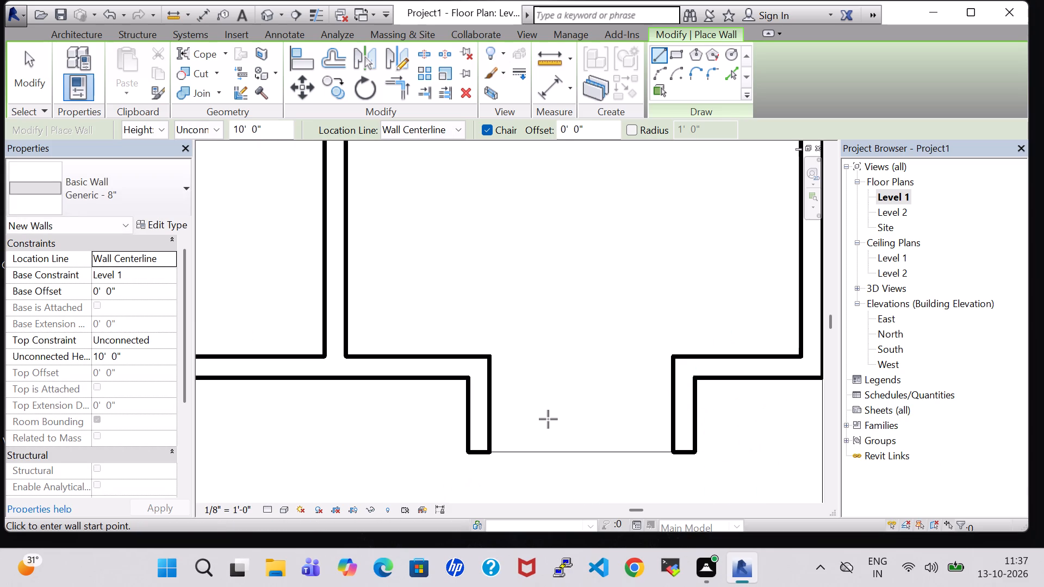
Open the 3D view and examine the two projecting walls at the southern opening from different angles.
click(273, 16)
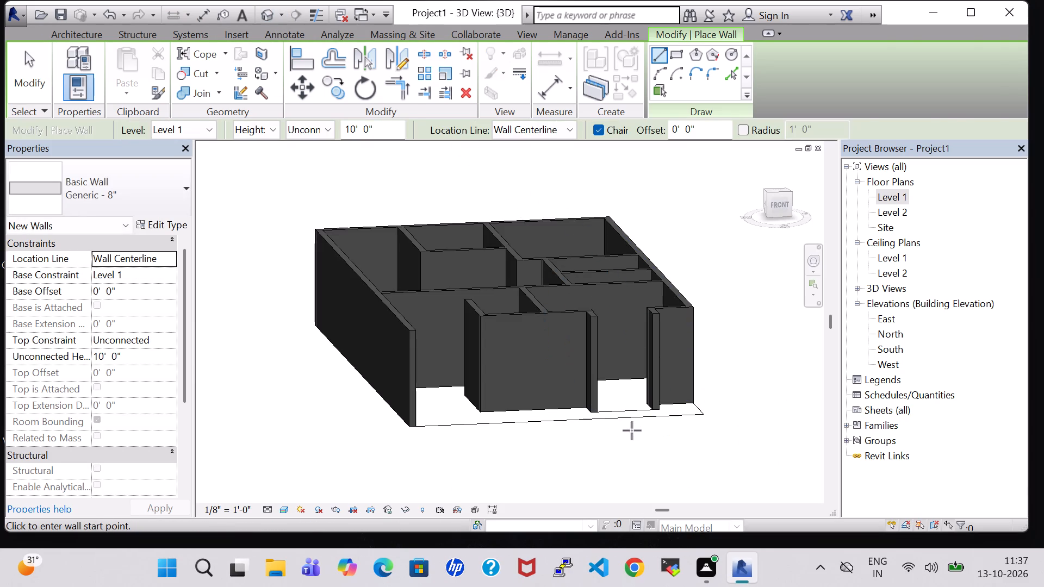
key(Escape)
click(628, 408)
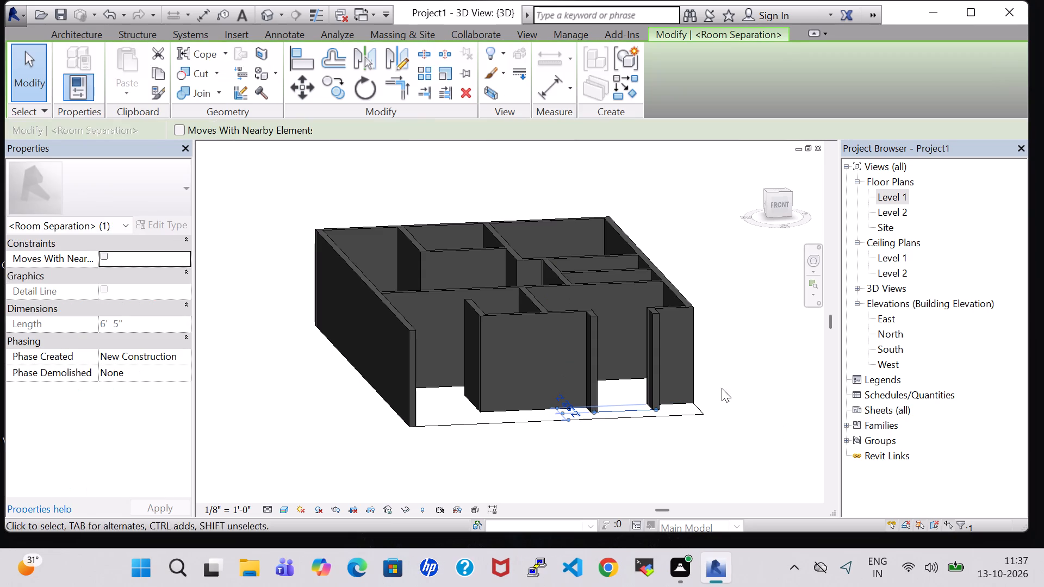
click(502, 320)
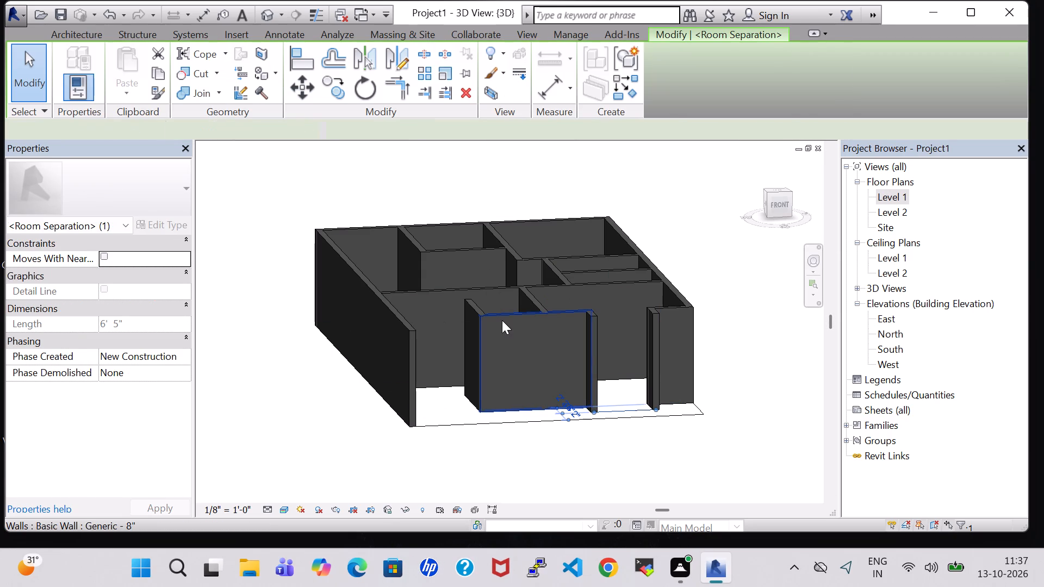
click(259, 221)
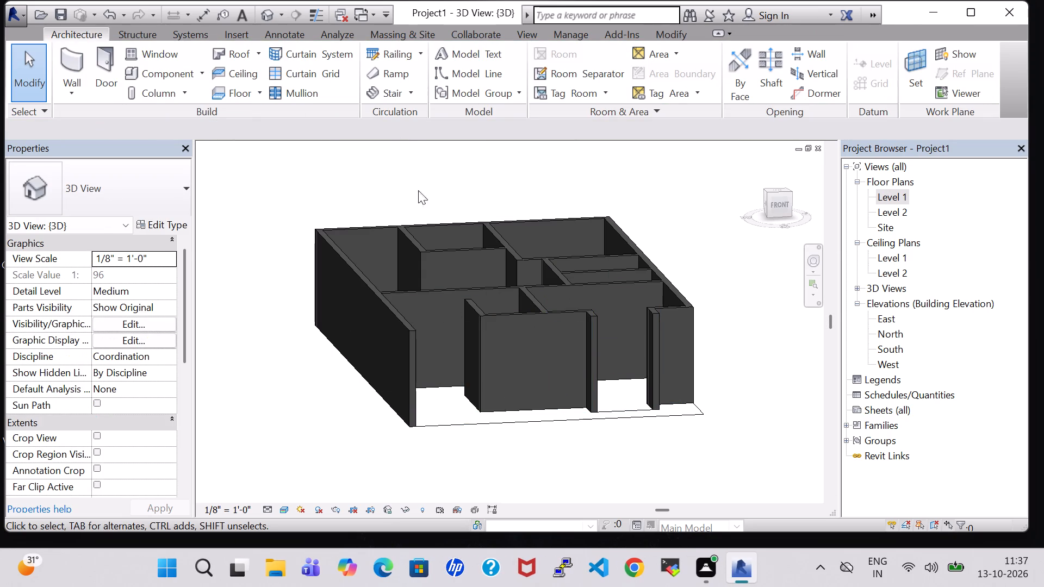
click(429, 222)
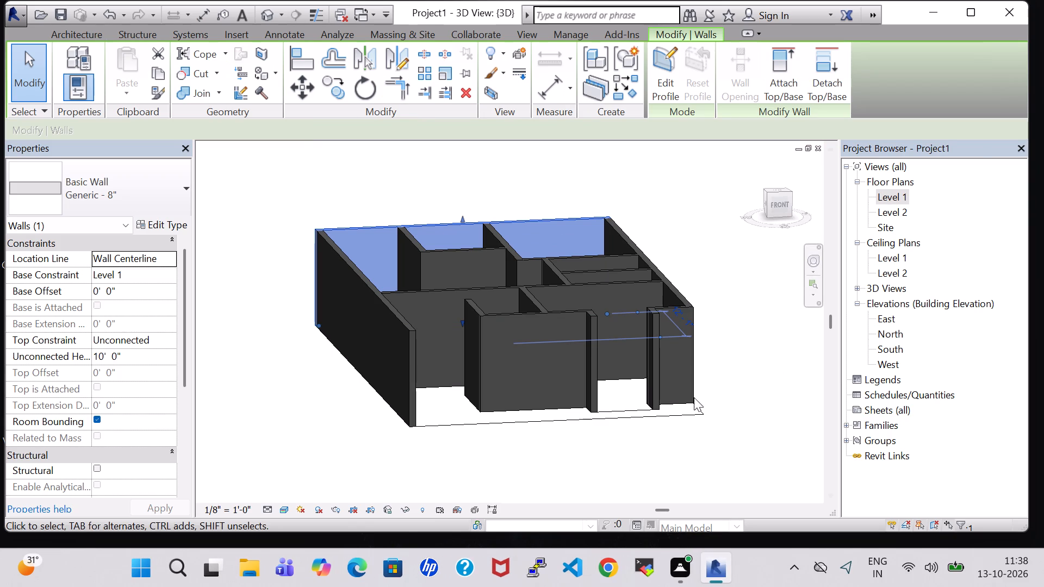
shift+middle_drag(501, 462, 592, 467)
middle_drag(614, 424, 405, 459)
On the Level 1 plan, create a 5'-9" Handrail - Rectangular railing between the south ends of the two projecting walls.
double_click(890, 199)
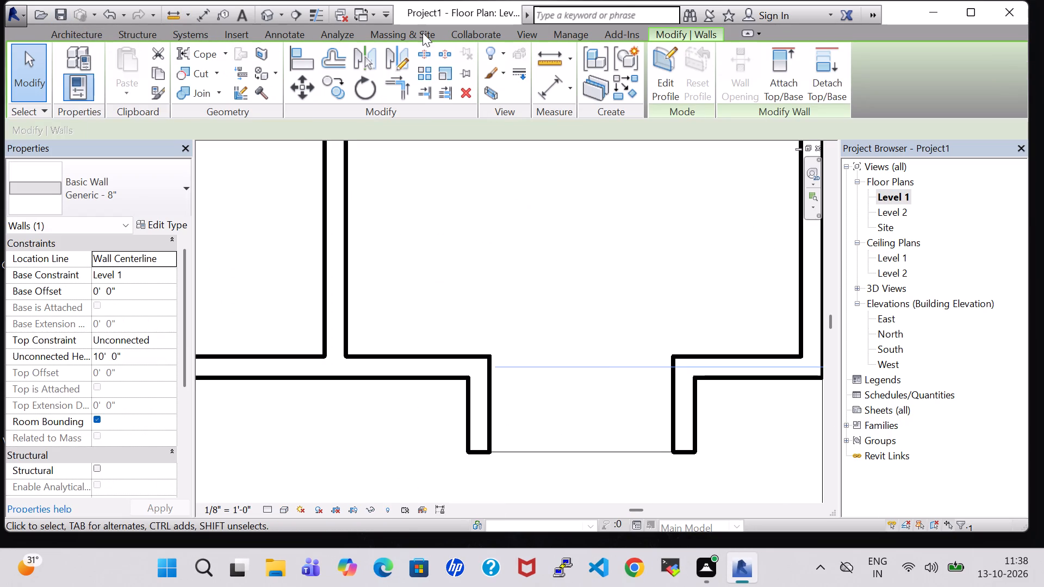
click(92, 39)
click(377, 54)
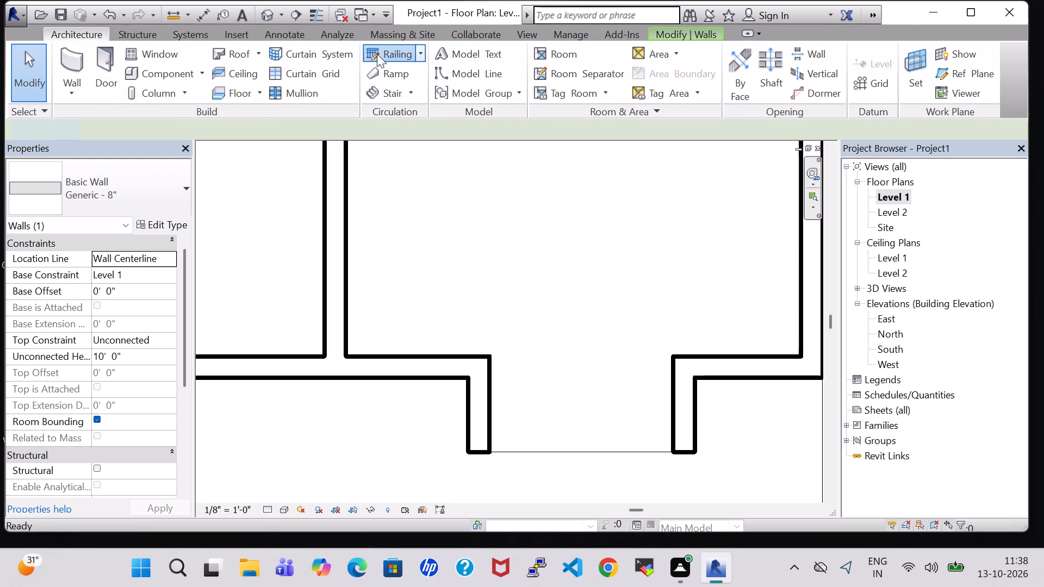
scroll(490, 458, up, 3)
click(491, 448)
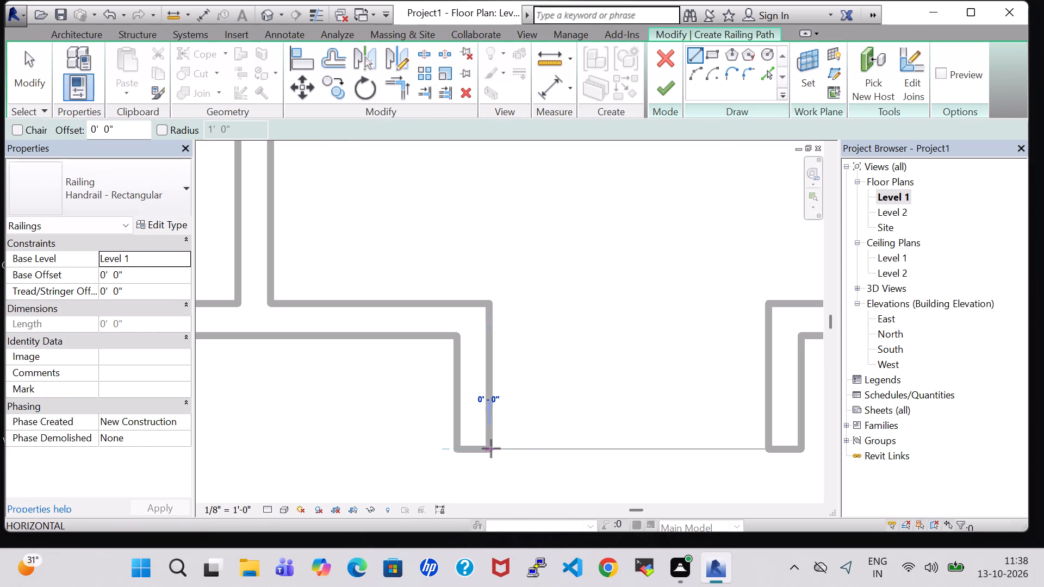
click(767, 452)
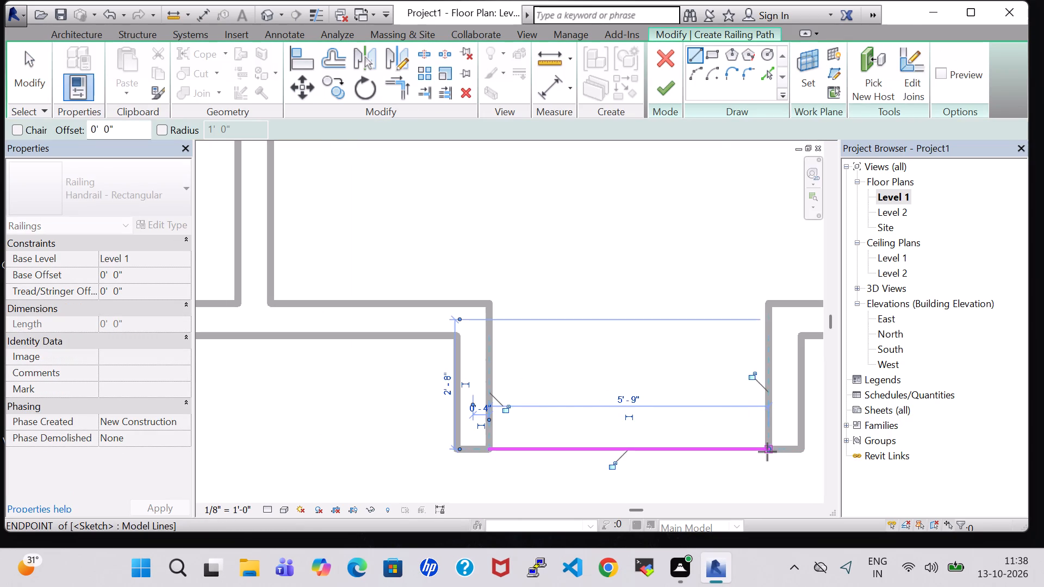
click(664, 84)
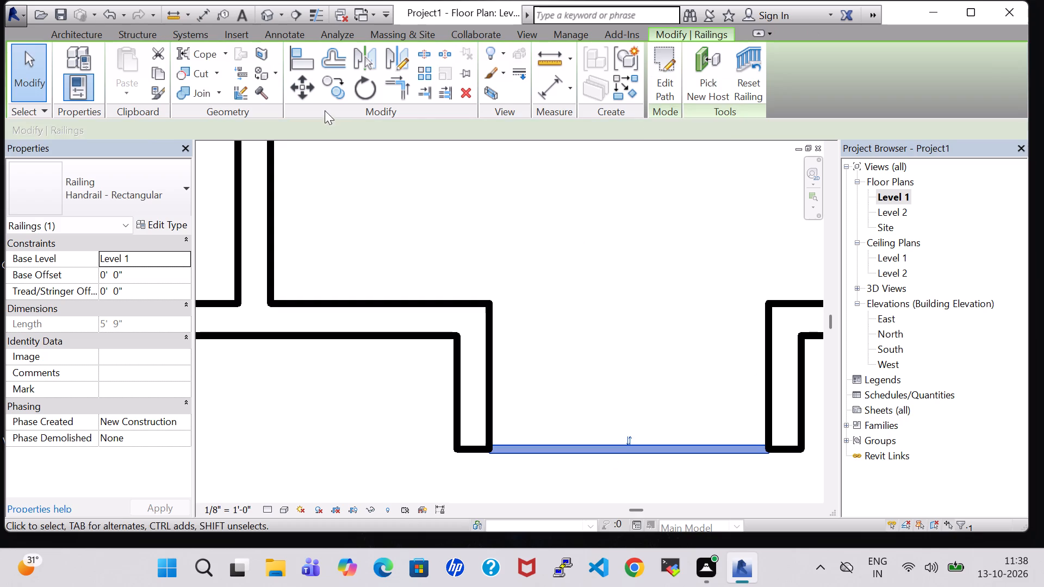
In the 3D view, change the railing between the projecting walls to type Glass Panel - Bottom Fill.
click(263, 8)
scroll(705, 432, up, 4)
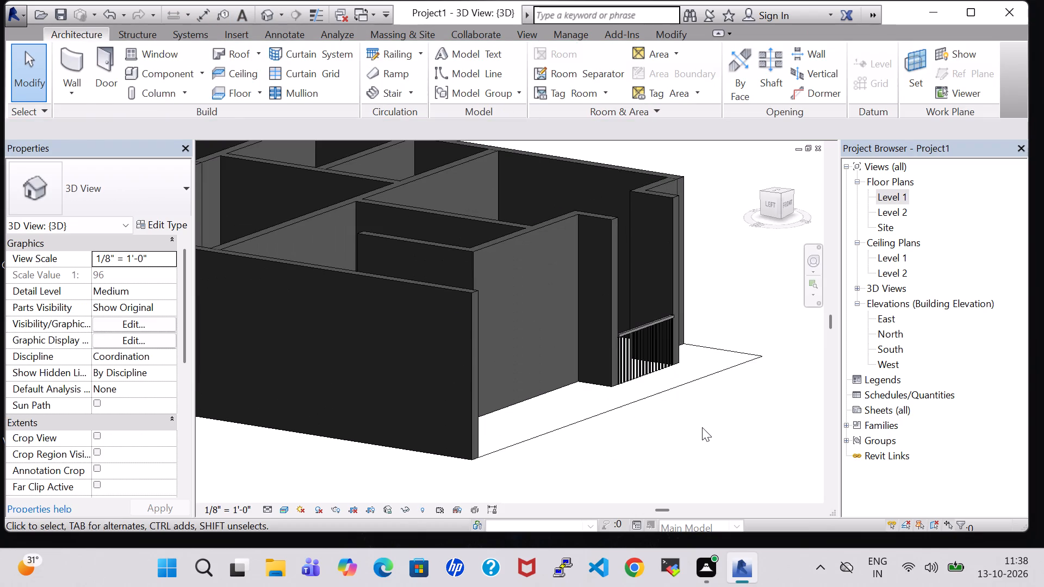
click(657, 340)
click(91, 172)
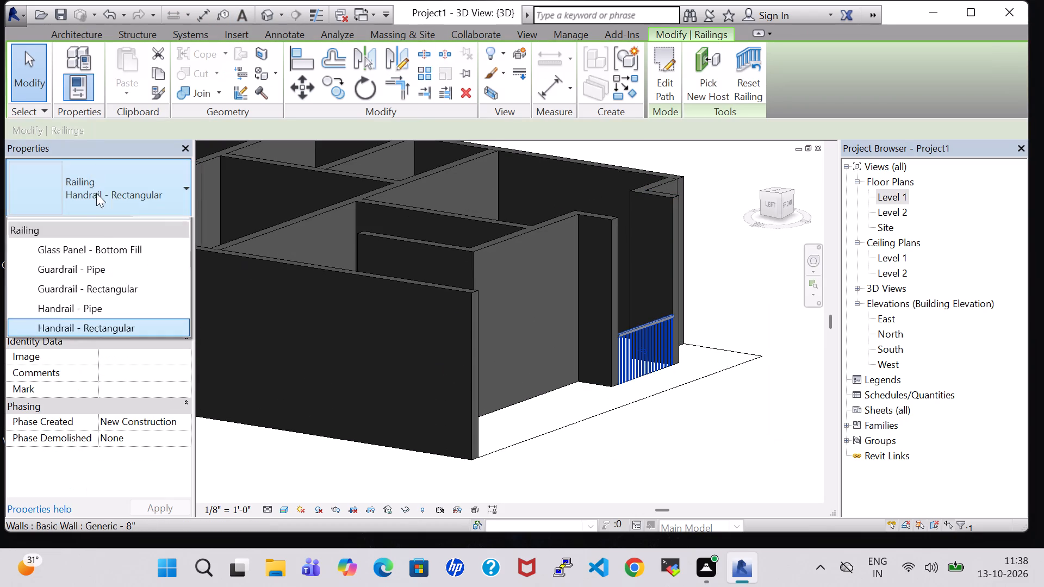
click(95, 266)
click(679, 405)
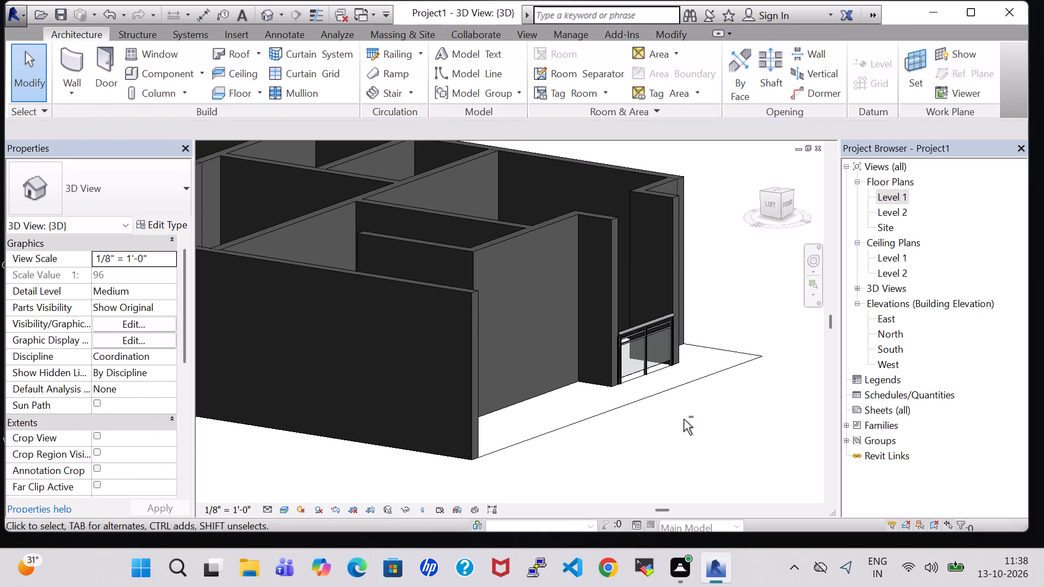
Examine the railing, the projecting walls and the house interior in 3D from the south and from above.
shift+middle_drag(683, 419, 588, 431)
middle_drag(397, 250, 738, 214)
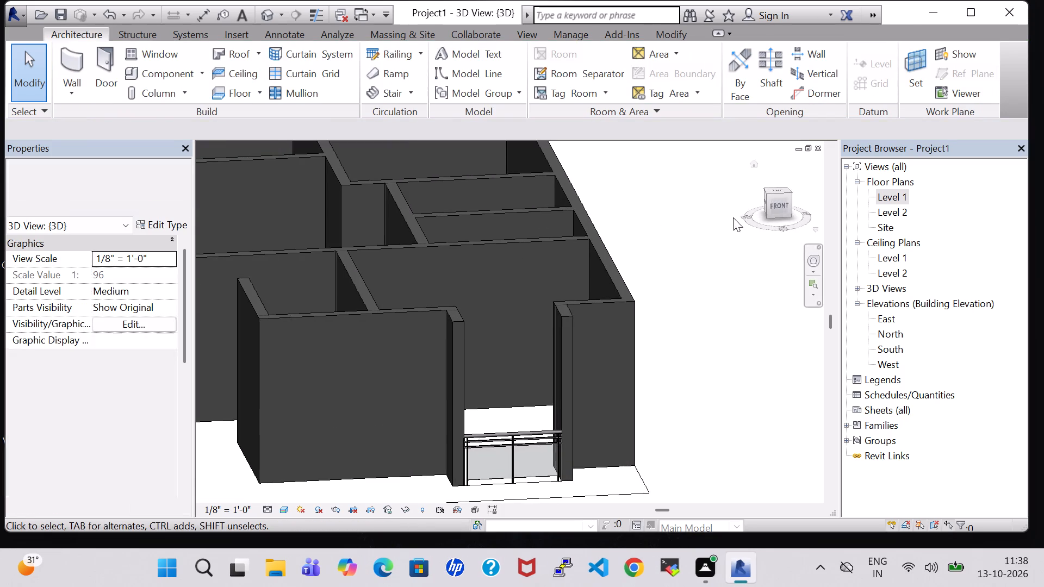
shift+middle_drag(680, 395, 663, 378)
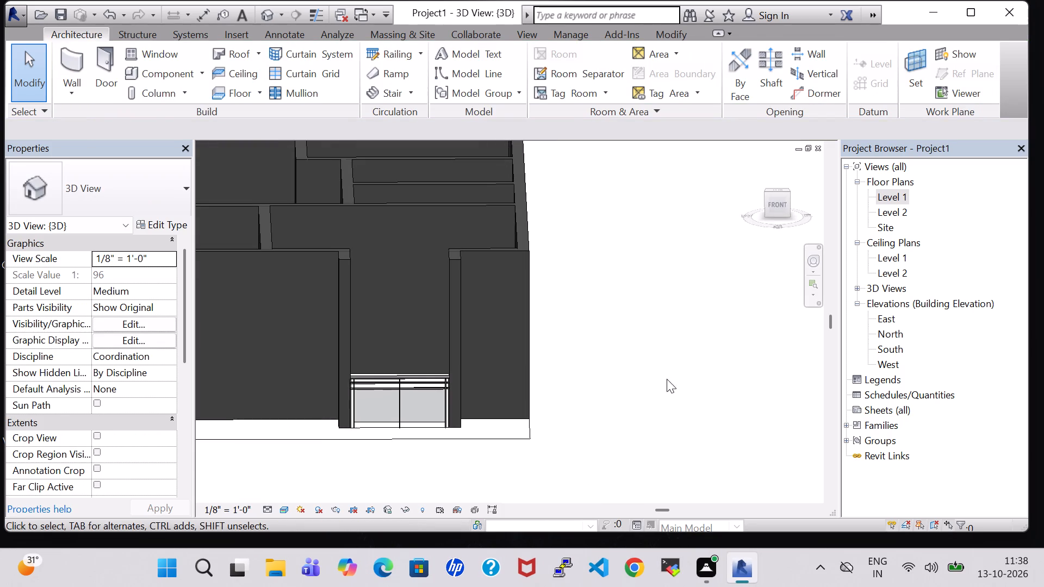
shift+middle_drag(637, 386, 691, 421)
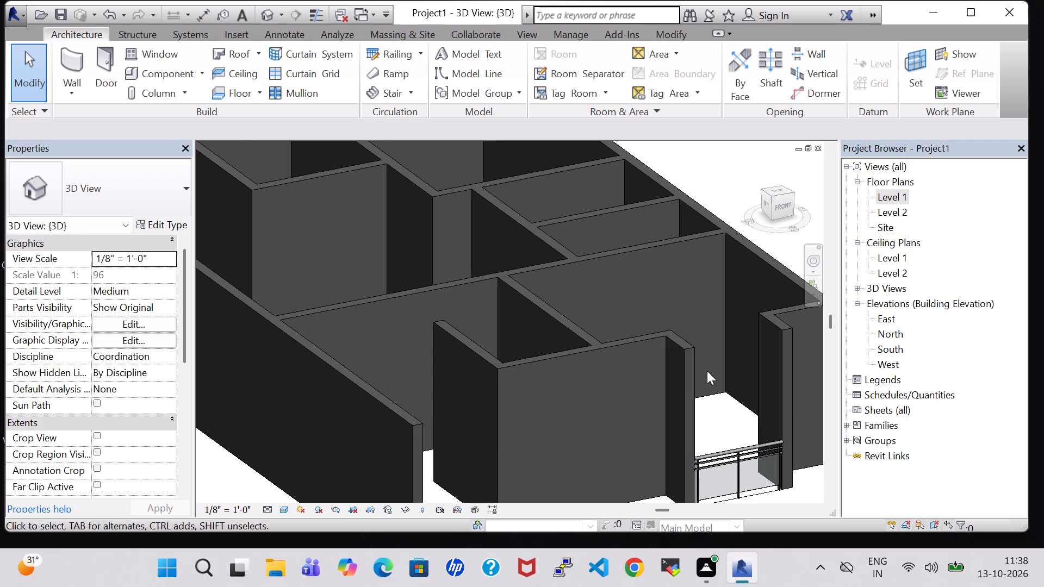
scroll(581, 323, down, 1)
shift+middle_drag(665, 386, 620, 390)
shift+scroll(665, 386, down, 1)
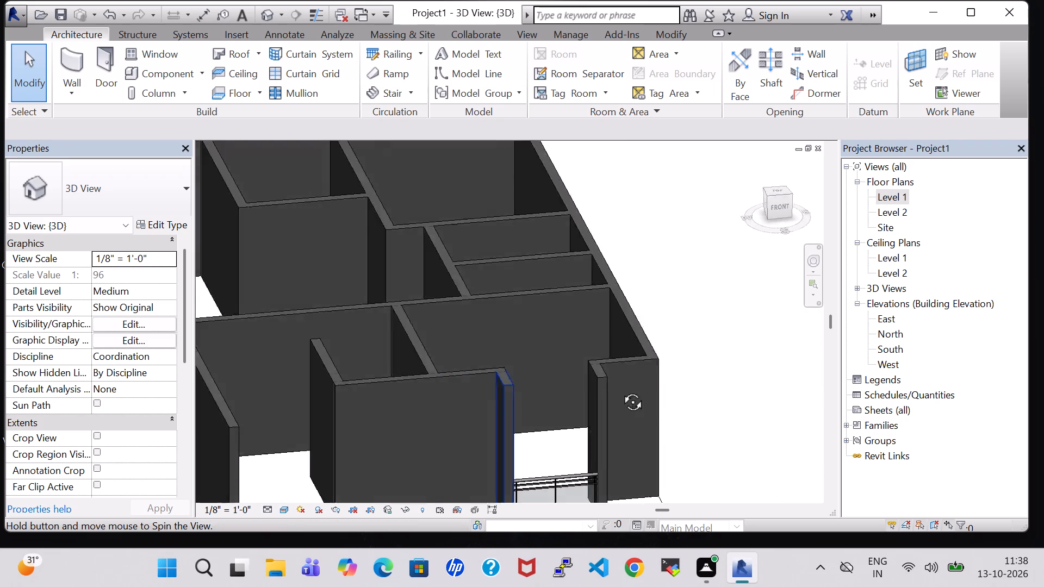
shift+middle_drag(620, 390, 624, 328)
middle_drag(645, 254, 704, 400)
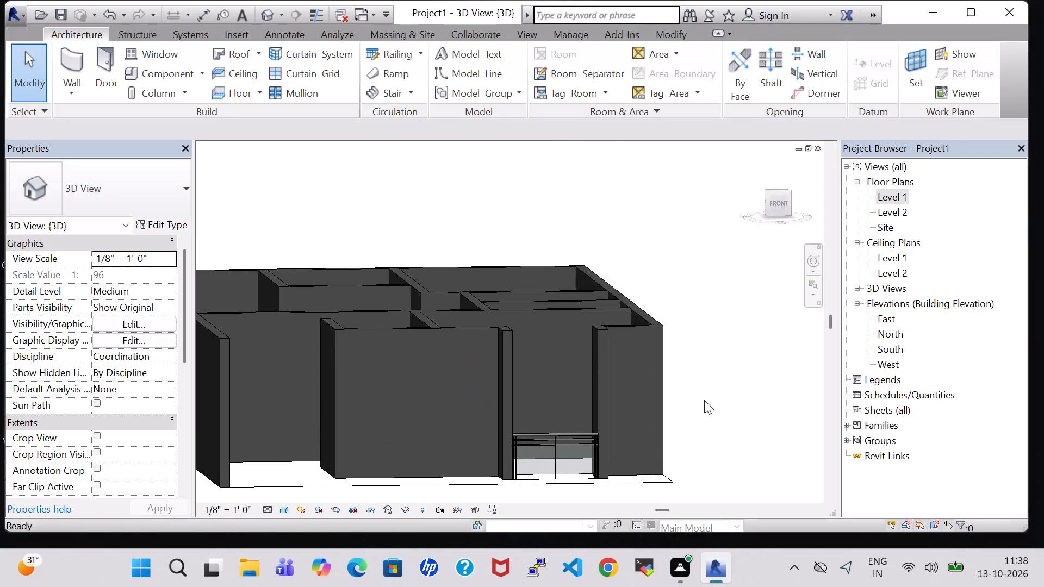
In the 3D view, create a 5'-4" Handrail - Rectangular railing from the house's southeast wall corner south to the room separation line.
shift+middle_drag(704, 400, 692, 404)
middle_drag(679, 394, 749, 334)
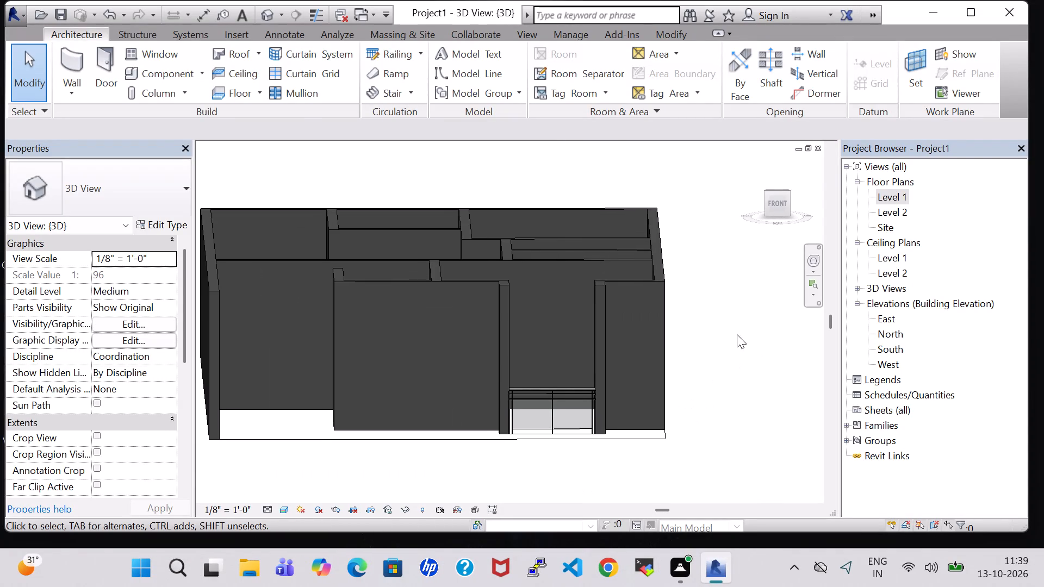
middle_drag(734, 340, 754, 348)
shift+middle_drag(747, 348, 732, 369)
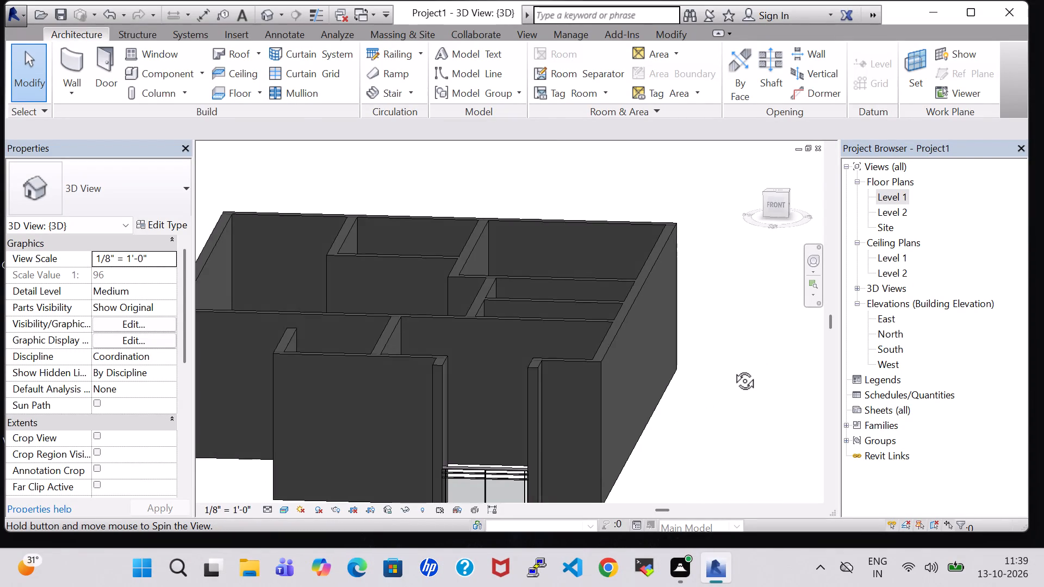
shift+middle_drag(732, 369, 744, 354)
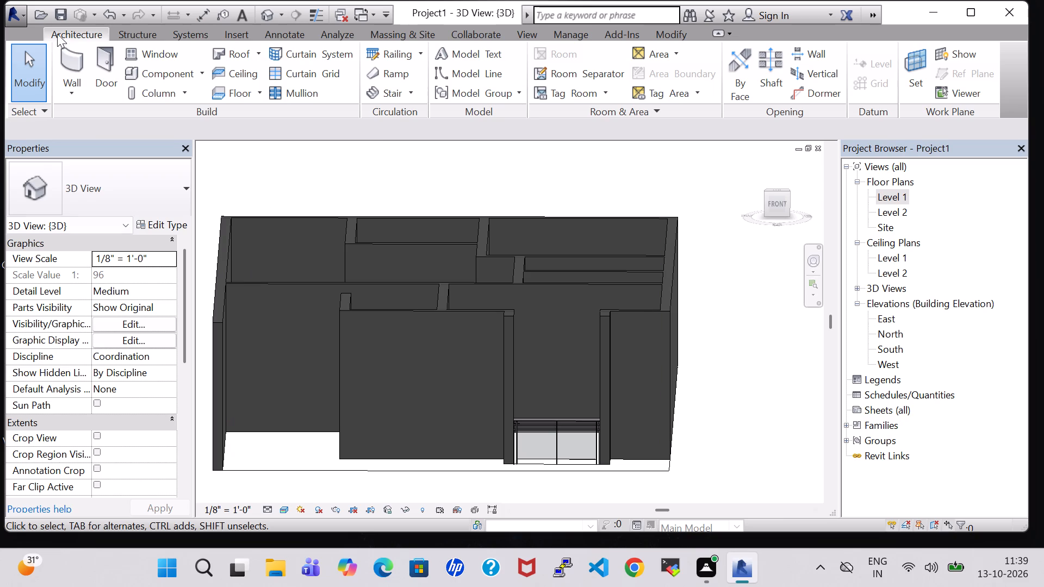
click(404, 48)
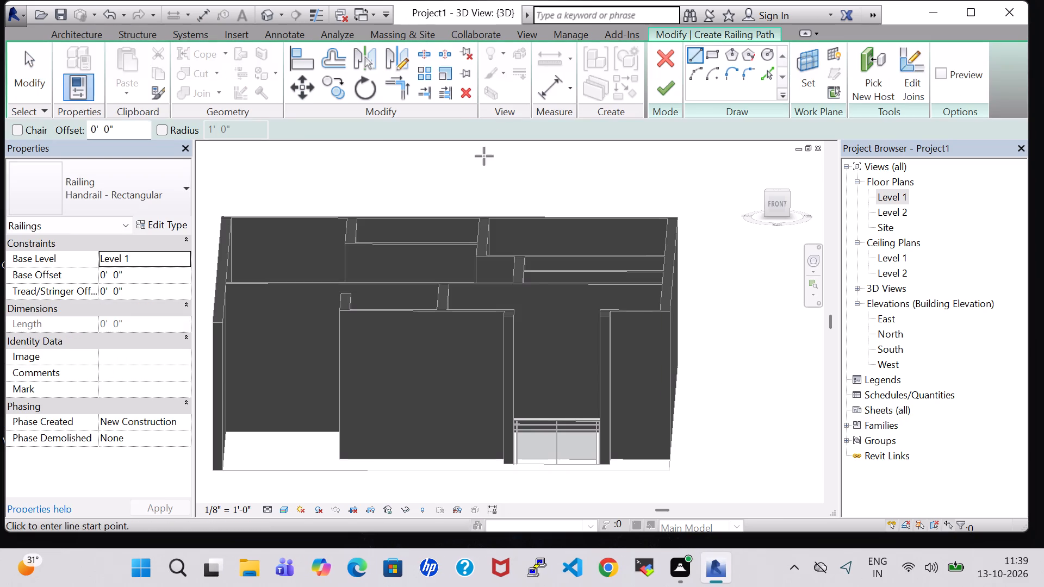
scroll(692, 457, up, 9)
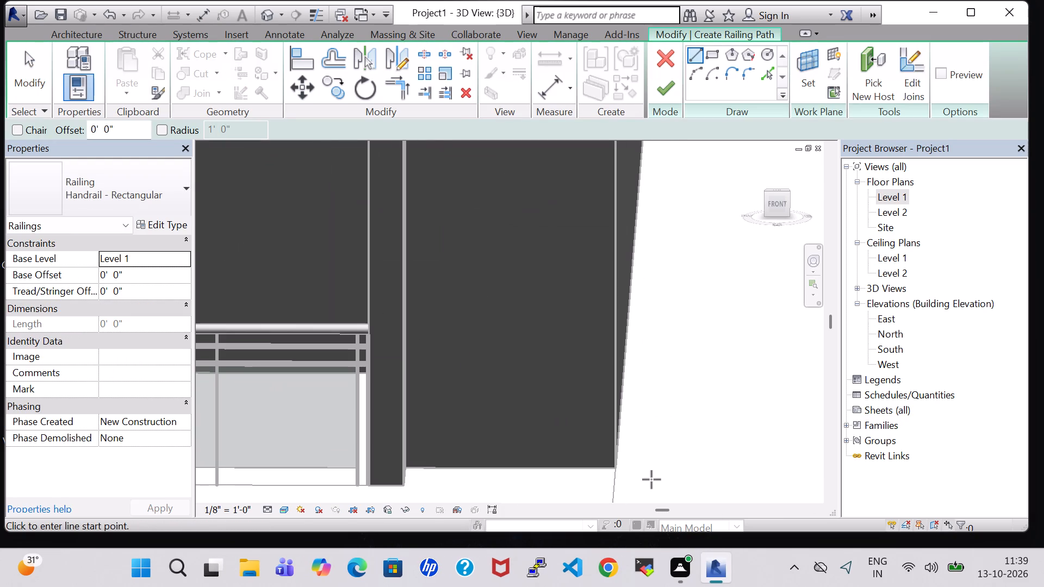
click(614, 469)
middle_drag(650, 479, 663, 366)
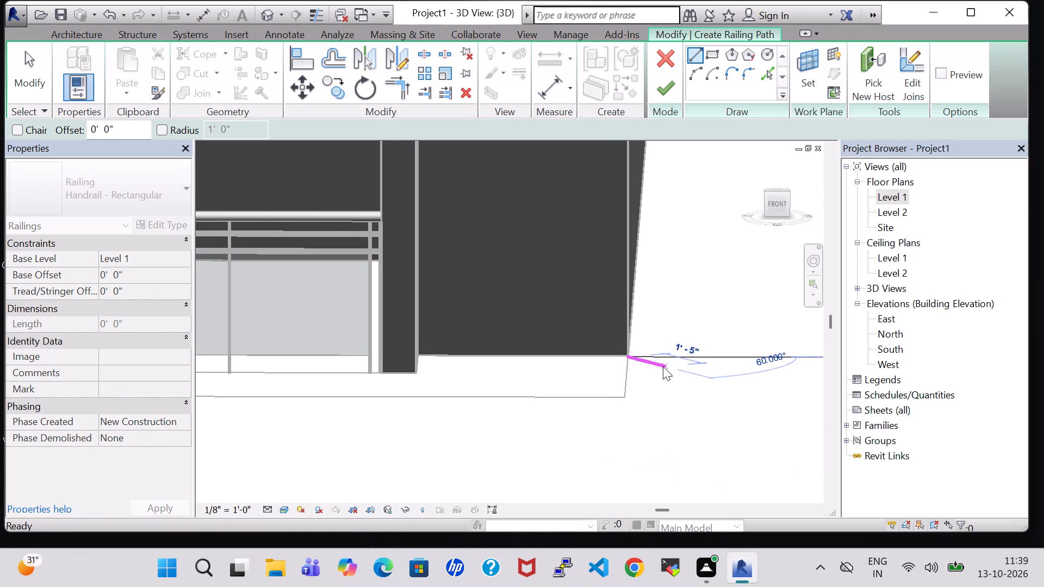
click(624, 397)
middle_drag(320, 396, 656, 404)
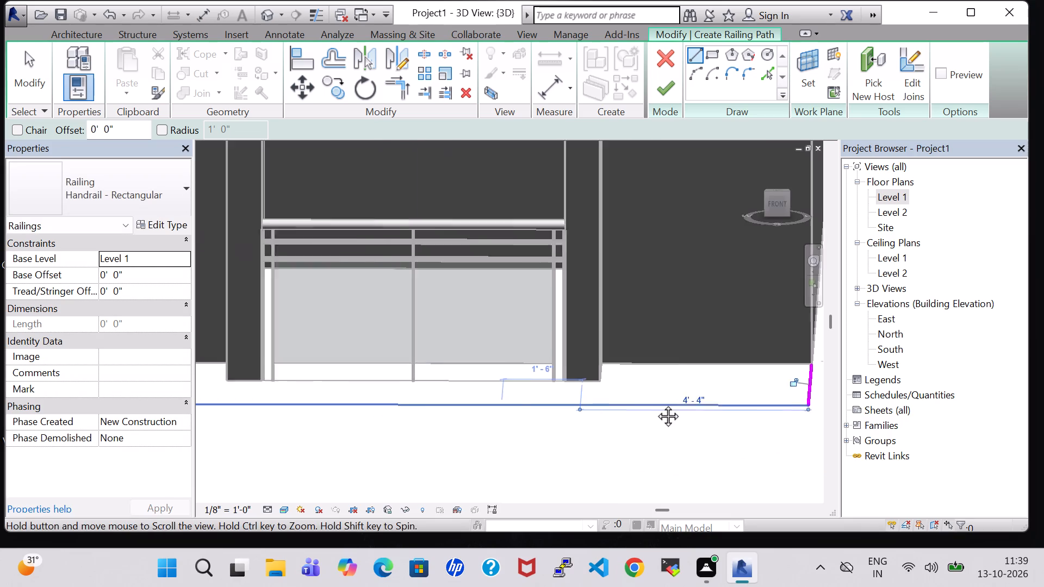
middle_drag(656, 404, 682, 404)
middle_drag(776, 393, 509, 443)
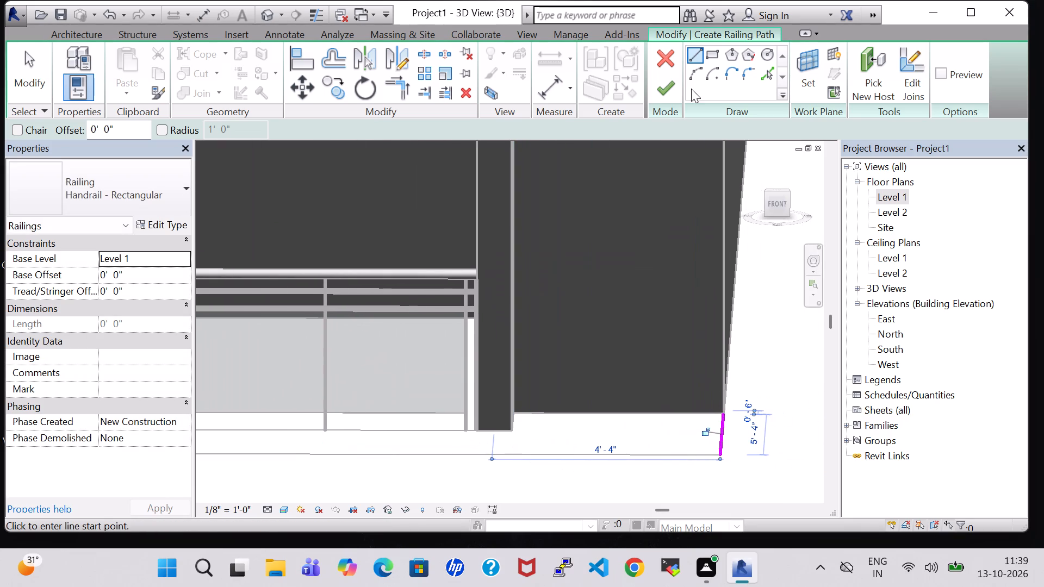
click(664, 91)
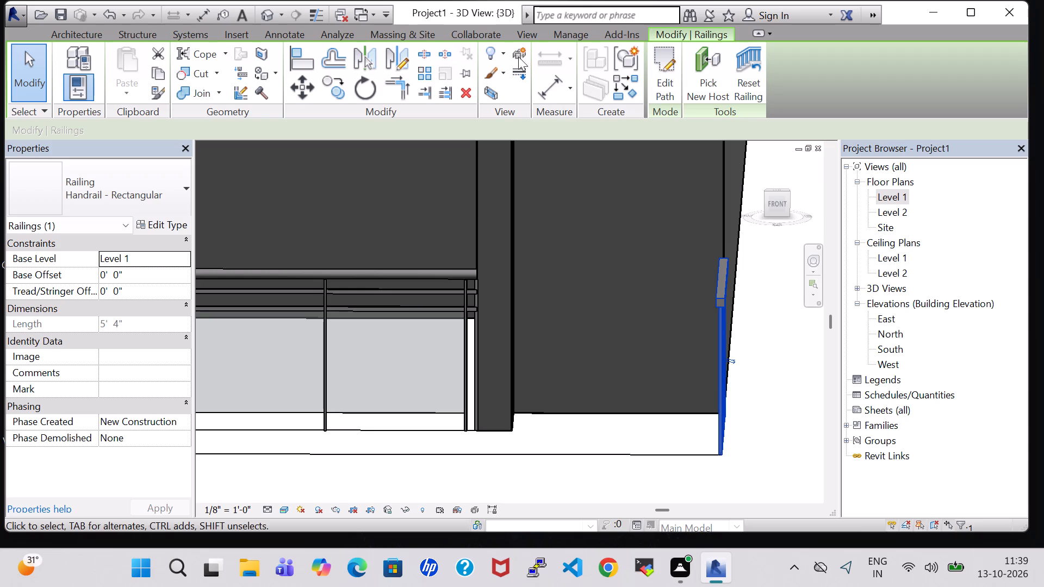
Create a 9'-11" Handrail - Rectangular railing running west from the south end of the southeast corner railing, along the separation line.
click(70, 33)
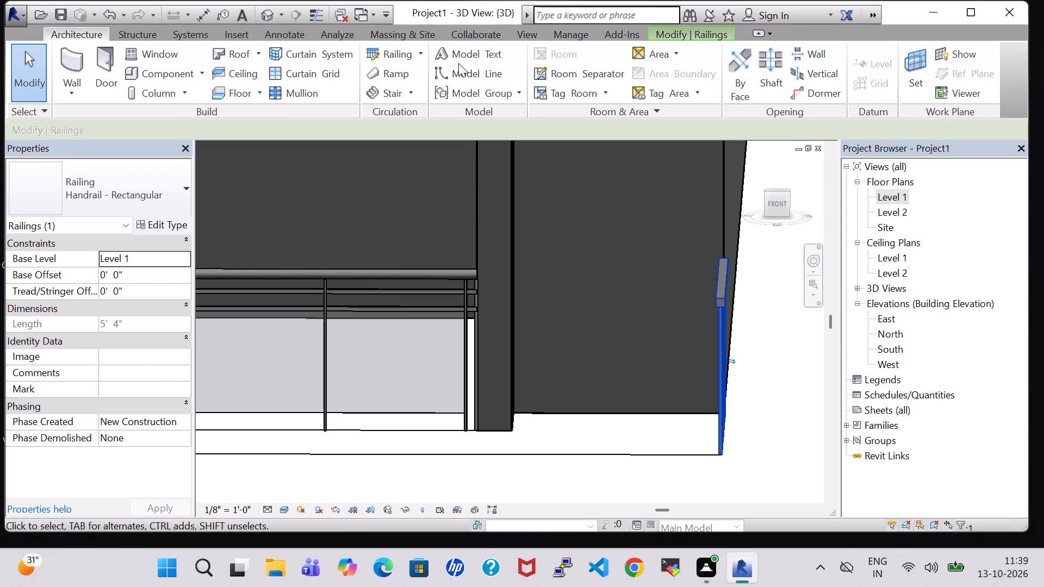
click(394, 51)
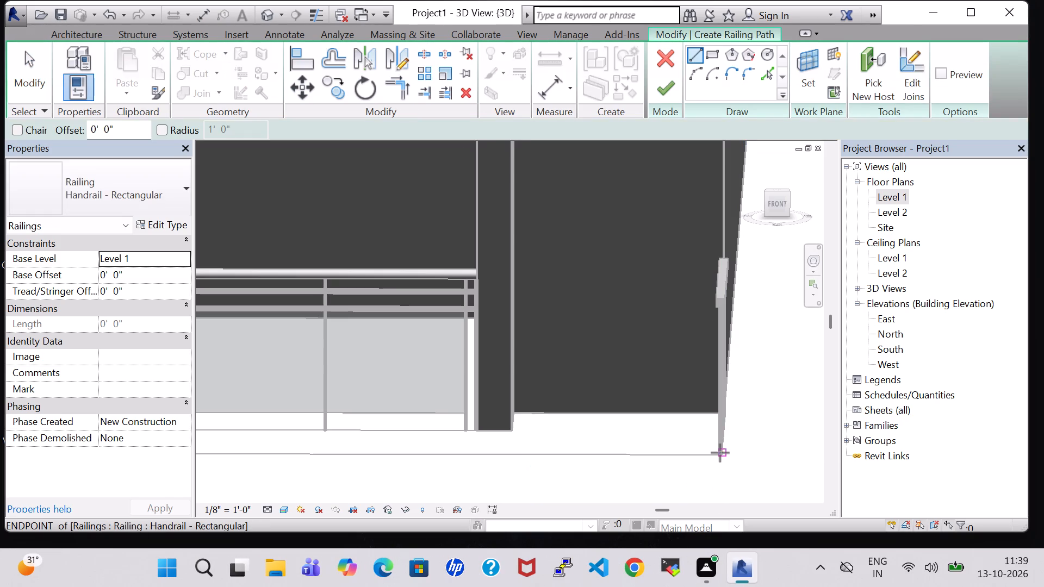
click(720, 453)
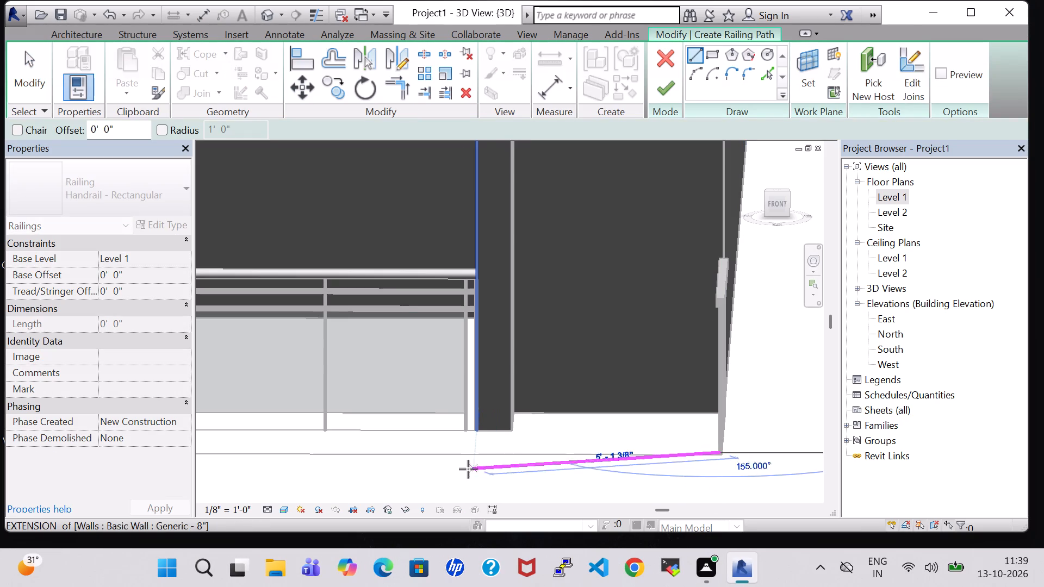
middle_drag(467, 452, 684, 452)
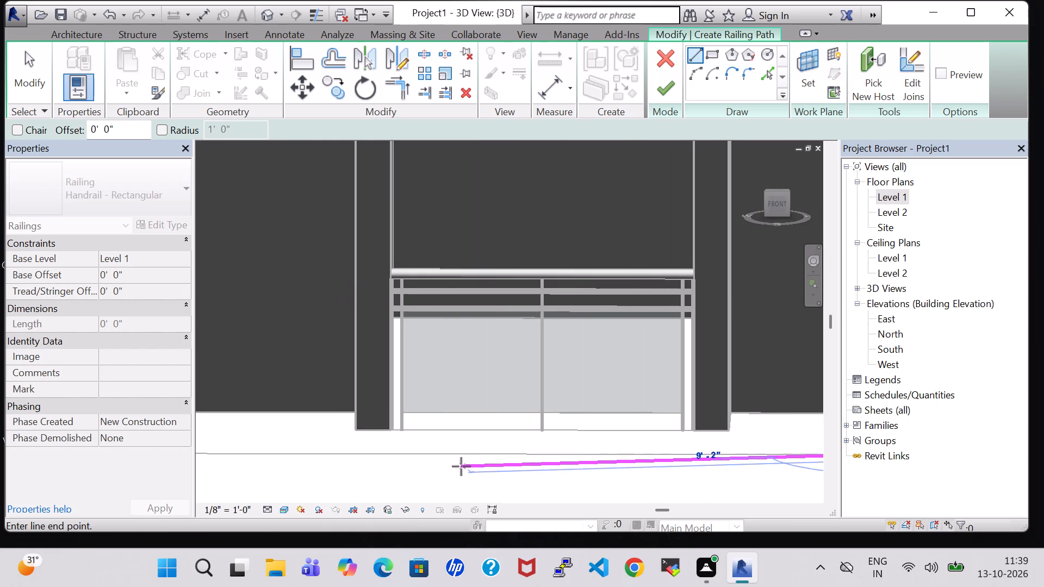
scroll(431, 459, down, 6)
middle_drag(431, 453, 745, 431)
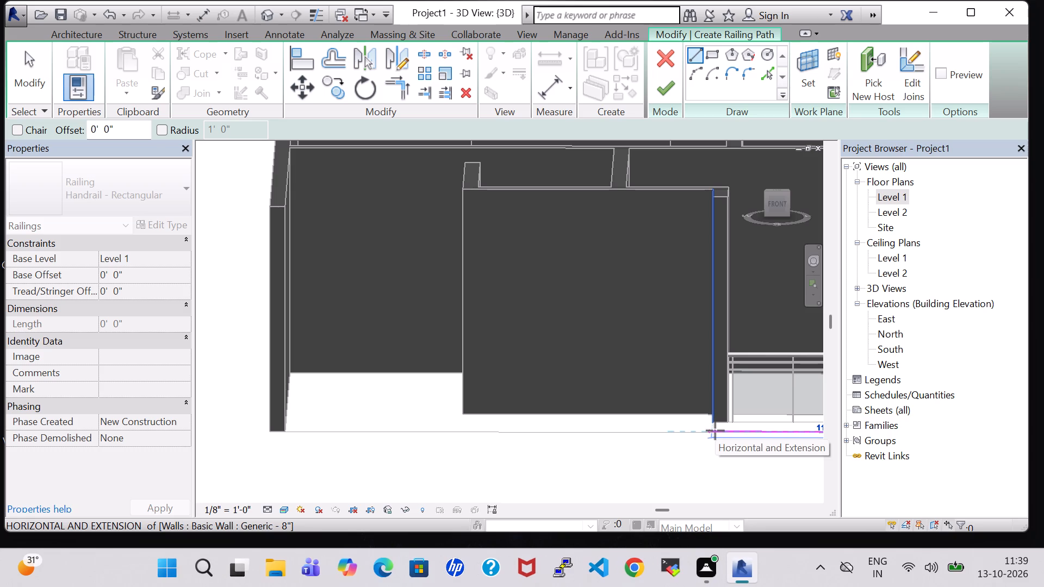
middle_drag(737, 432, 619, 433)
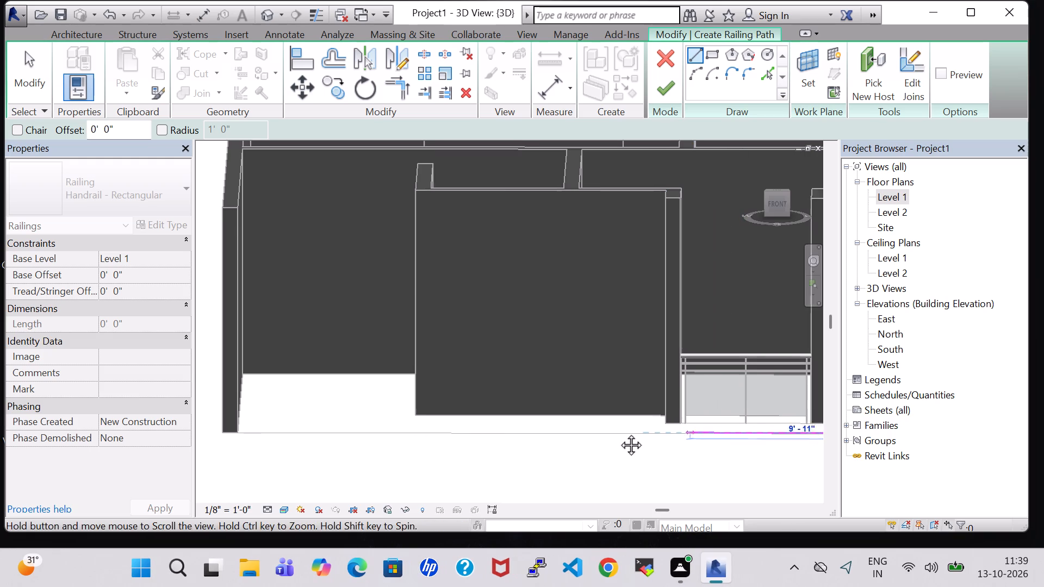
middle_drag(619, 433, 614, 433)
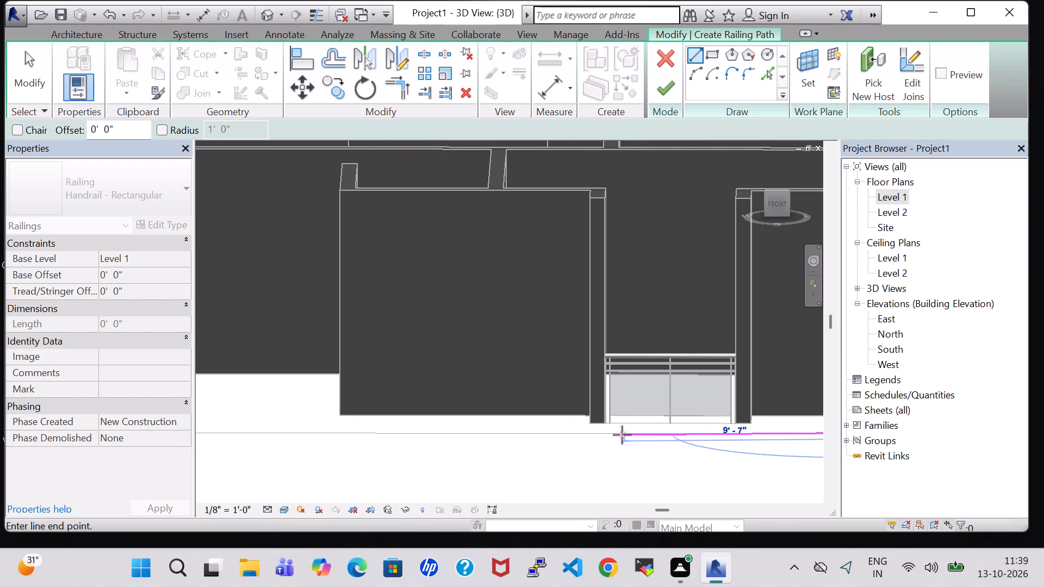
click(614, 433)
click(668, 92)
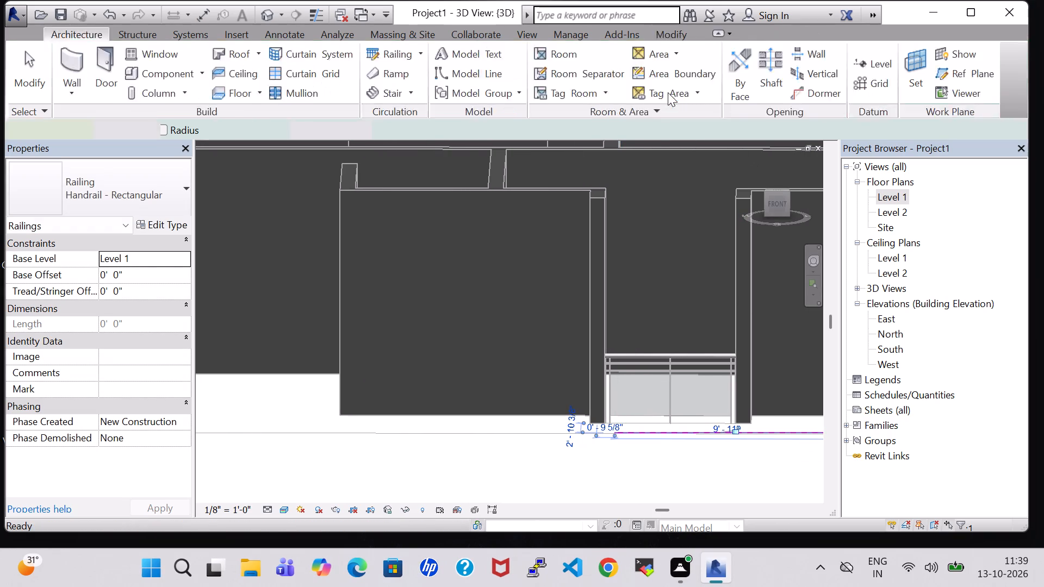
click(676, 377)
click(668, 455)
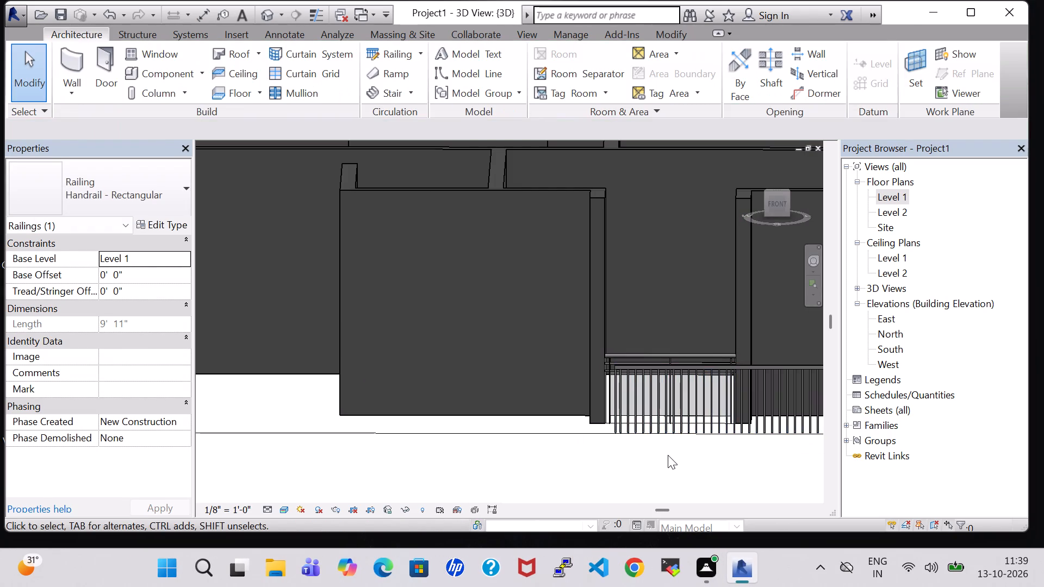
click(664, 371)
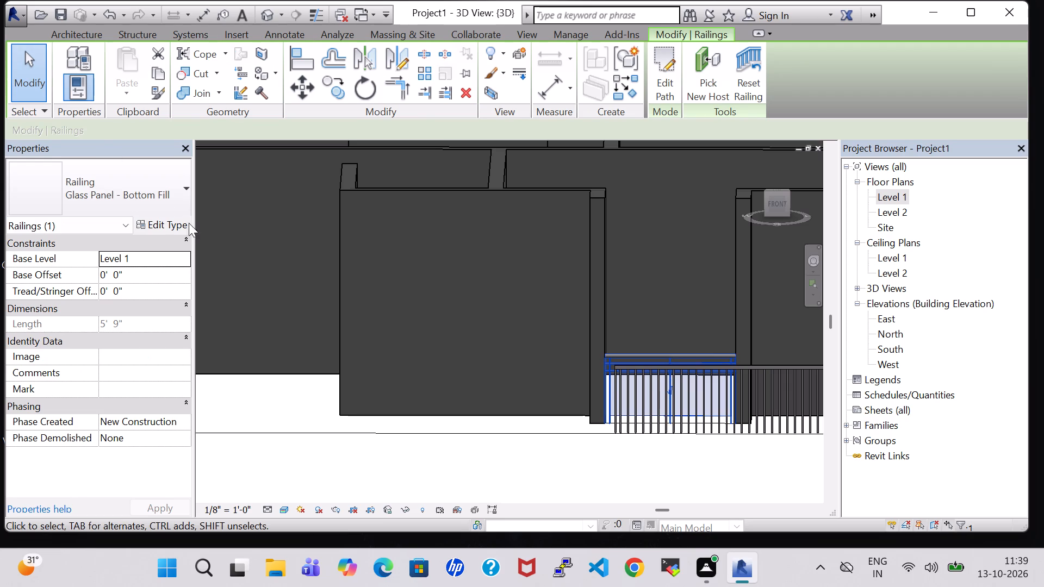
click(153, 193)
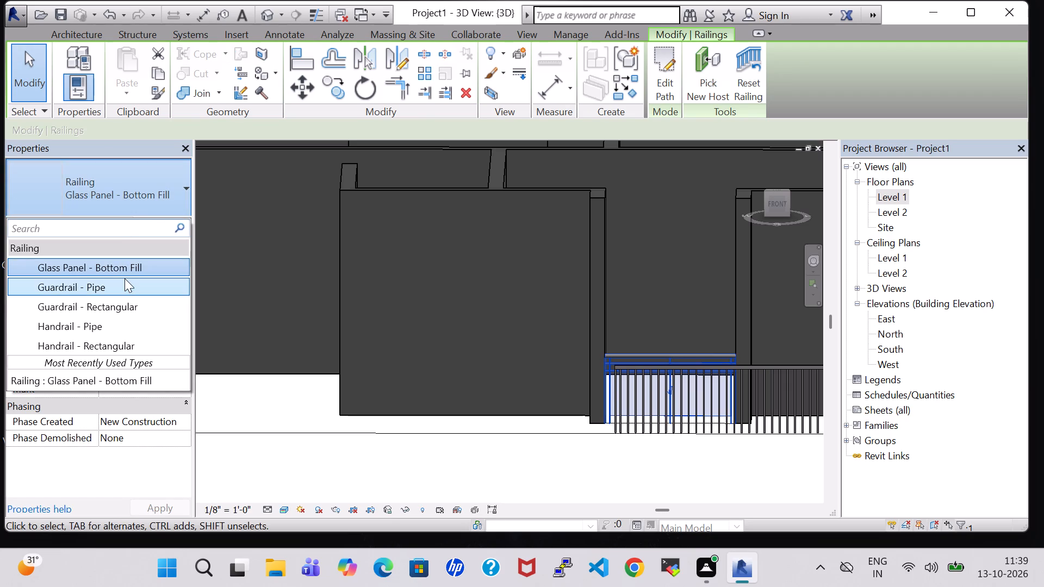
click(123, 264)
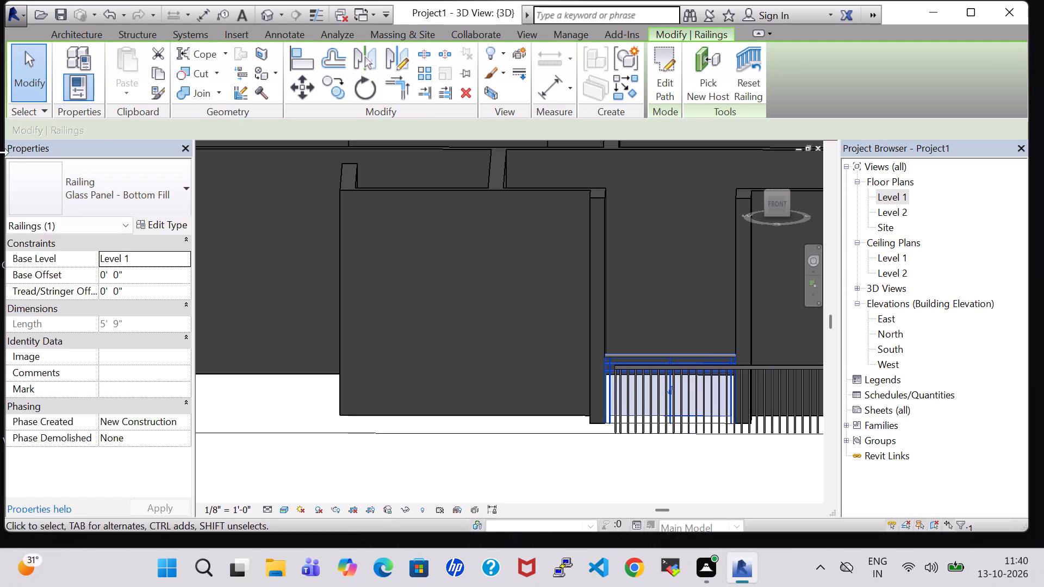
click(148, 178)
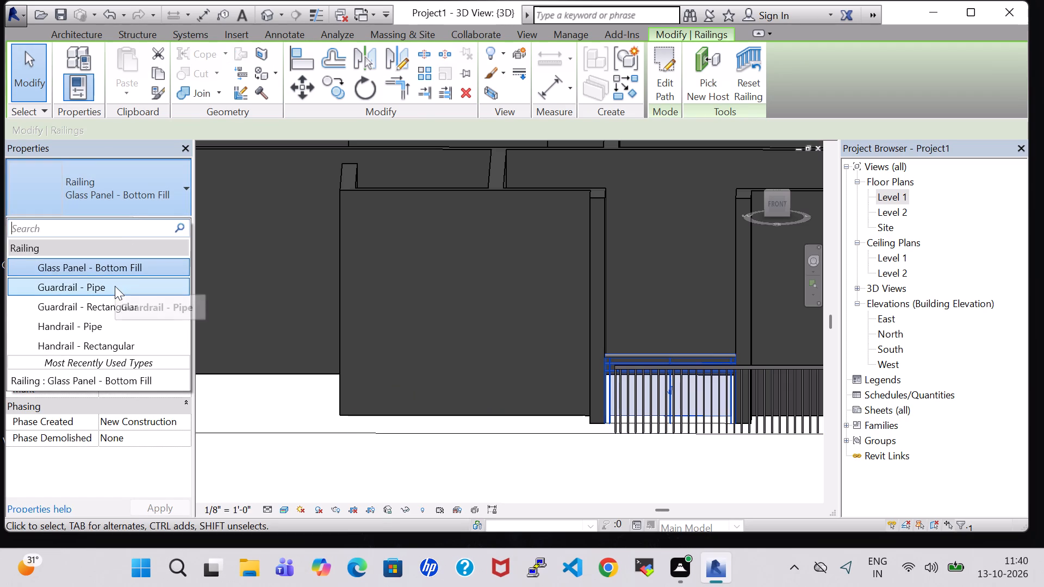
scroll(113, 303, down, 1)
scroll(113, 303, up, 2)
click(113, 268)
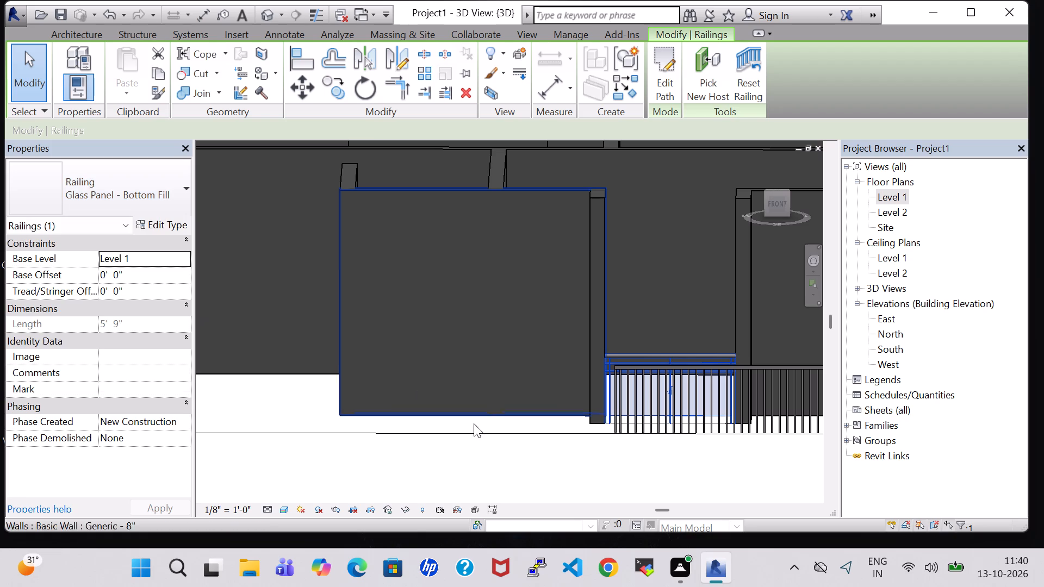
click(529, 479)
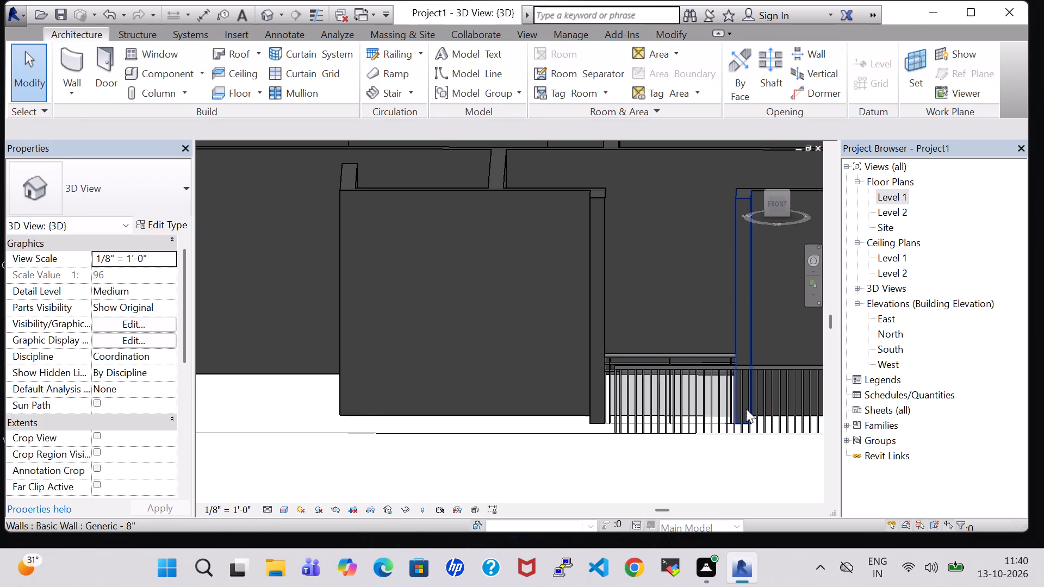
Change both new railings, the 9'-11" southern one and the 5'-4" eastern one, to type Glass Panel - Bottom Fill.
click(760, 390)
click(114, 170)
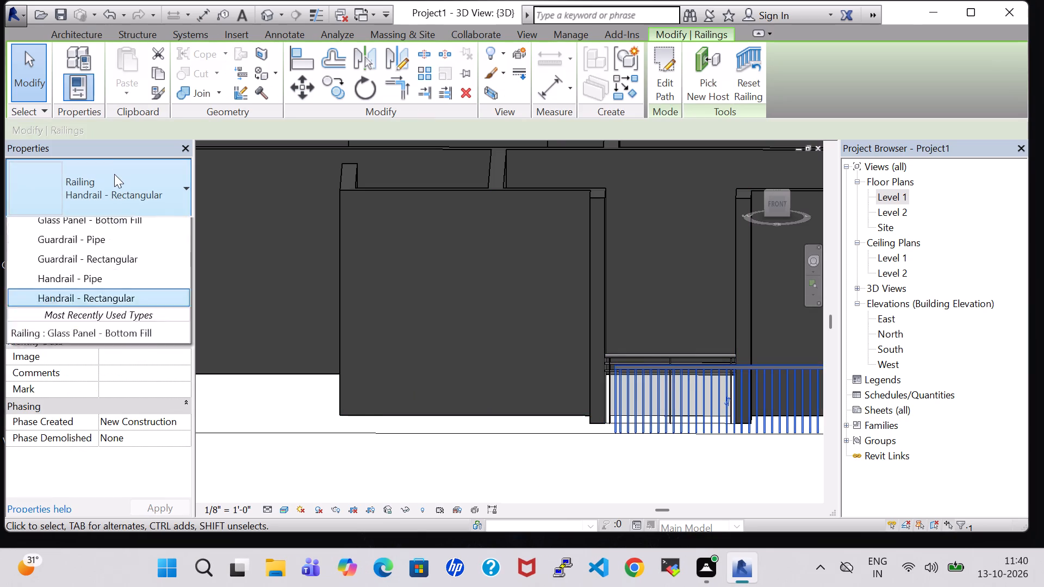
click(112, 262)
scroll(320, 357, down, 5)
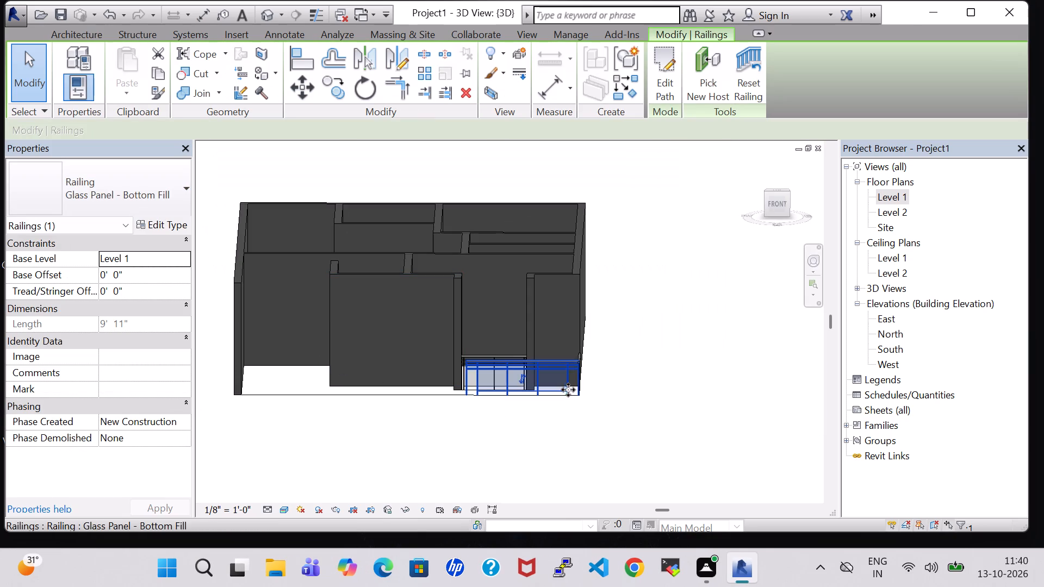
shift+middle_drag(719, 280, 623, 347)
shift+middle_click(623, 347)
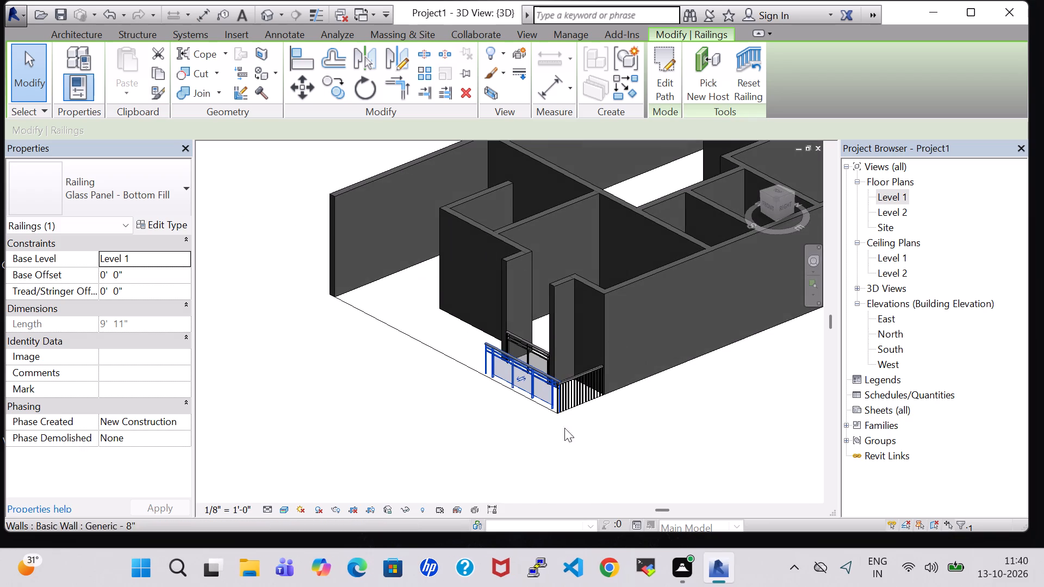
click(585, 388)
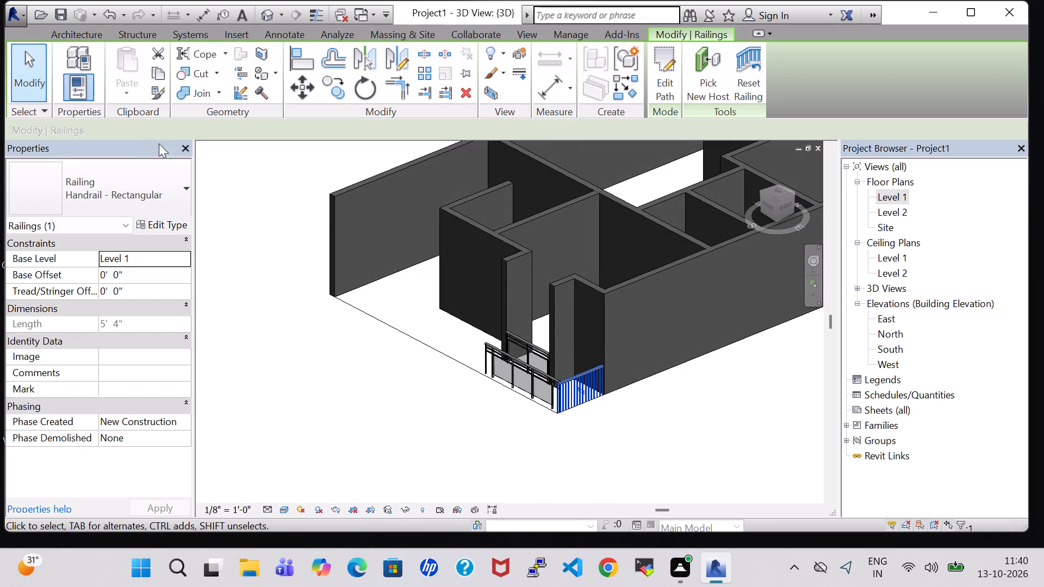
click(162, 196)
click(113, 271)
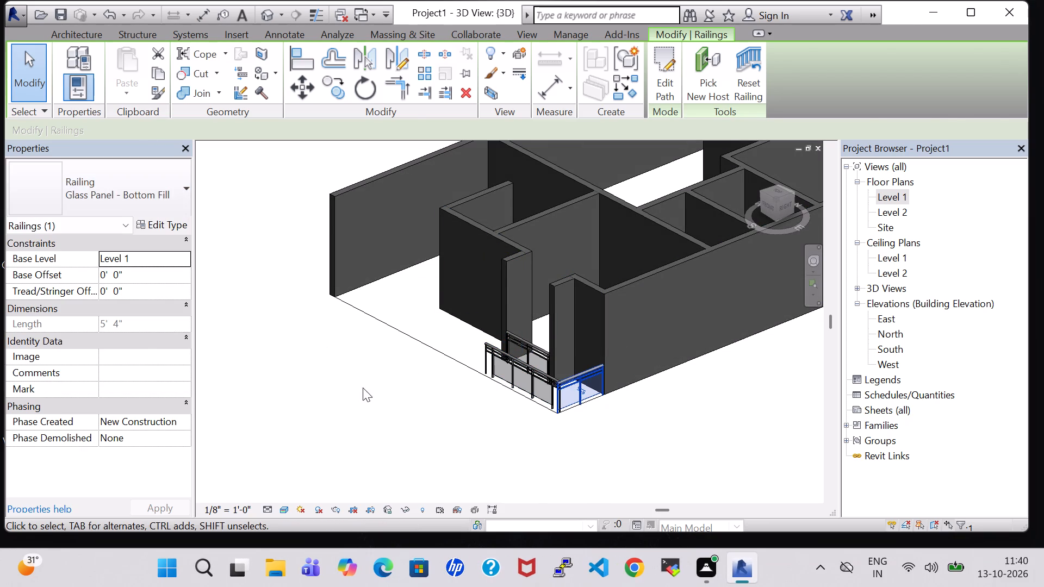
click(370, 392)
Examine the southern railings in 3D, and open the Level 1 floor plan to inspect their layout around the southeast corner.
shift+middle_drag(407, 436, 489, 460)
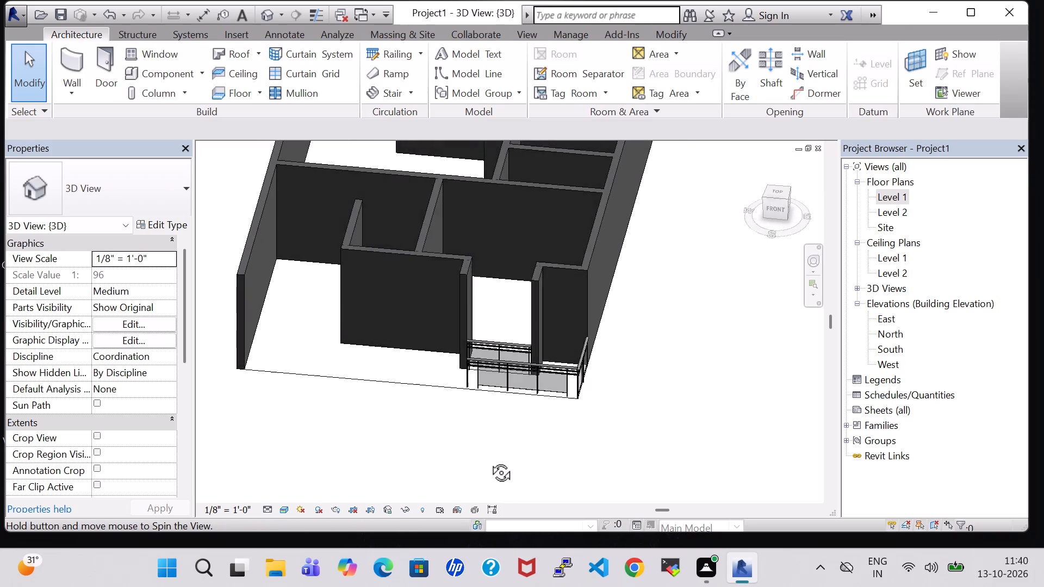
shift+middle_drag(489, 460, 489, 485)
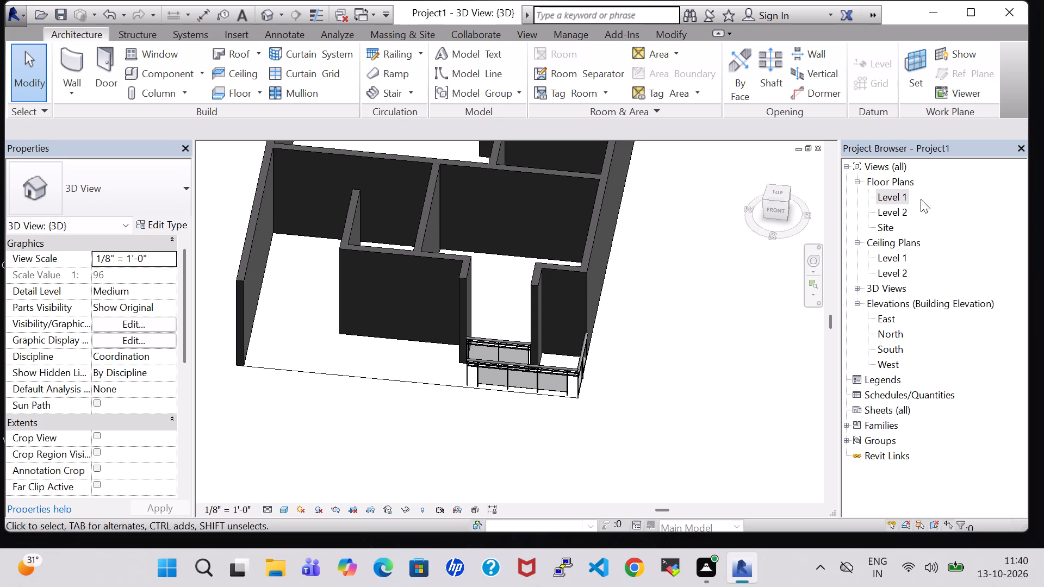
click(894, 196)
click(894, 196)
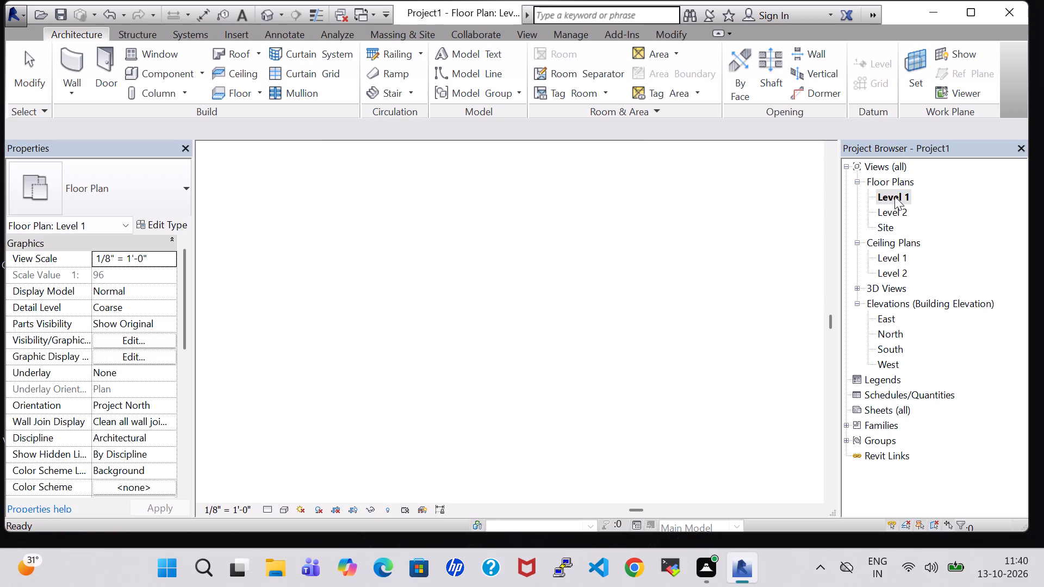
scroll(604, 358, down, 2)
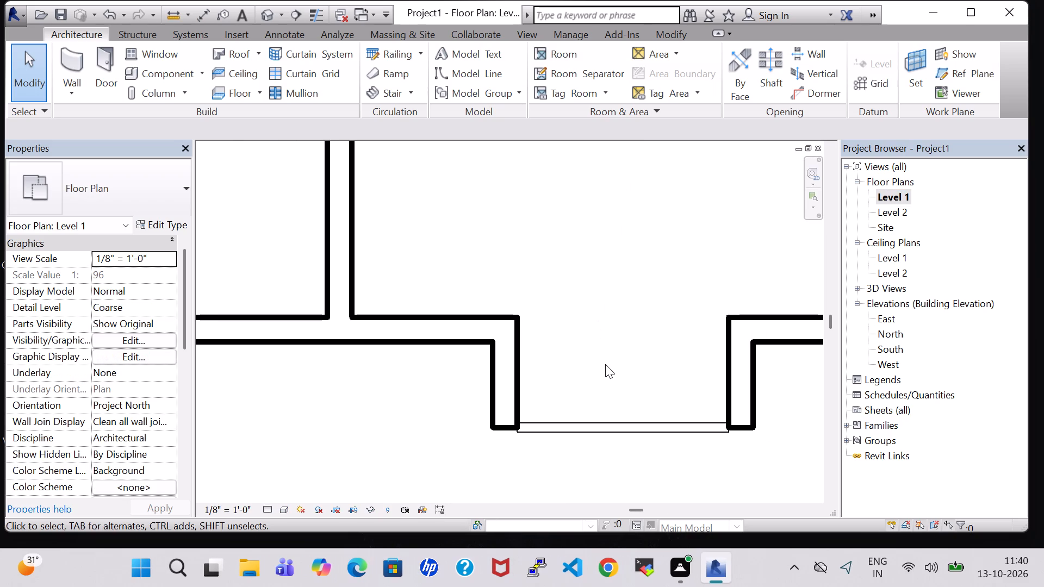
scroll(605, 364, down, 1)
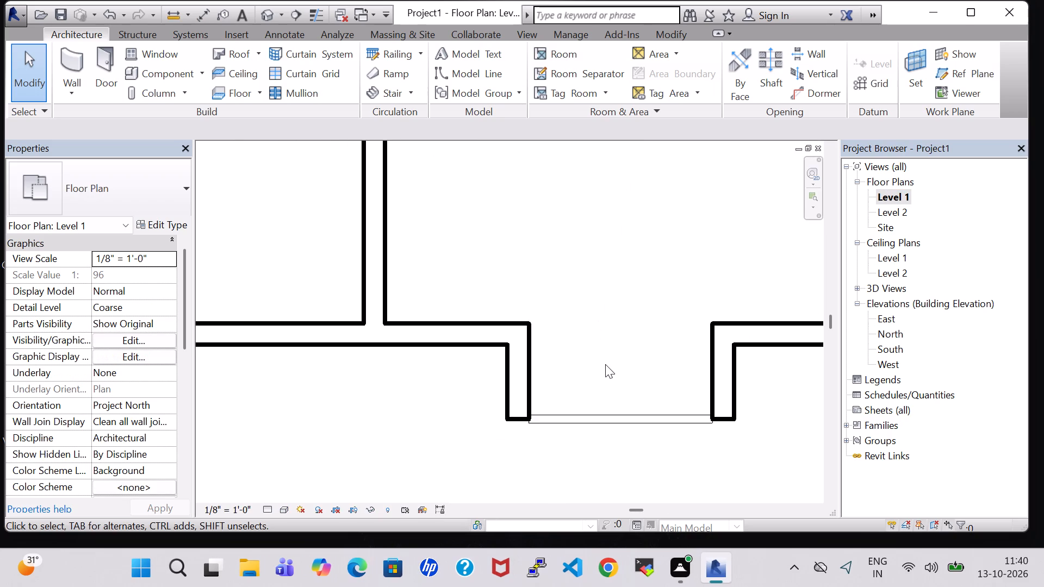
scroll(605, 364, down, 1)
middle_drag(606, 367, 537, 347)
scroll(537, 347, down, 3)
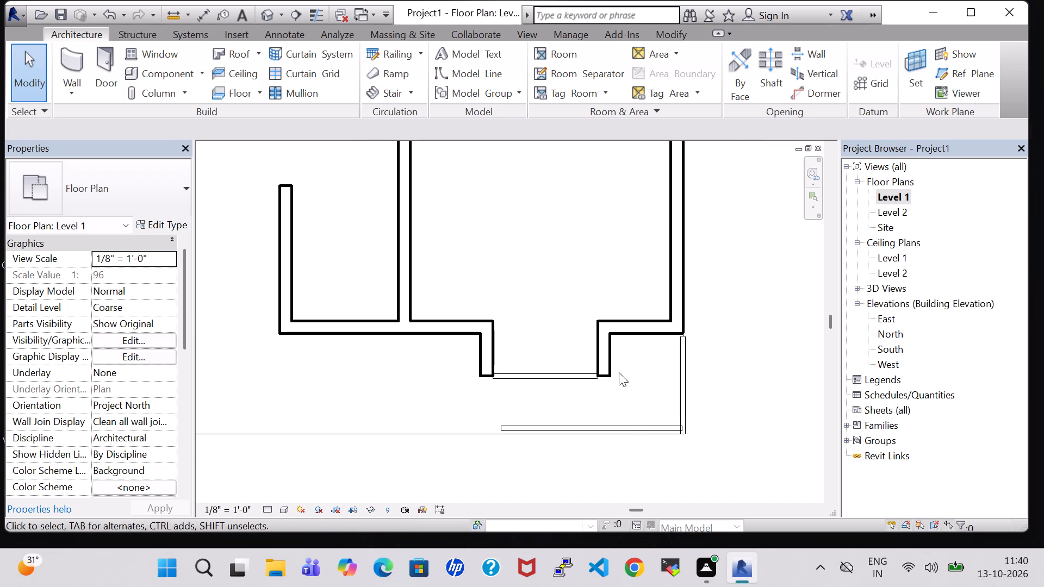
Nudge the 9'-11" southern glass railing slightly south so it meets the room separation line.
click(629, 426)
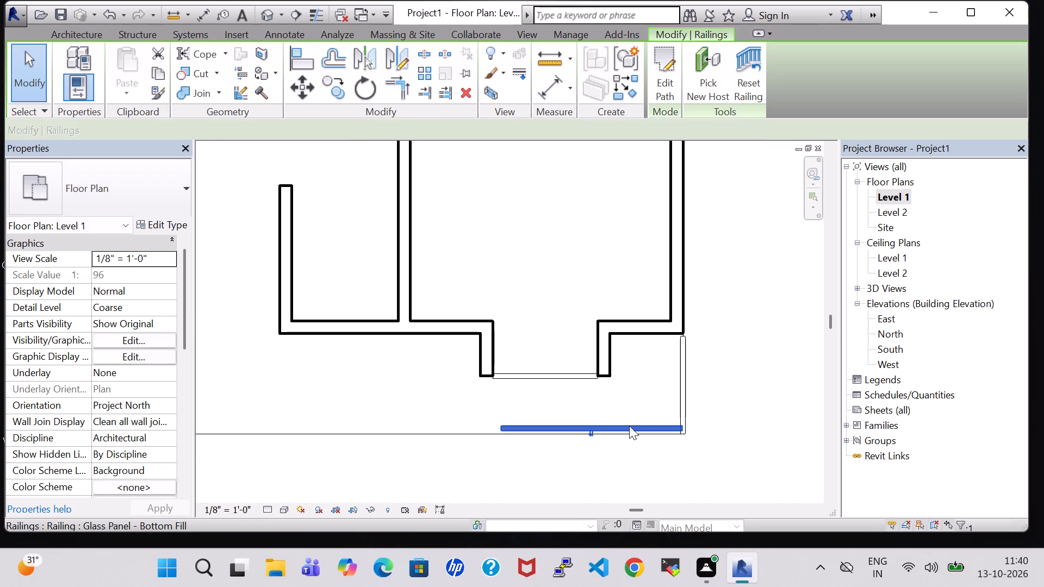
key(Down)
key(Down)
key(Up)
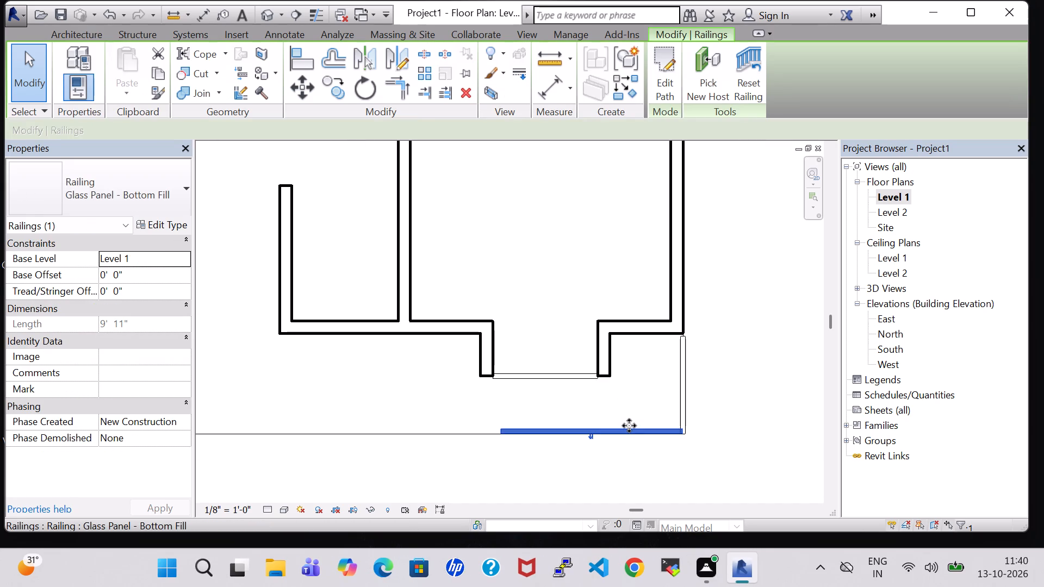
click(710, 400)
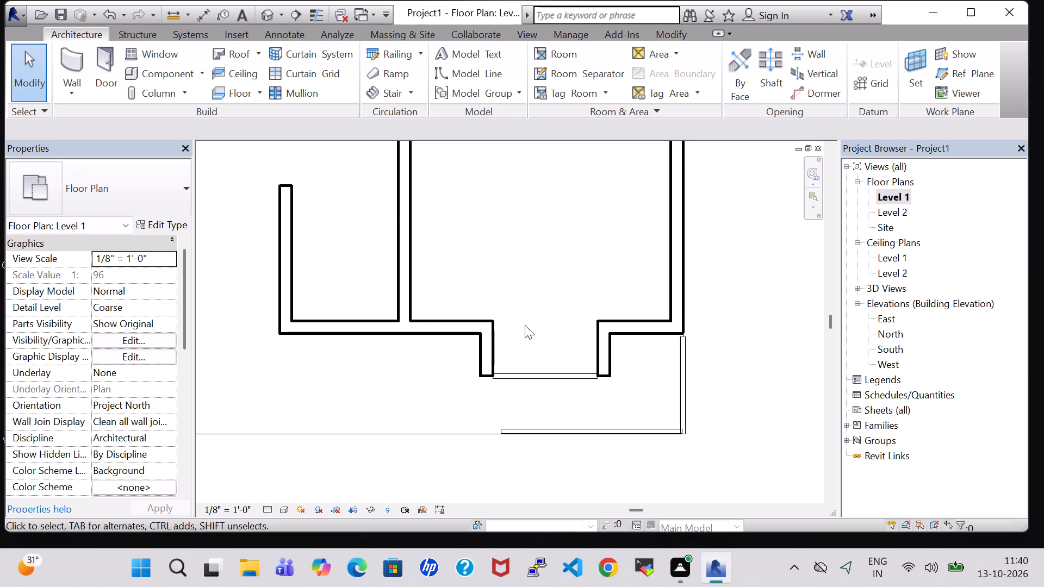
Load the RPC Beetle family from the Entourage folder and place one car in the southwest bay, facing north between the two walls.
scroll(525, 325, down, 2)
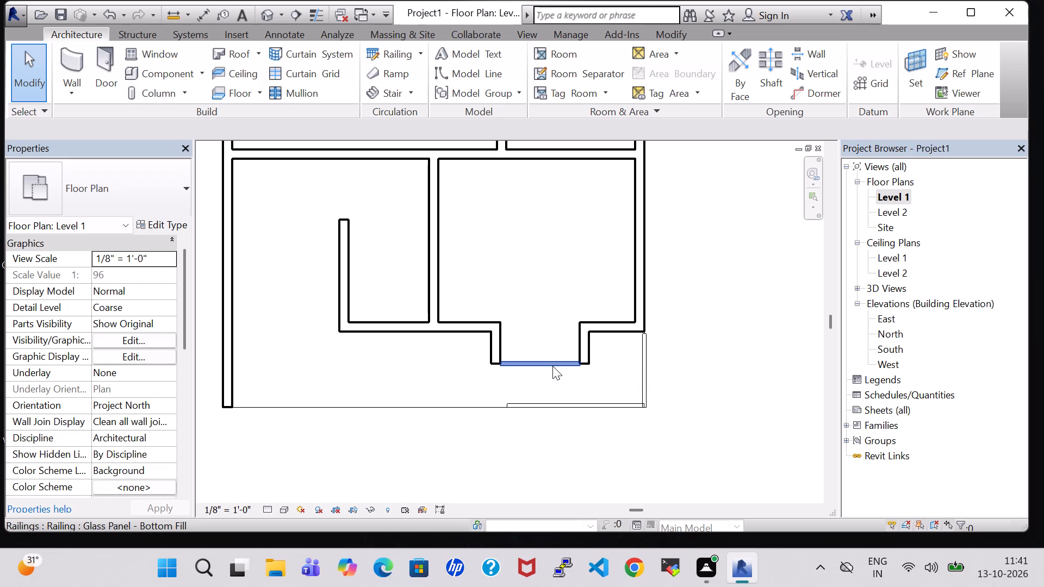
scroll(551, 366, down, 1)
click(673, 333)
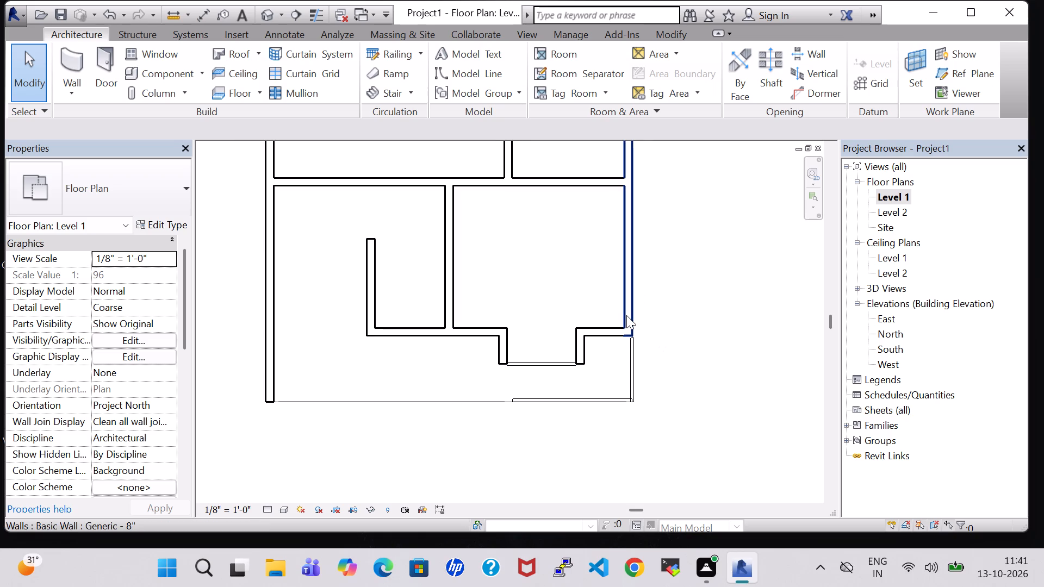
click(167, 73)
click(664, 65)
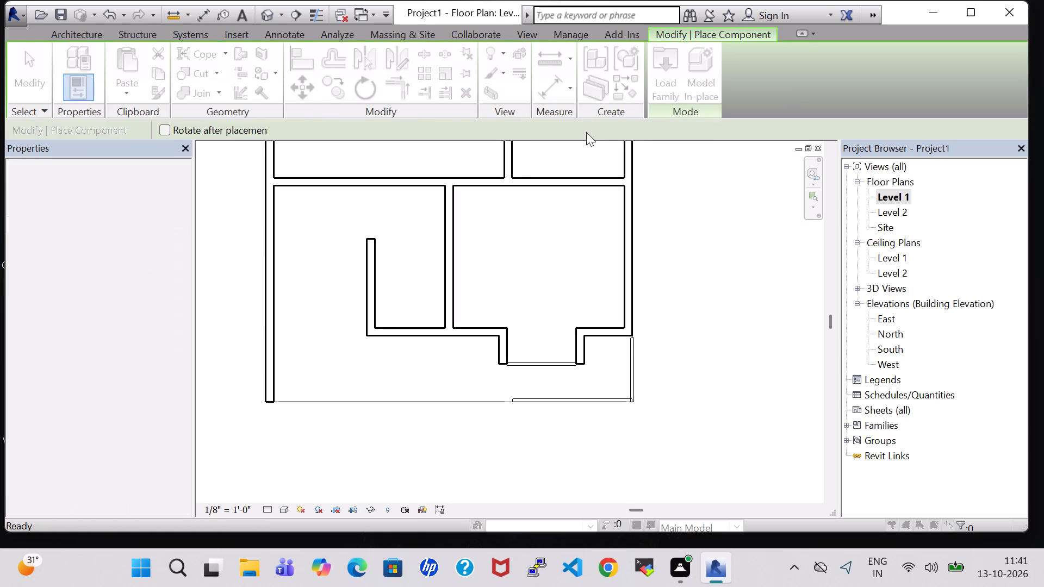
scroll(562, 257, down, 1)
double_click(451, 233)
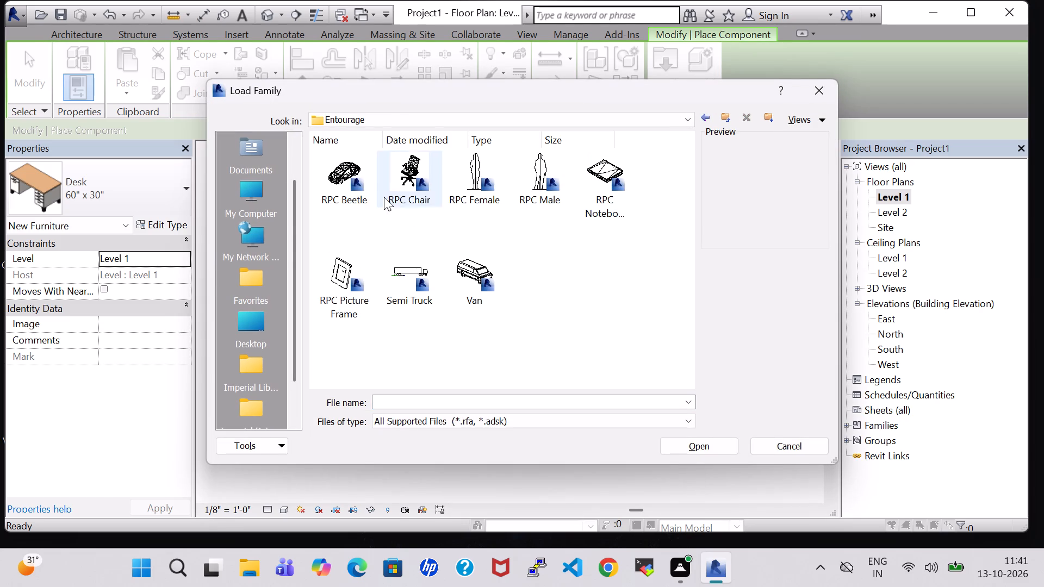
click(346, 182)
click(680, 445)
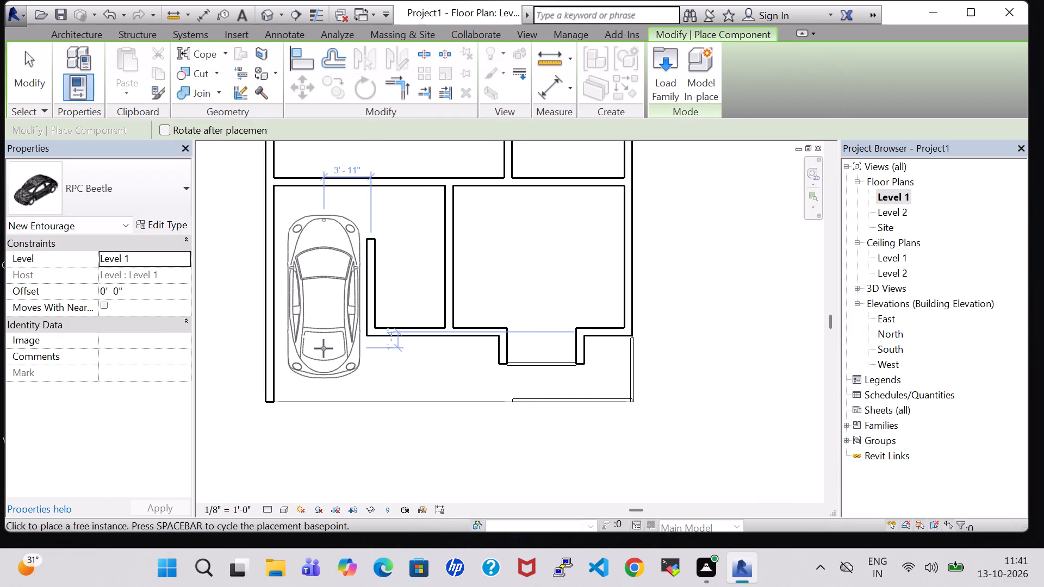
click(319, 351)
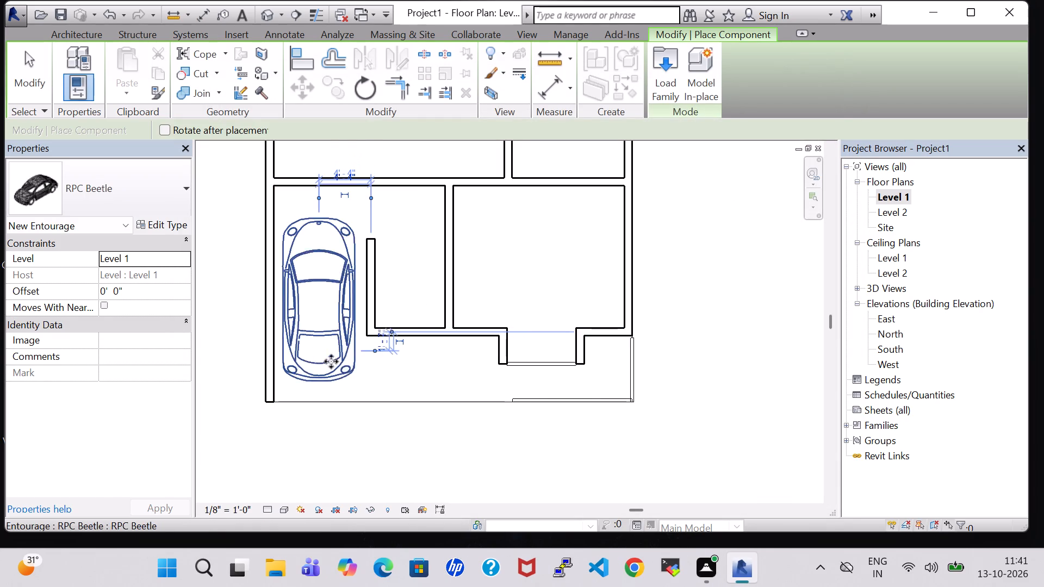
key(Escape)
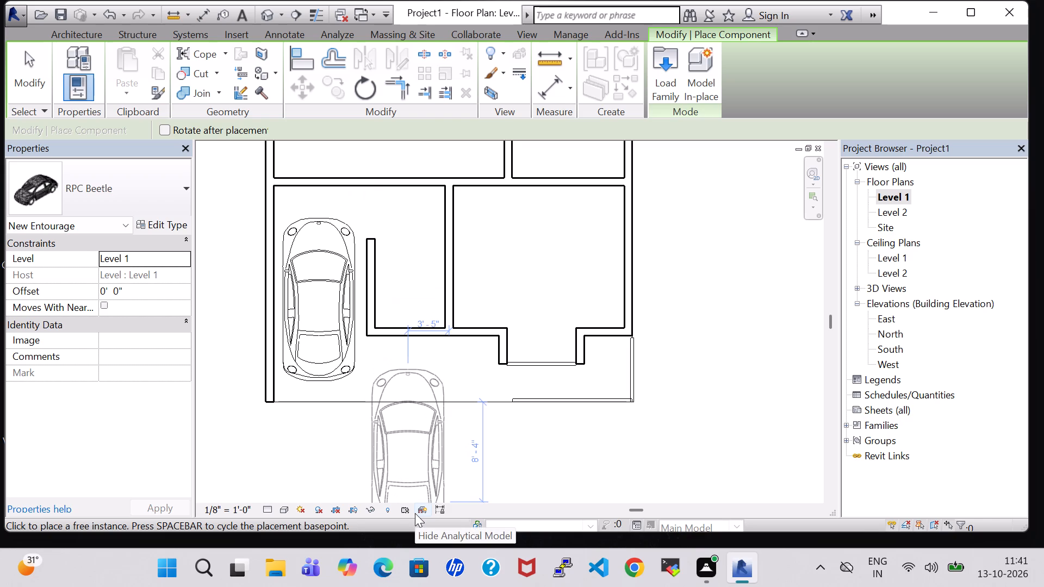
key(Escape)
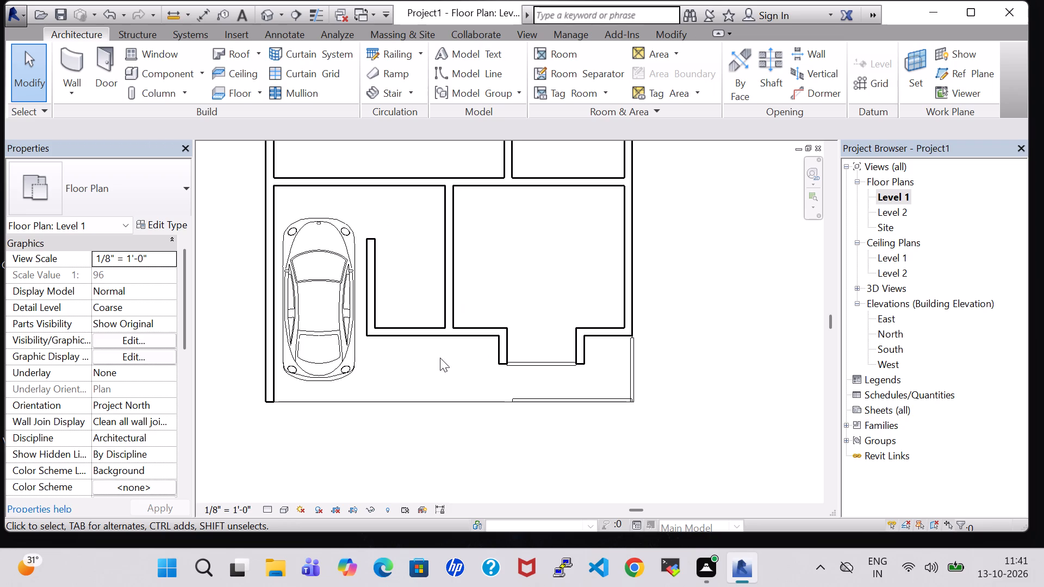
key(Escape)
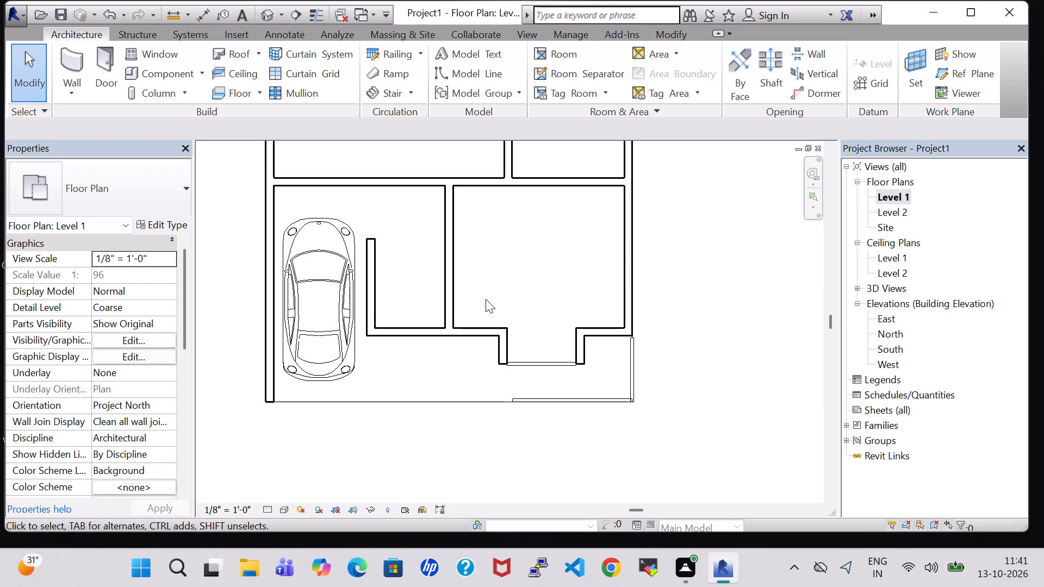
Split the southern Generic - 8" wall at the partition's west face and delete the segment west of the split.
click(667, 33)
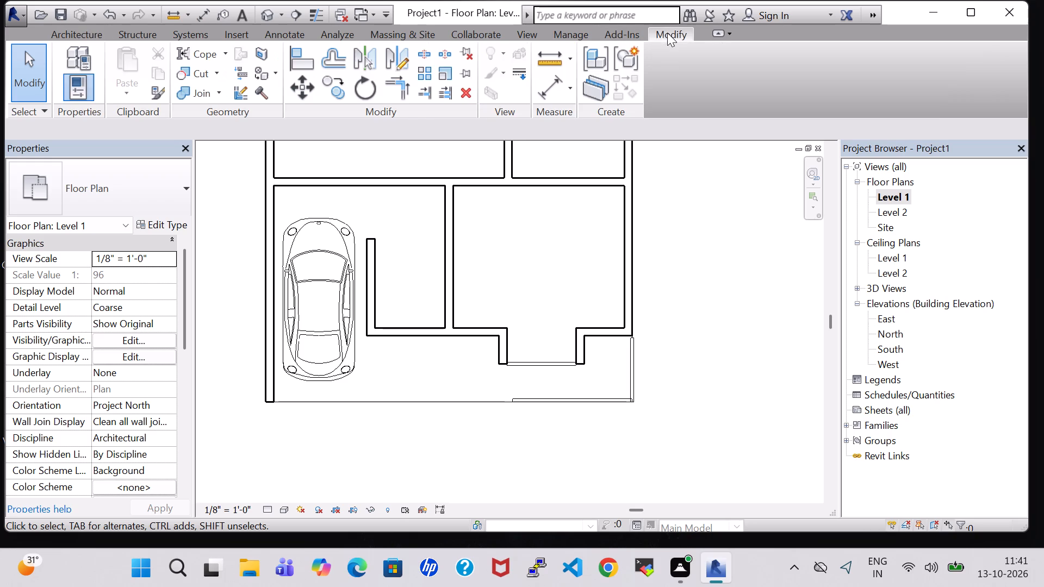
click(425, 52)
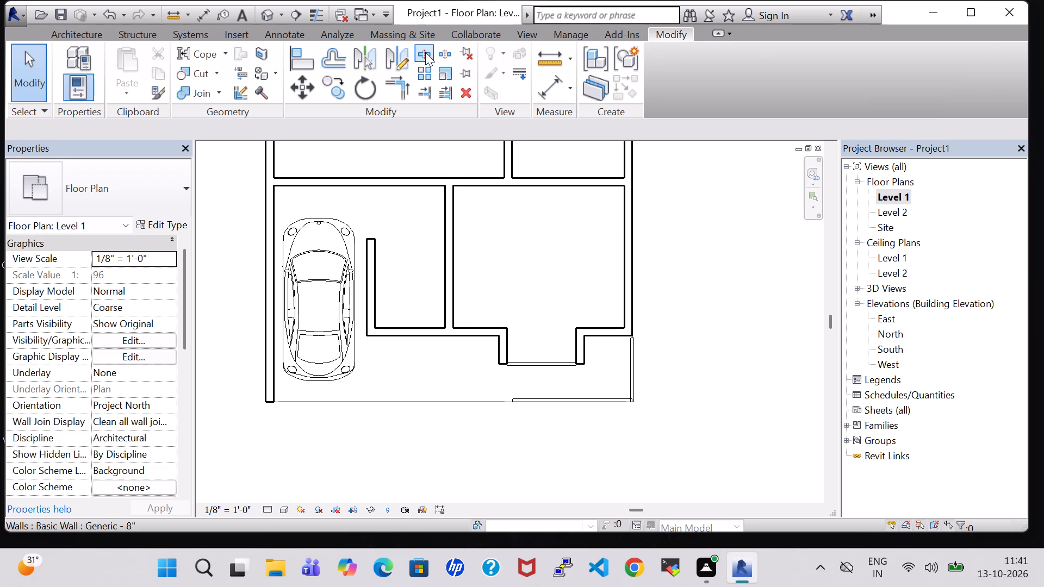
scroll(426, 342, up, 3)
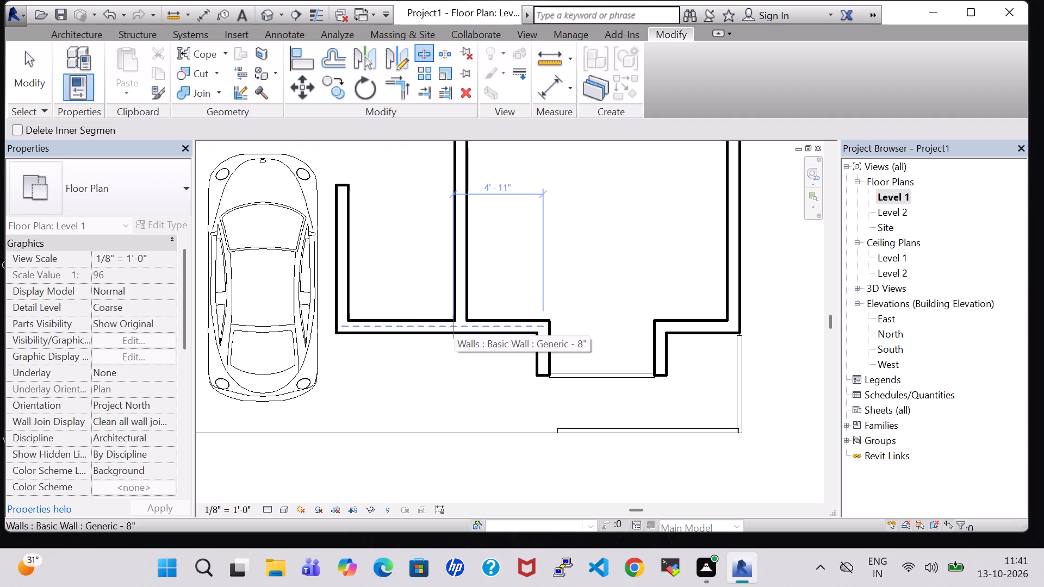
click(454, 326)
key(Escape)
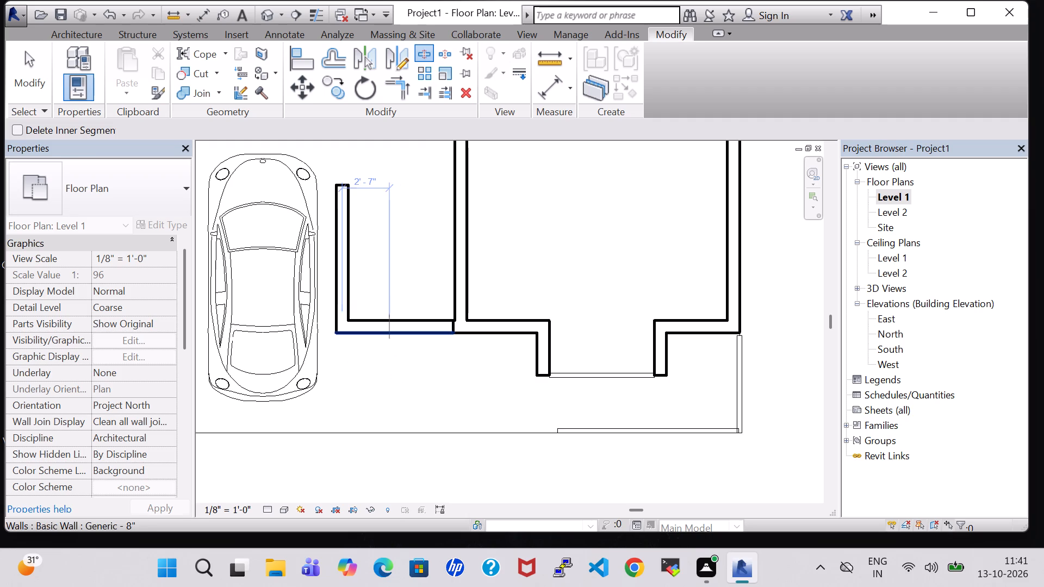
key(Escape)
click(389, 330)
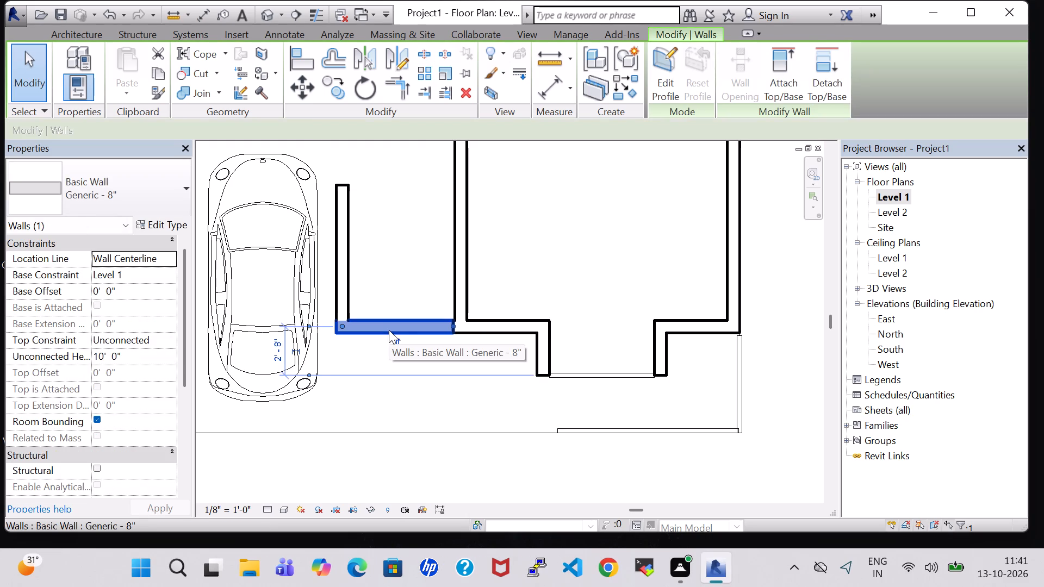
key(Delete)
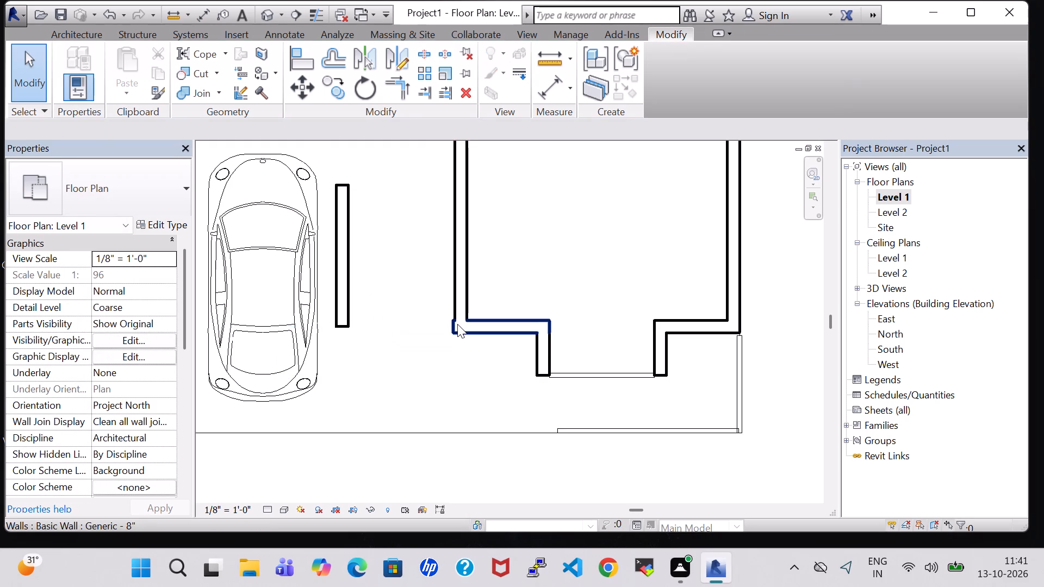
Nudge the remaining southern wall segment slightly east so its west end lines up with the partition.
click(455, 326)
key(Right)
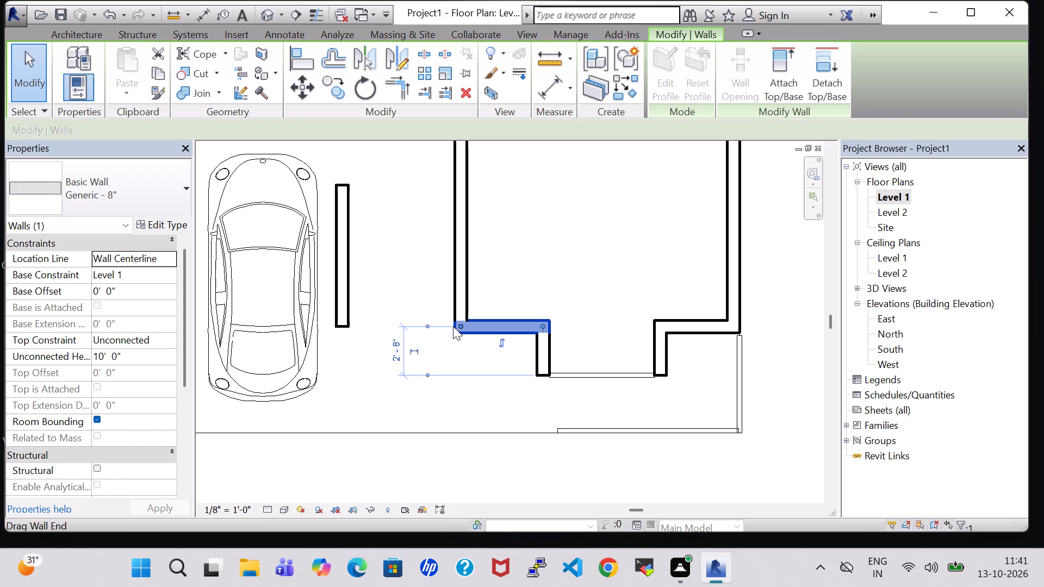
click(377, 257)
Delete the free-standing north-south wall just east of the car.
click(347, 254)
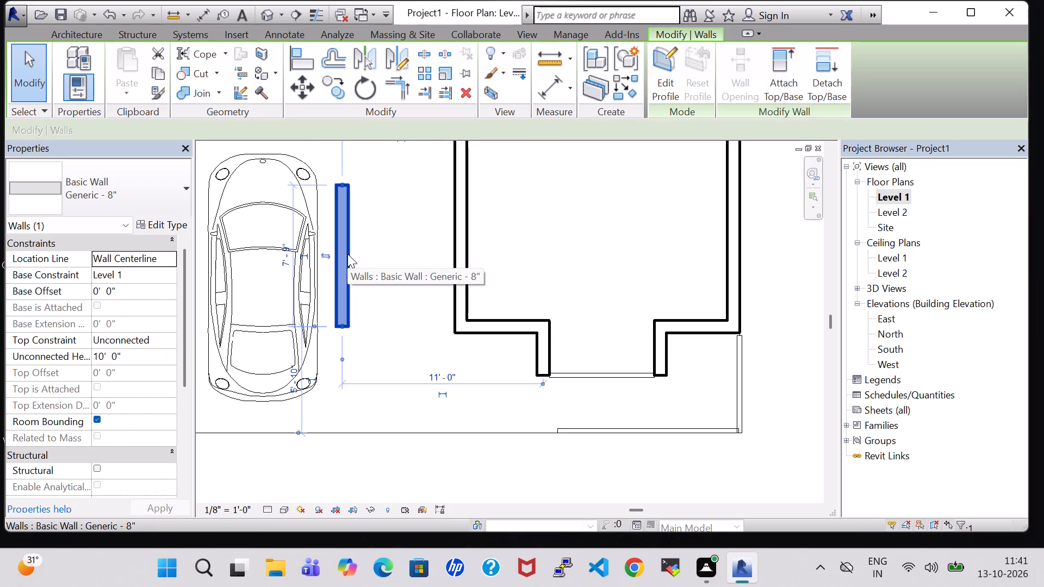
key(Delete)
Examine the car bay, the southern opening and its glass railings from several angles in 3D.
scroll(437, 382, down, 1)
scroll(413, 460, down, 3)
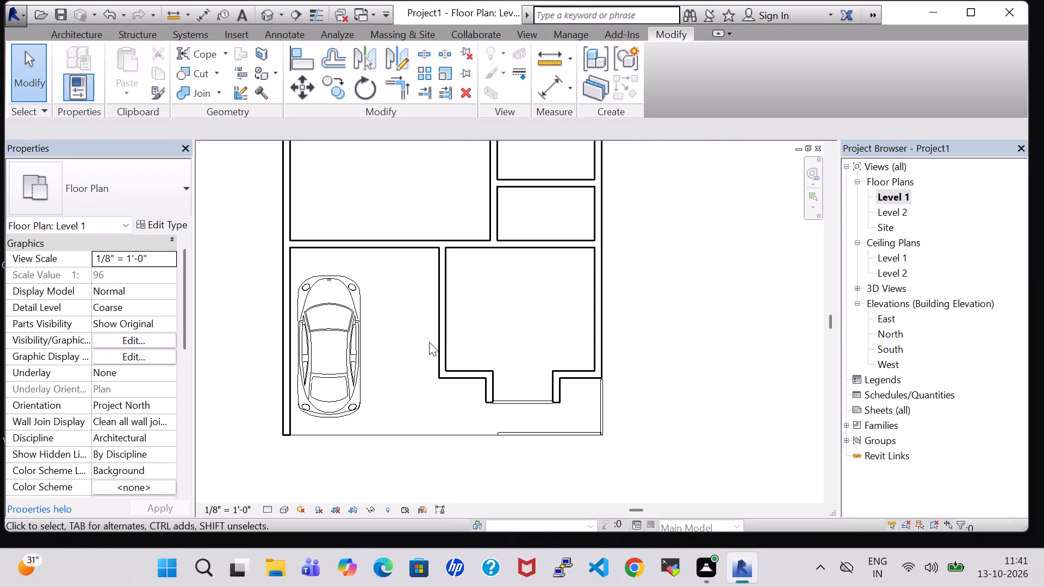
click(518, 406)
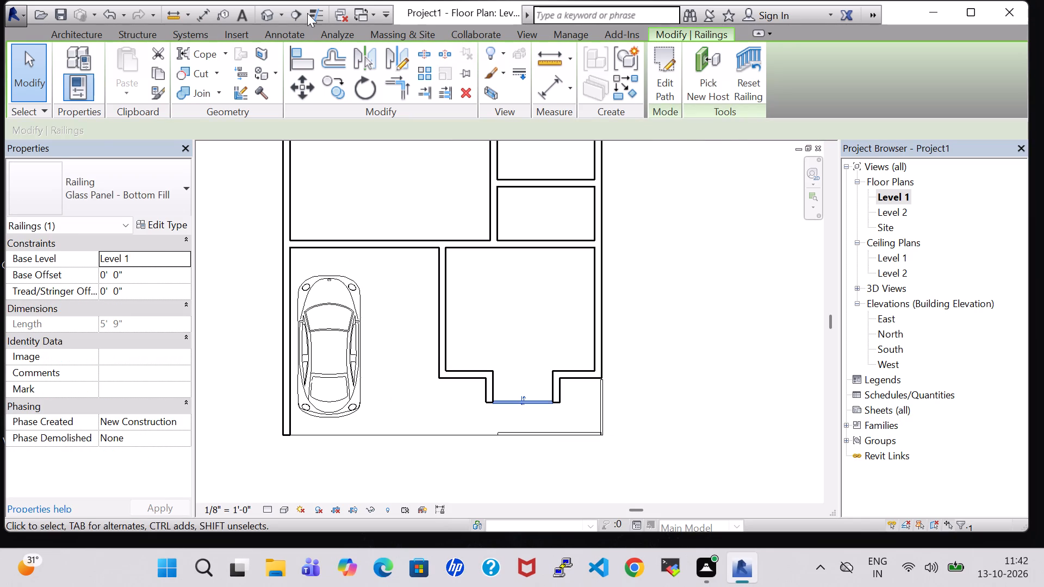
click(270, 13)
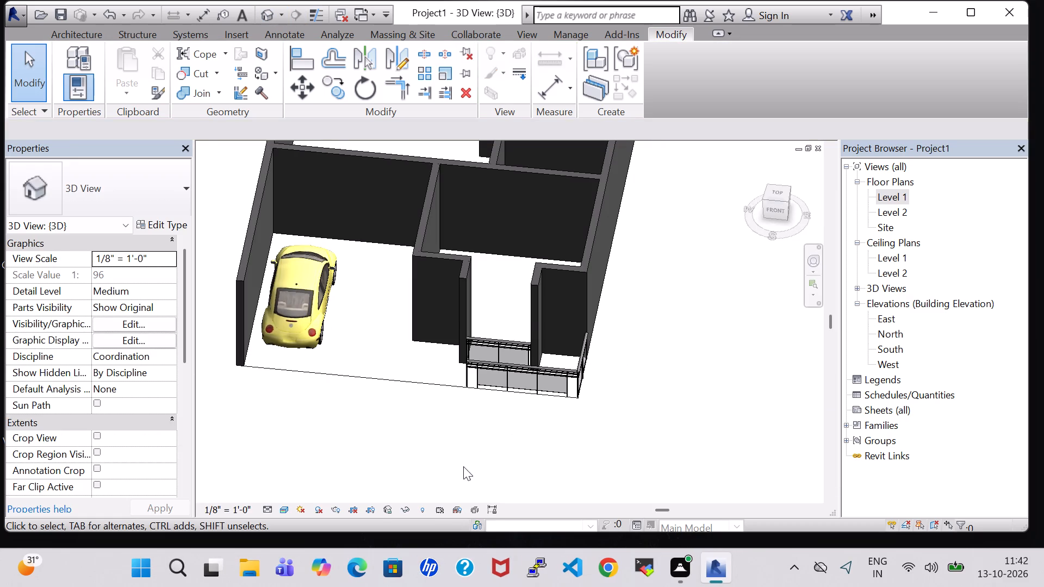
shift+middle_drag(463, 466, 581, 422)
shift+middle_click(593, 422)
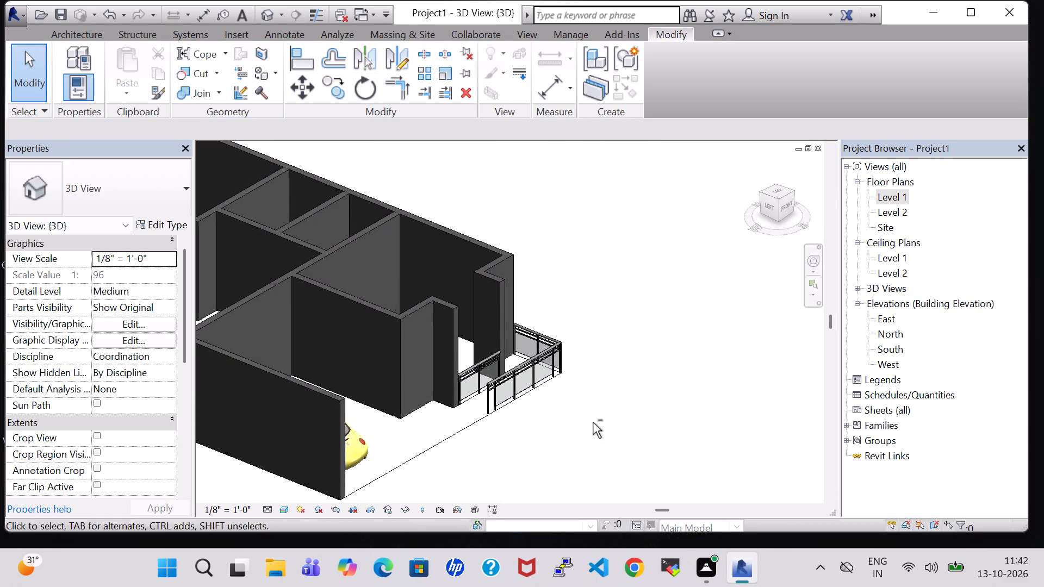
shift+middle_drag(584, 419, 661, 497)
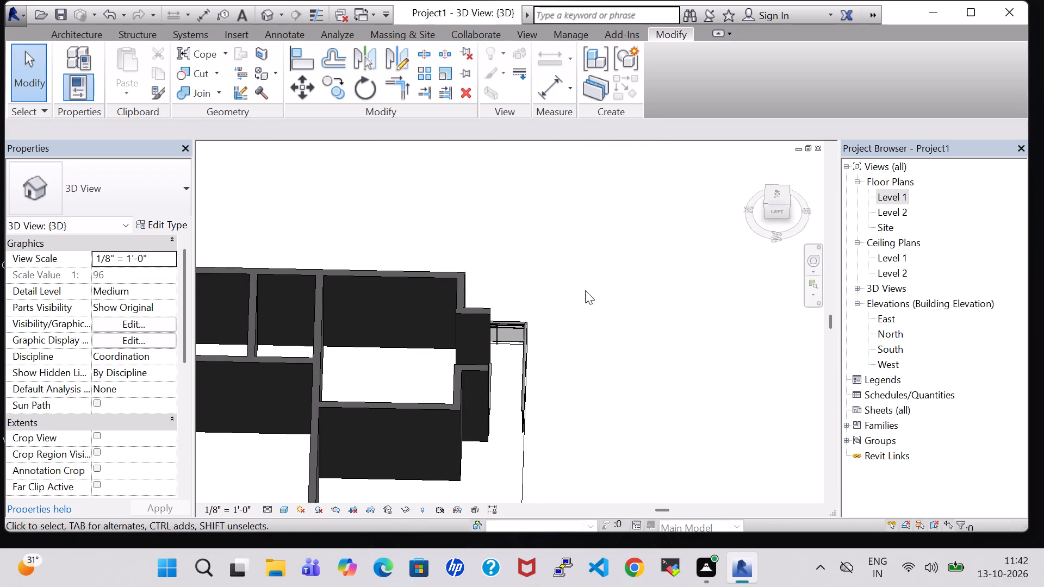
shift+middle_drag(585, 290, 596, 404)
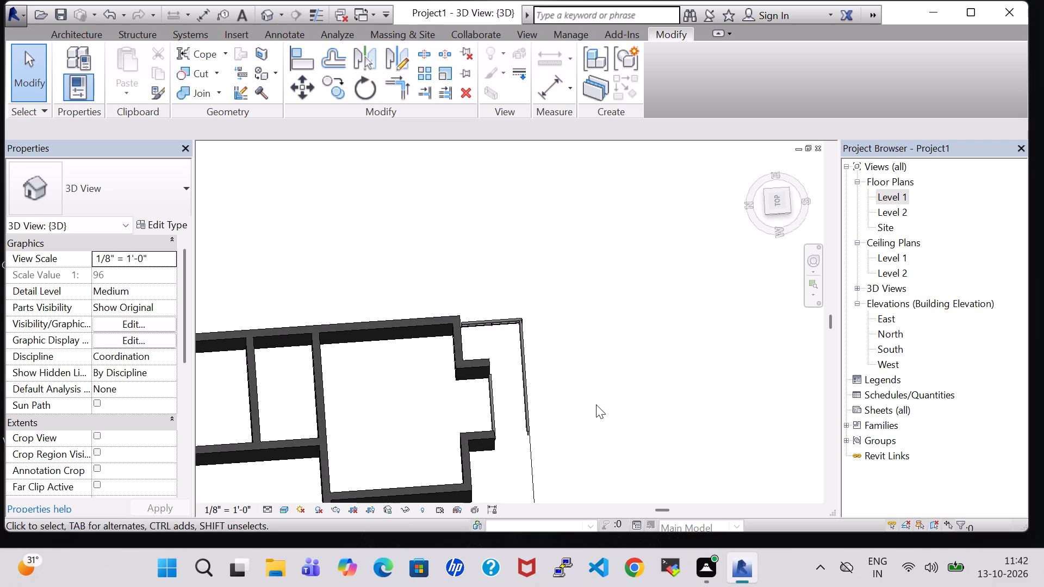
shift+middle_drag(596, 399, 527, 314)
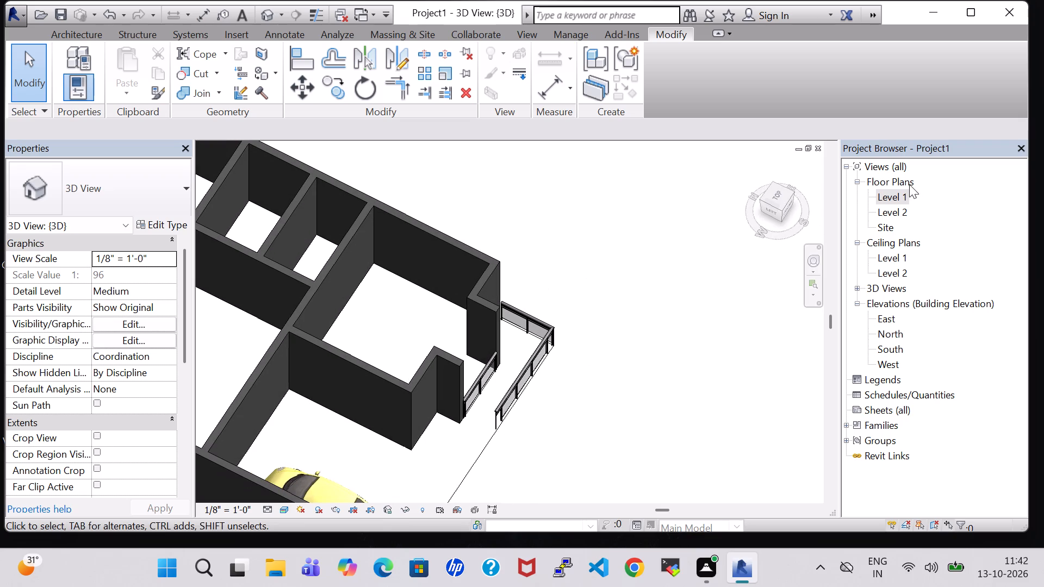
In the Level 1 floor plan, delete the 5'-9" glass railing and the room separation line across the southern opening.
double_click(905, 191)
click(513, 399)
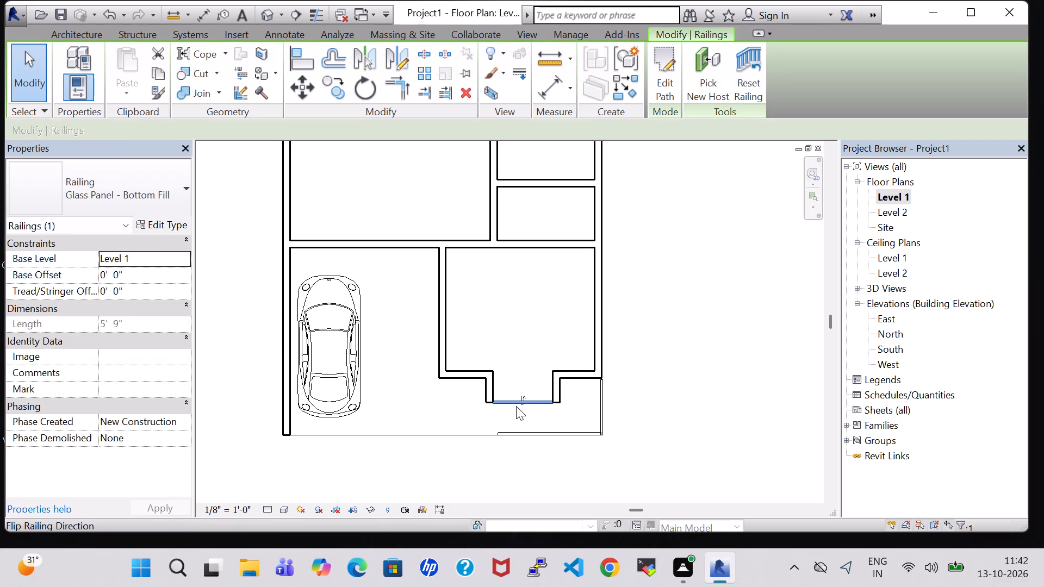
key(Delete)
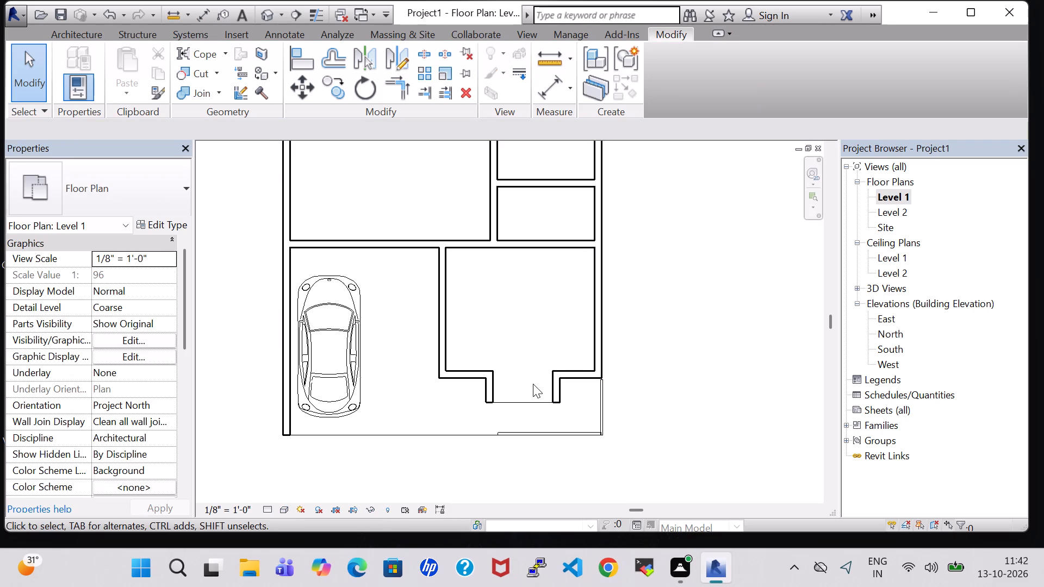
click(533, 399)
key(Delete)
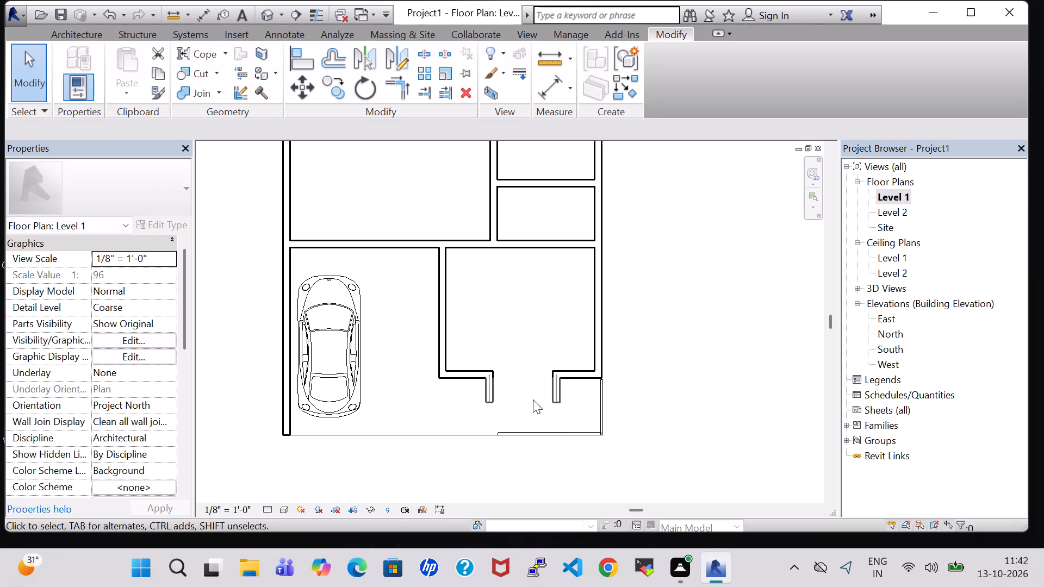
Delete the two short walls projecting south on either side of the southern opening, along with their room separation lines.
click(558, 392)
key(Delete)
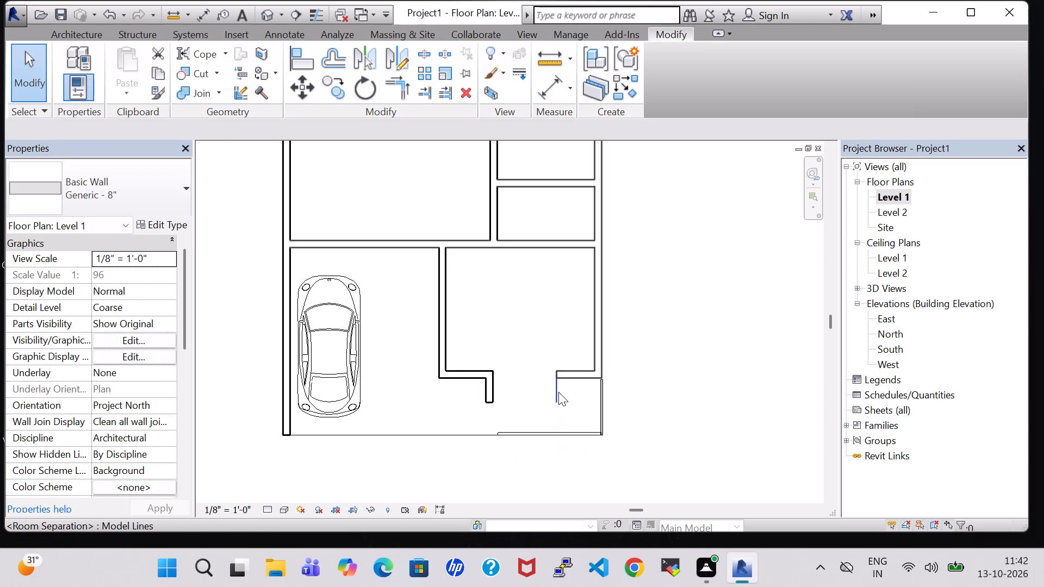
click(560, 397)
key(Delete)
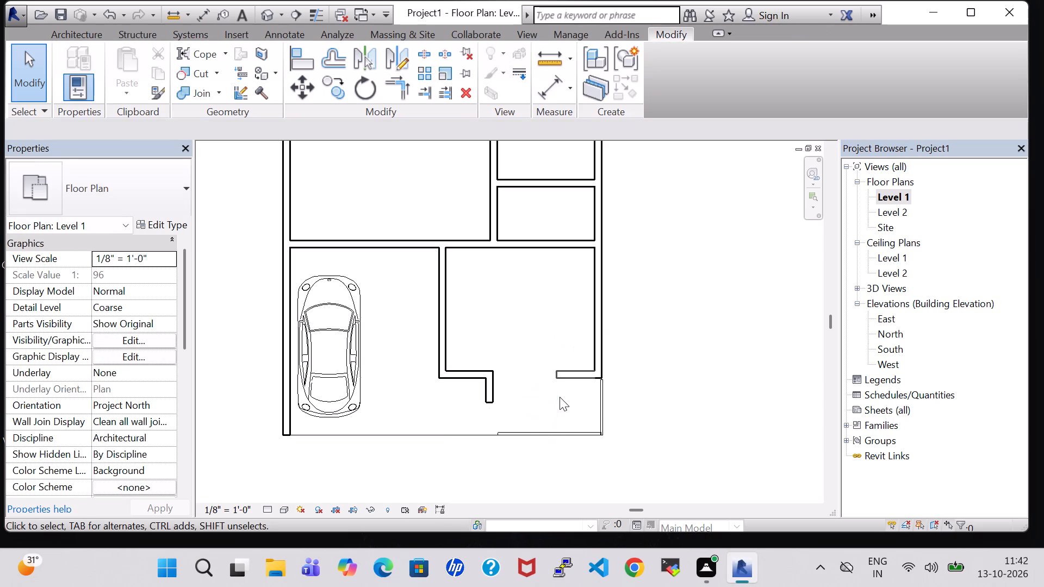
click(484, 399)
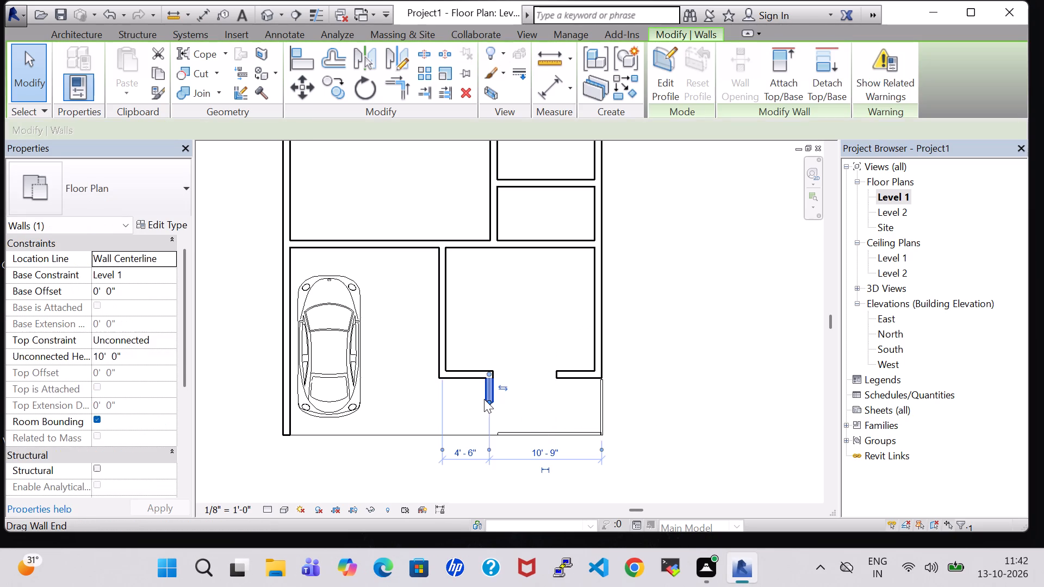
key(Delete)
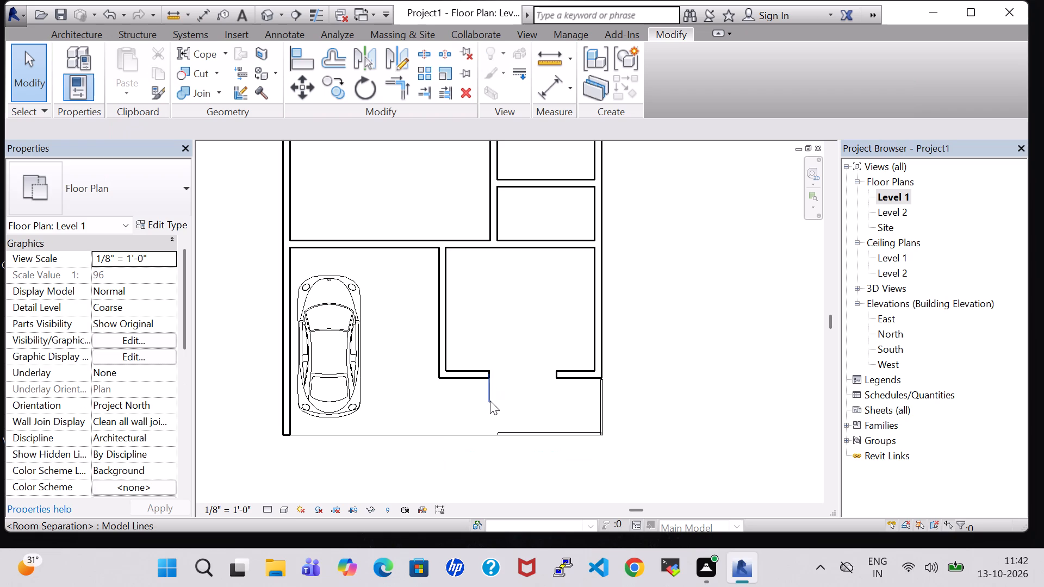
click(490, 401)
key(Delete)
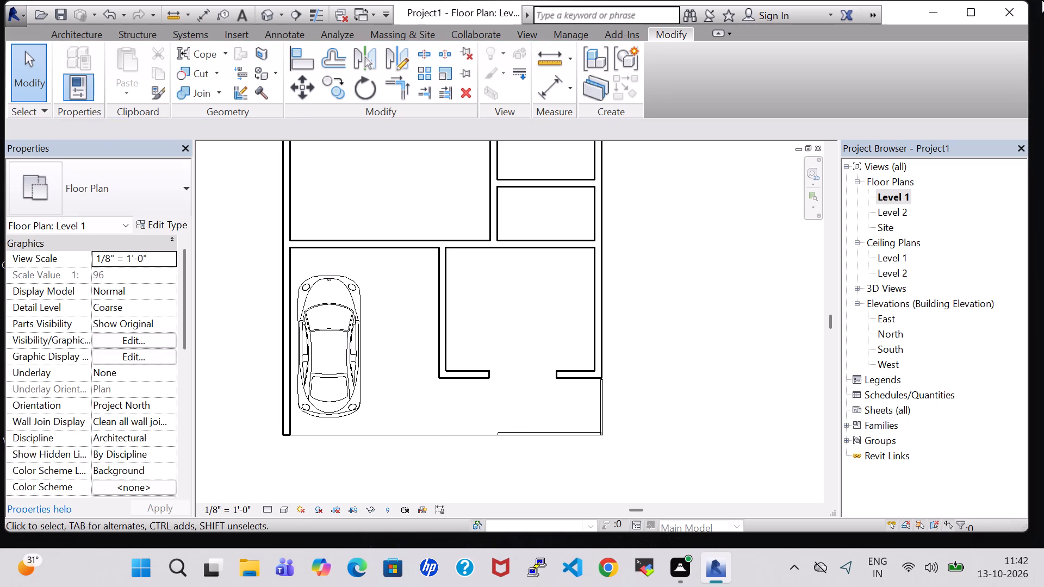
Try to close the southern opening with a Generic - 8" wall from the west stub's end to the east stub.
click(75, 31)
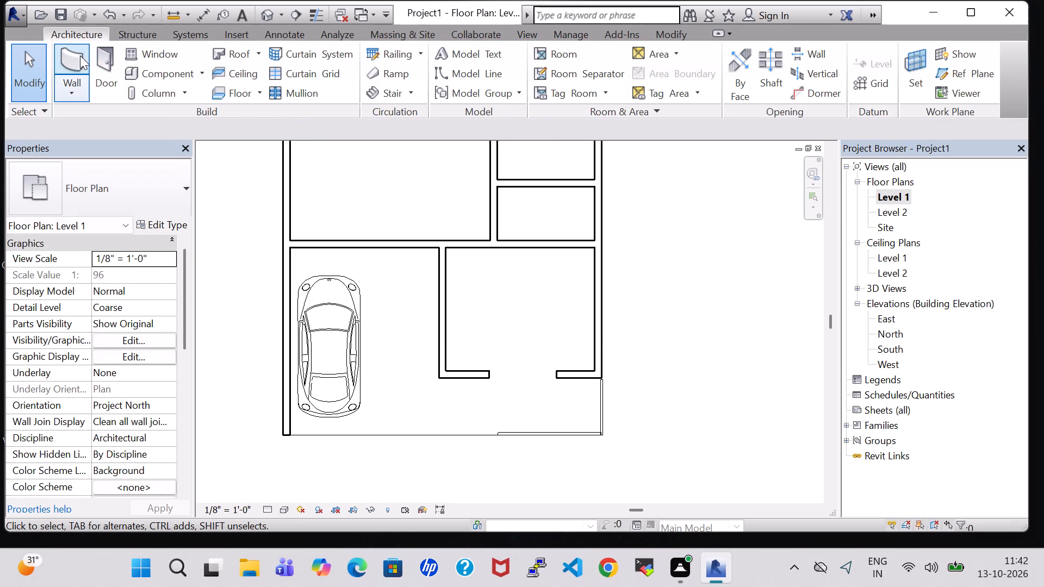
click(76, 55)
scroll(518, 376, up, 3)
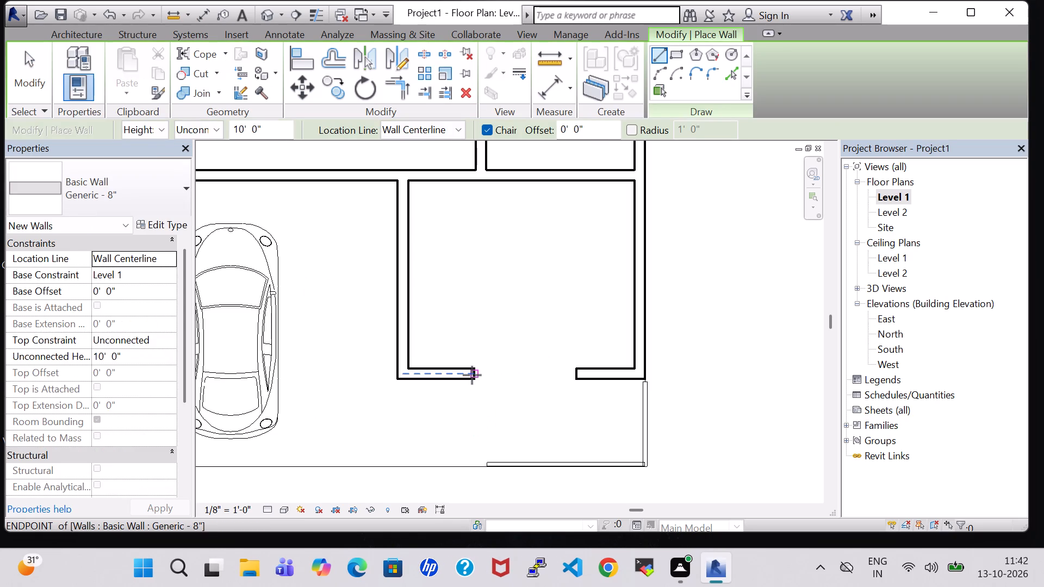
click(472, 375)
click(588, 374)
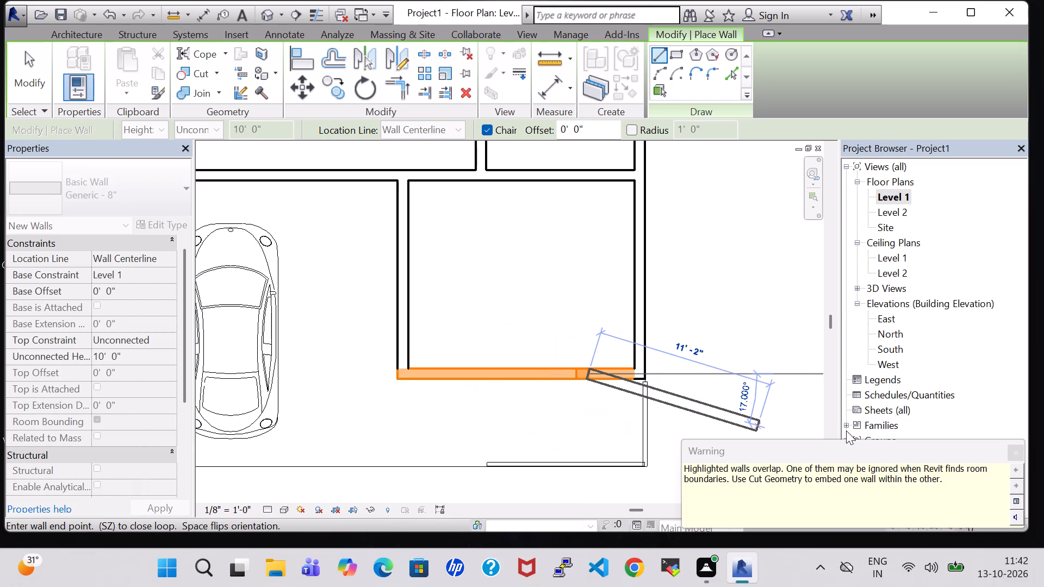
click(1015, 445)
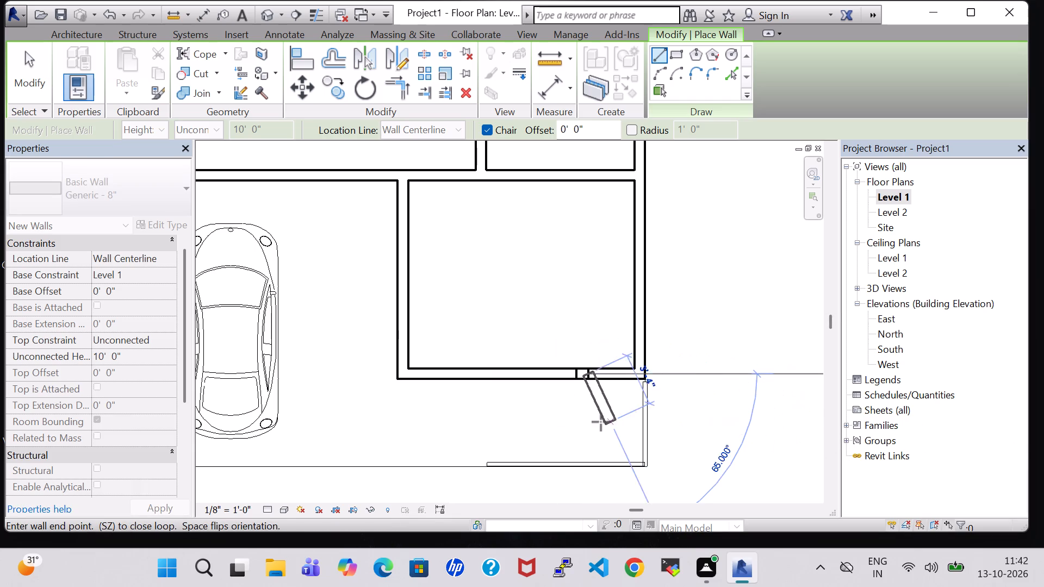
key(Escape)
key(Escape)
Delete the south wall segment that starts at the partition east of the car bay, keeping the short east stub.
click(581, 370)
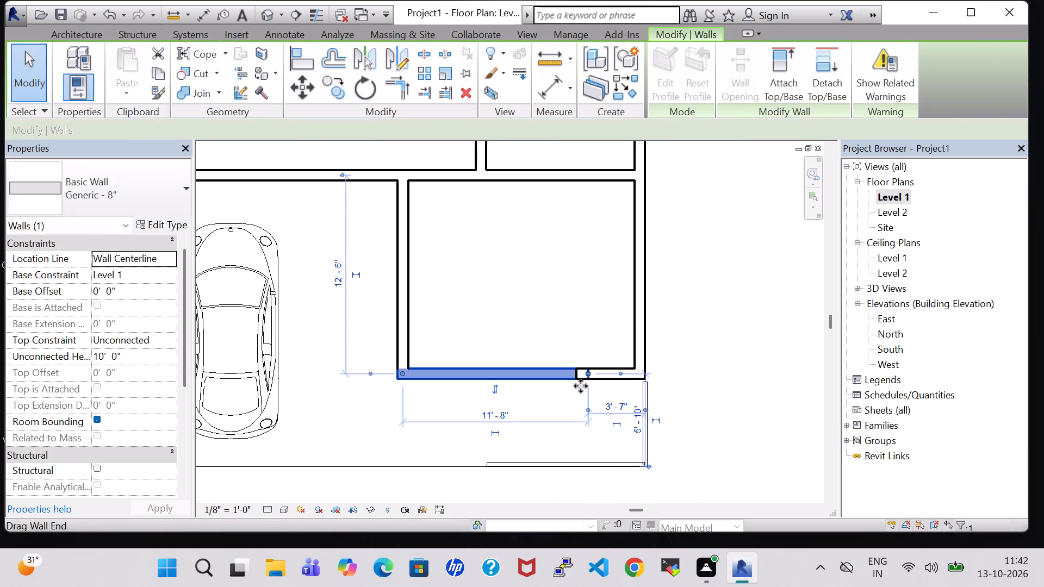
click(572, 404)
click(579, 372)
key(Delete)
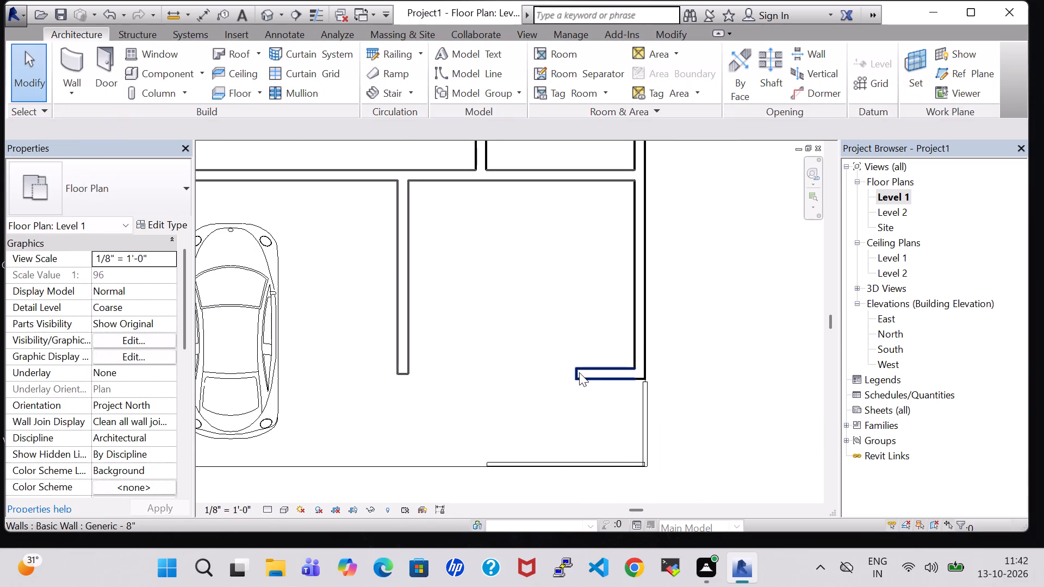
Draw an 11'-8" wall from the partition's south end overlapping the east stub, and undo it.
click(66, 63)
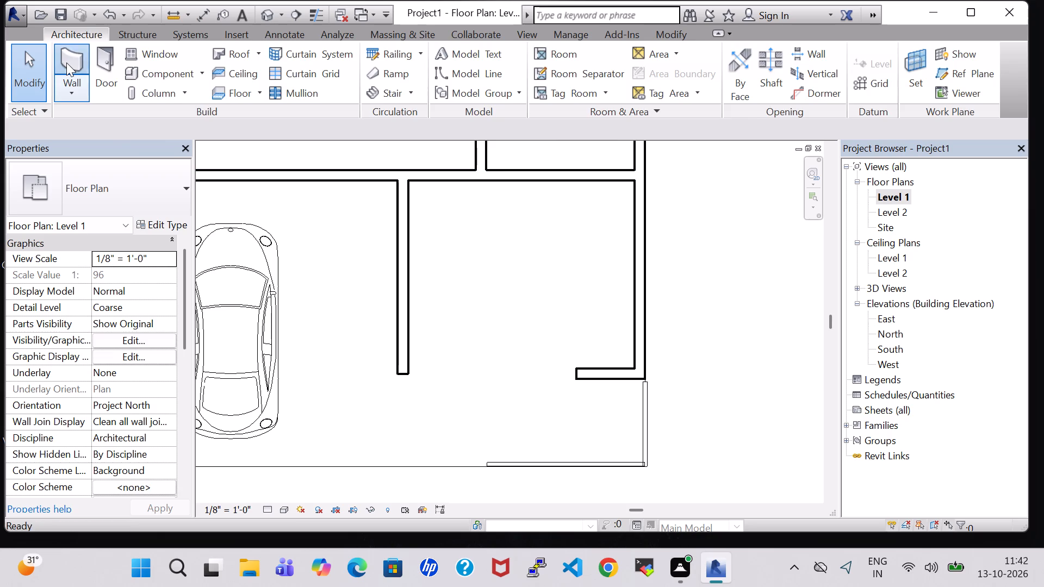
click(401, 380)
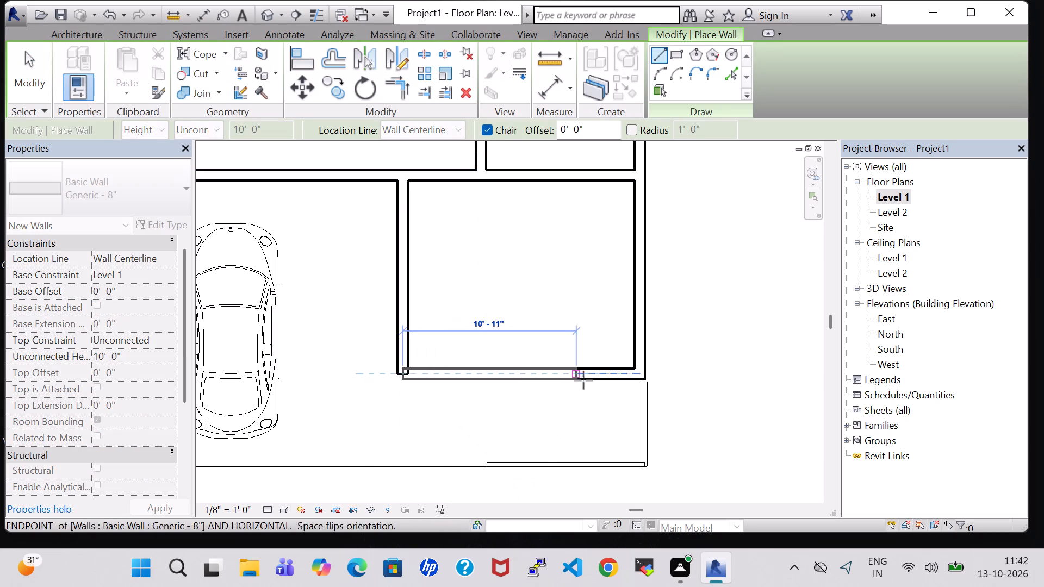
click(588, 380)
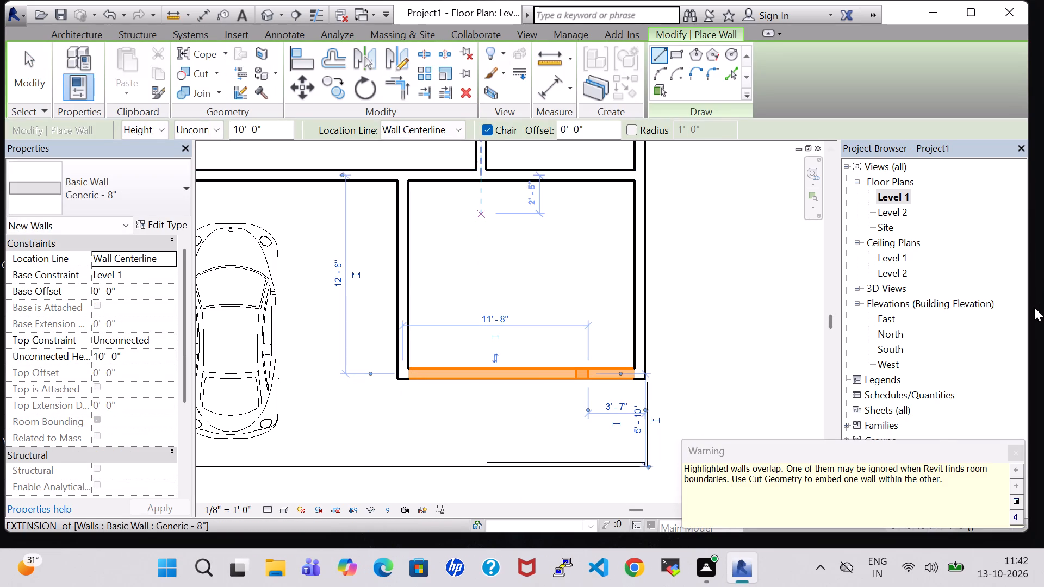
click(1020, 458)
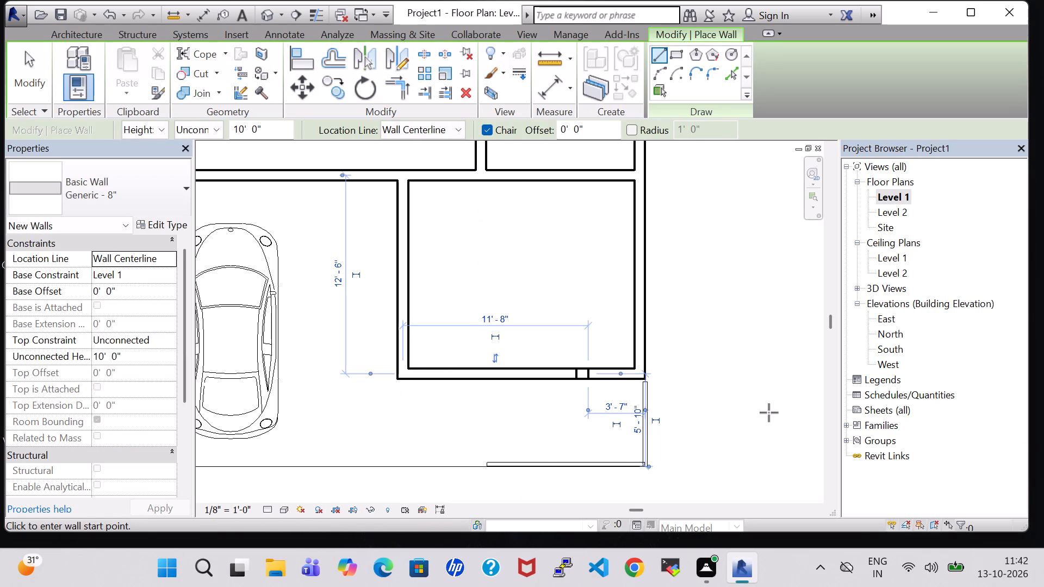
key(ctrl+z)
Draw a Generic - 8" wall about 10'-11" long from the east stub's end to the partition's south end, closing the room.
click(59, 35)
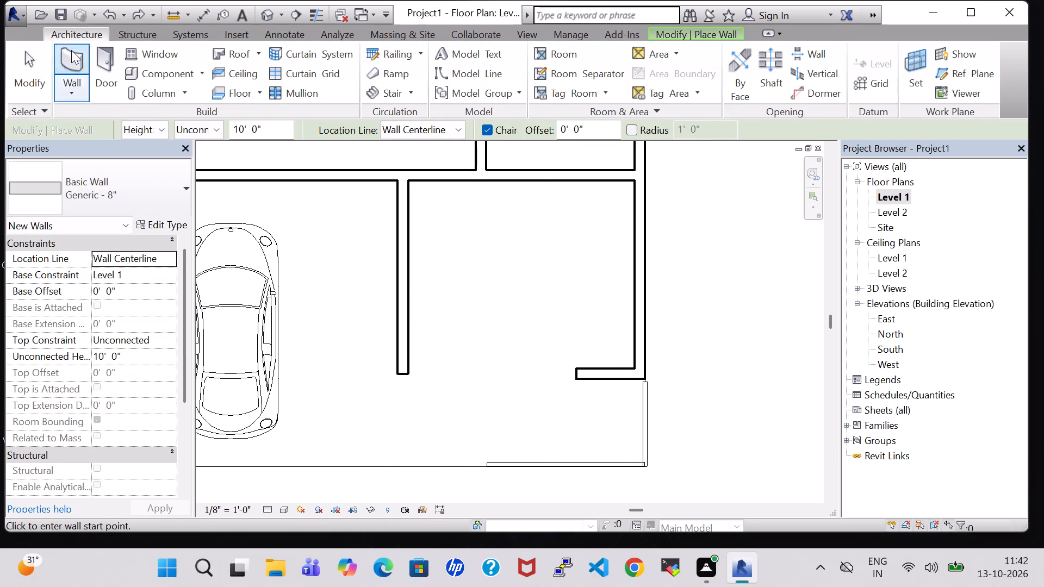
click(71, 50)
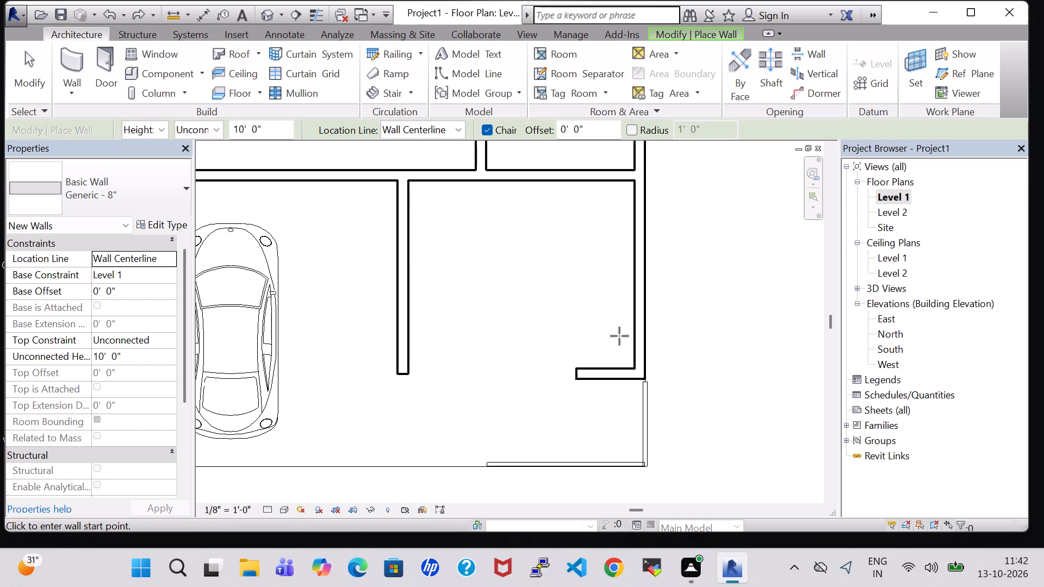
click(577, 378)
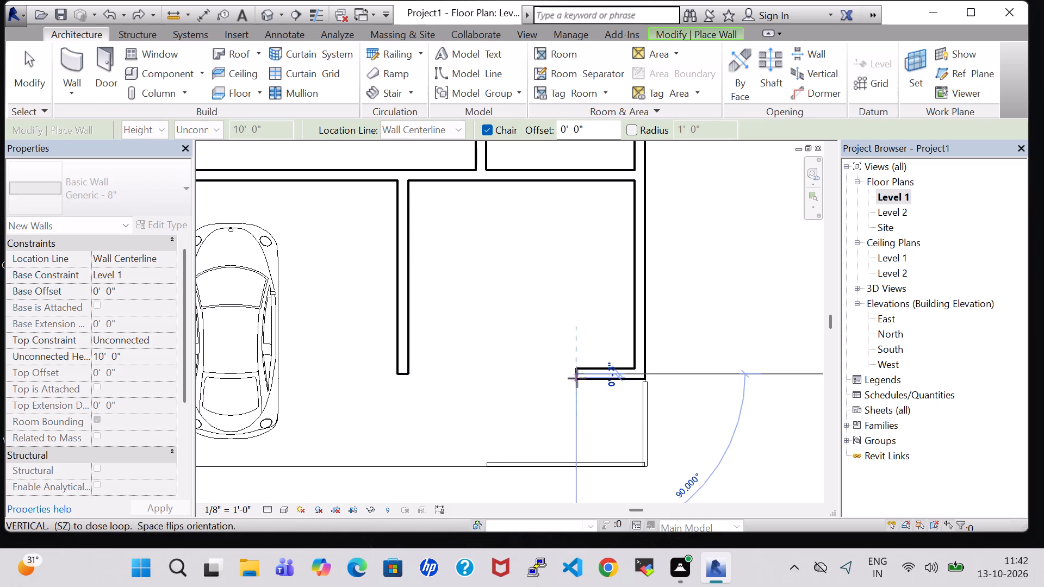
click(402, 374)
scroll(727, 394, down, 1)
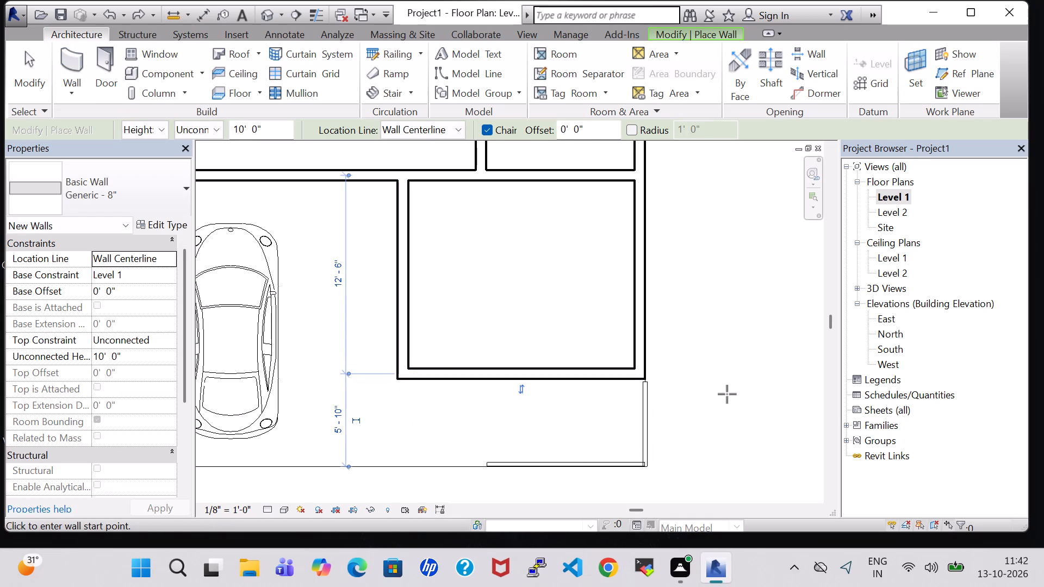
key(Escape)
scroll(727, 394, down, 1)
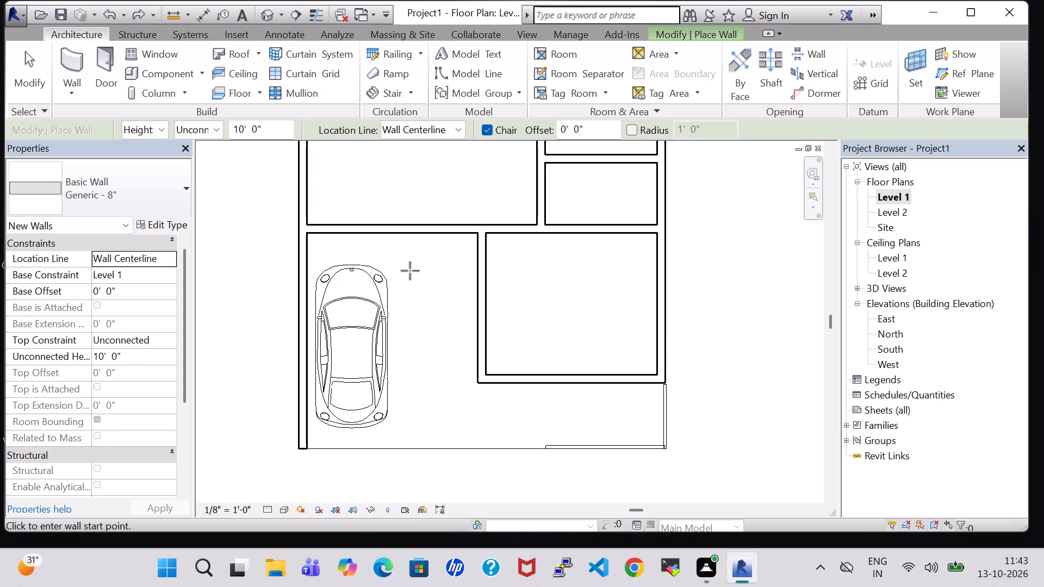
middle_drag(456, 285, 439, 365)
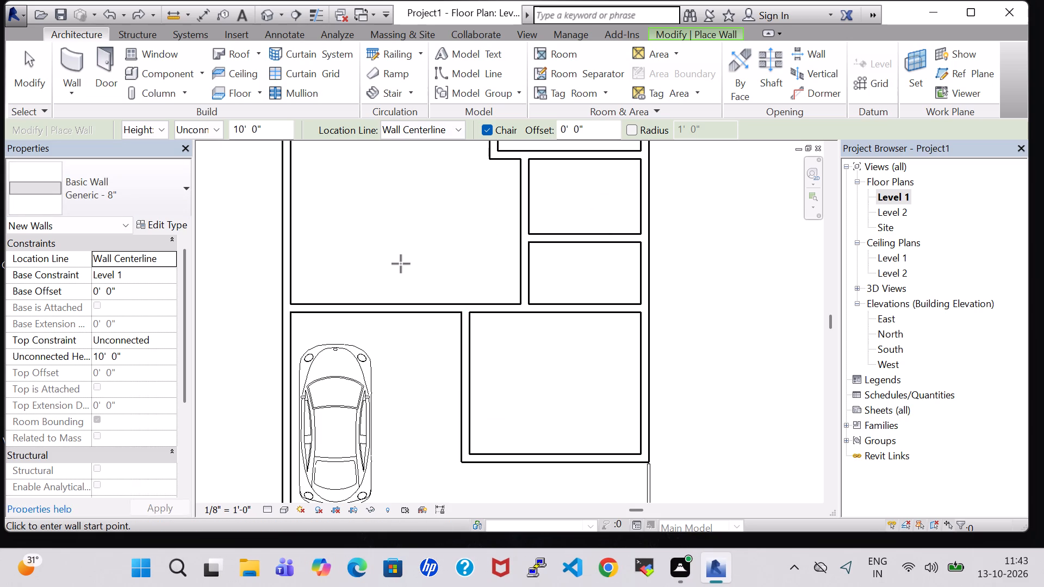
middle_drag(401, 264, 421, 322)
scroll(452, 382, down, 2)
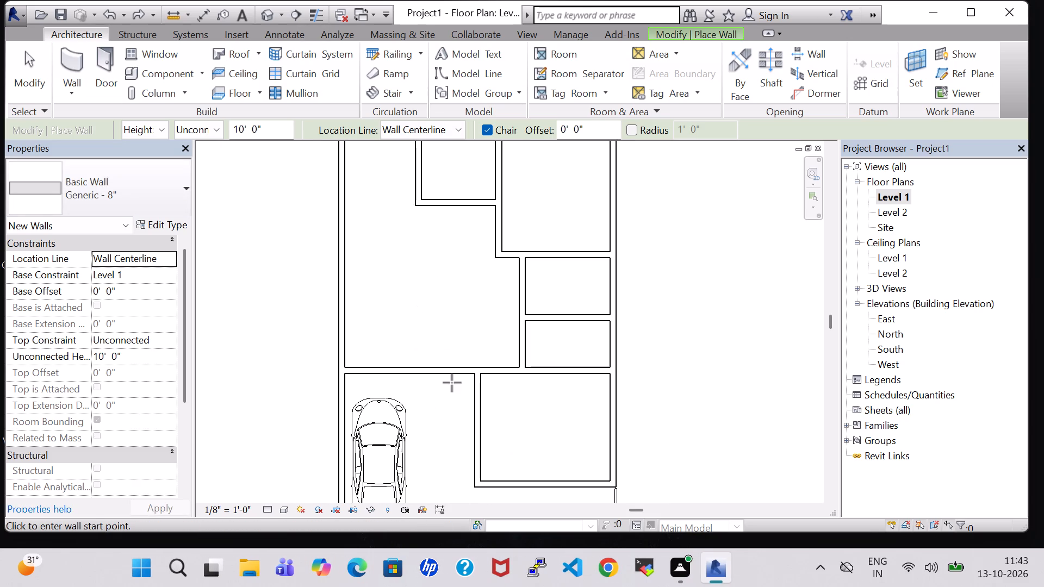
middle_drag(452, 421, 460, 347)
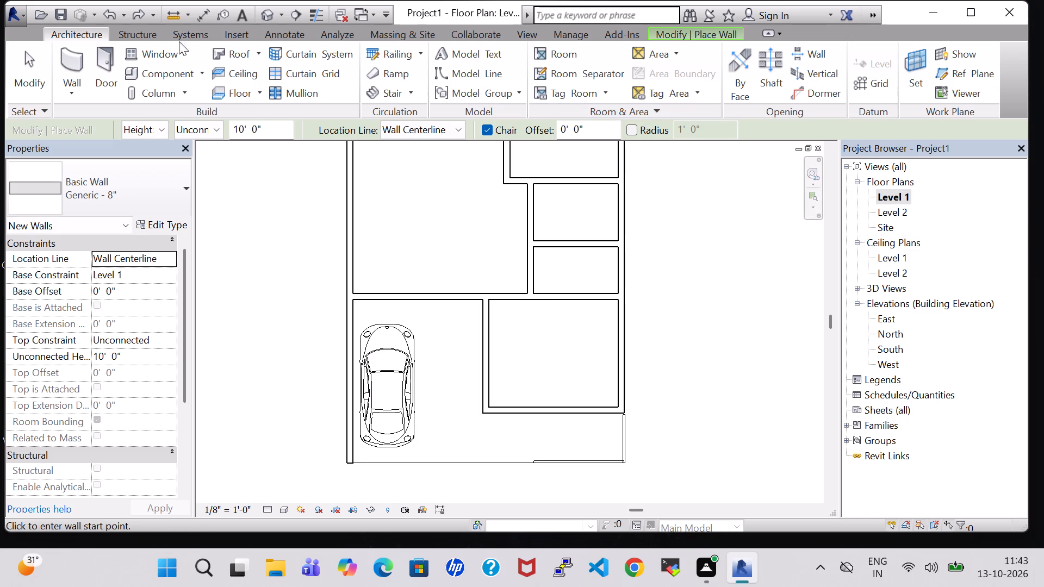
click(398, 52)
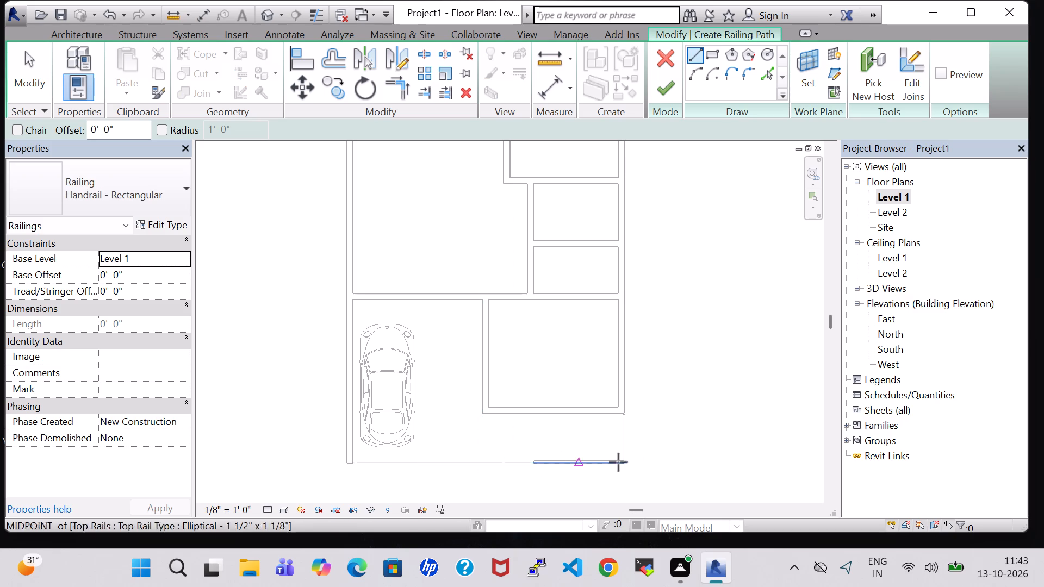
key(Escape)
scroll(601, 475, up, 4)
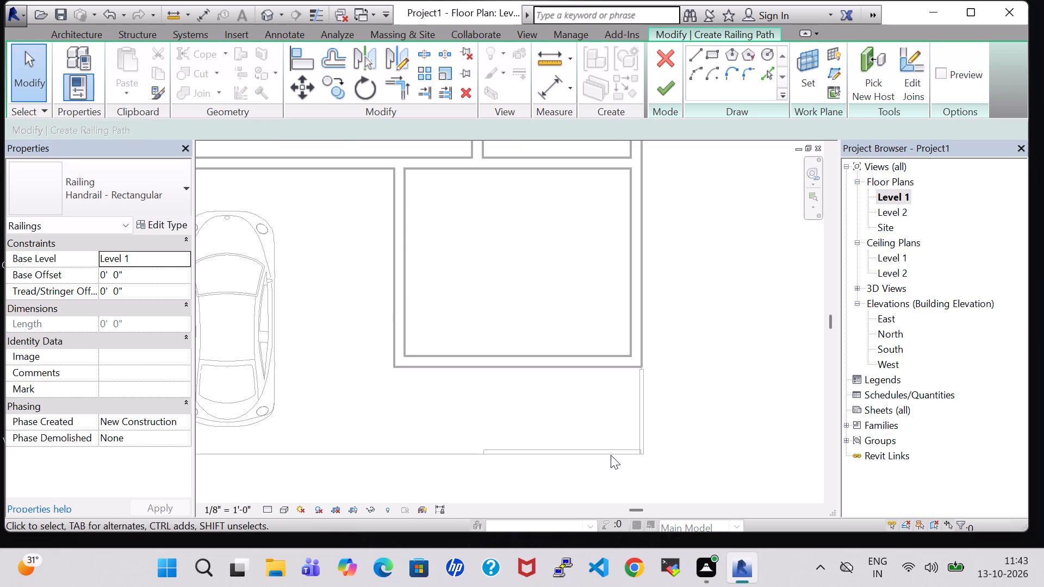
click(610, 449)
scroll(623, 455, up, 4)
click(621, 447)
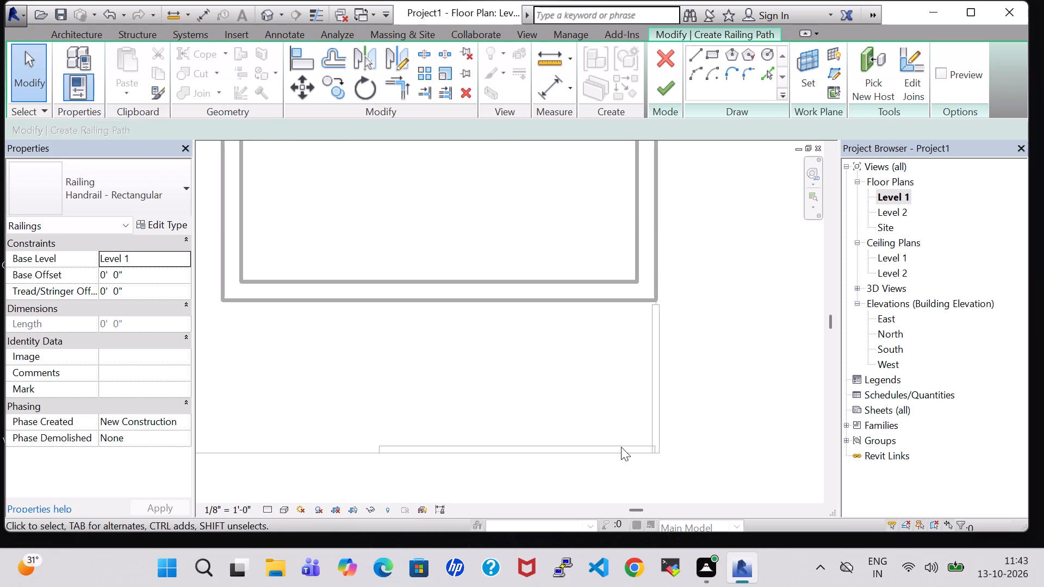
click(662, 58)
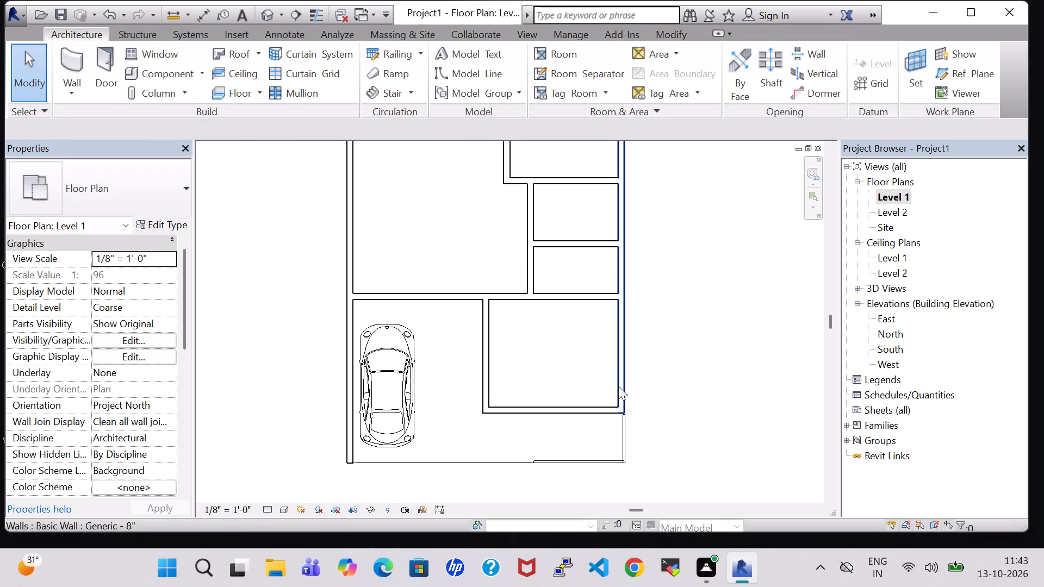
Delete the short glass railing along the southern boundary, keeping the room separation line beneath it.
click(573, 461)
key(Delete)
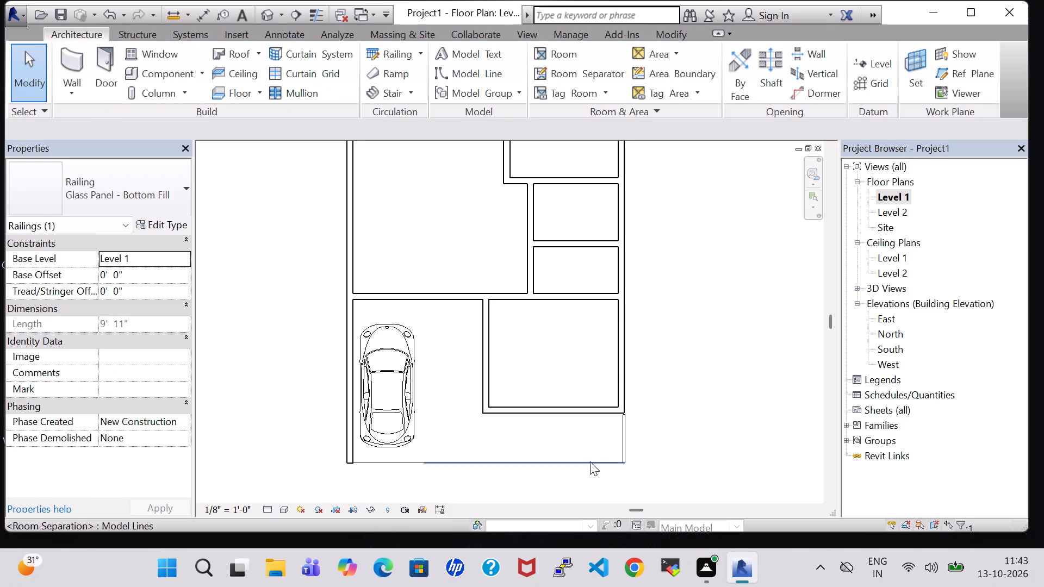
Sketch a straight railing about 15'-5" long on the southern boundary, from the partition's west face line to the east railing.
scroll(669, 470, up, 4)
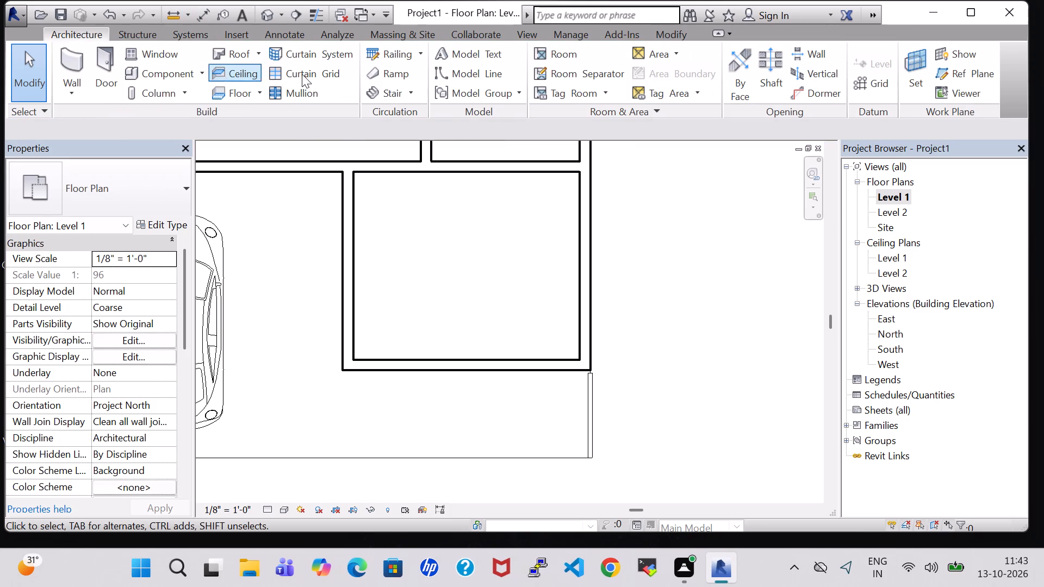
click(385, 57)
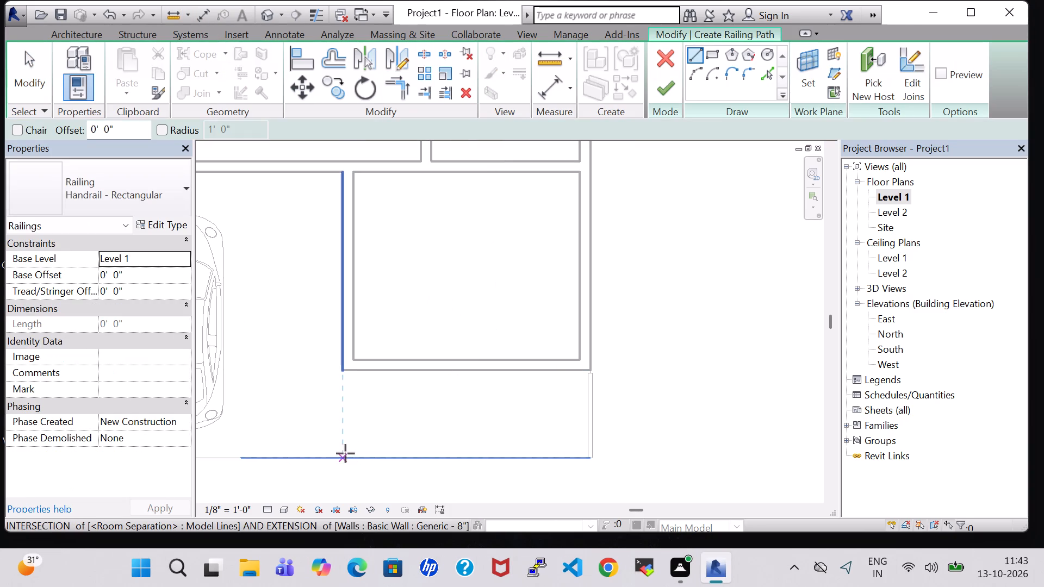
click(343, 458)
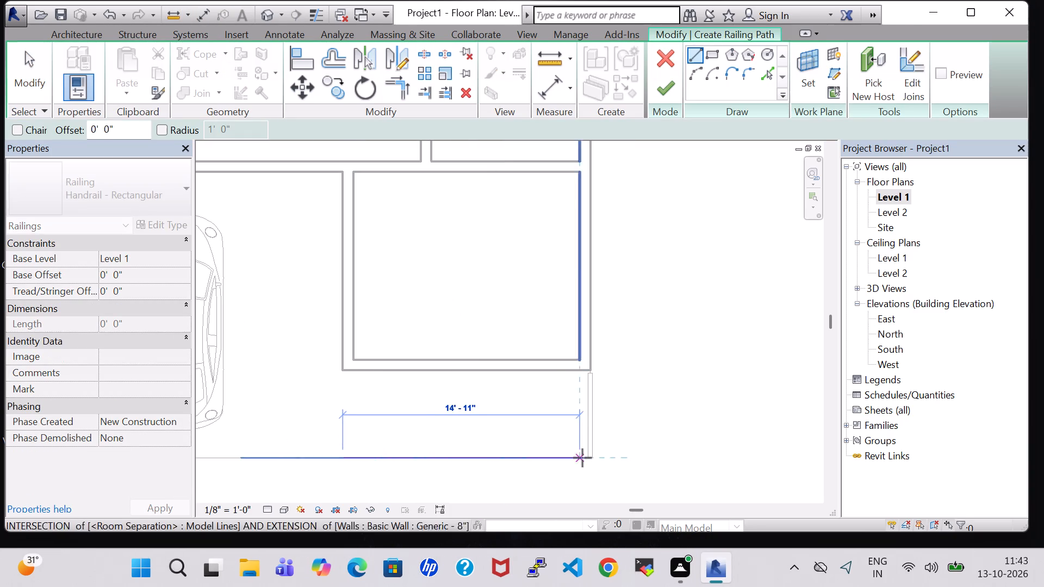
click(587, 458)
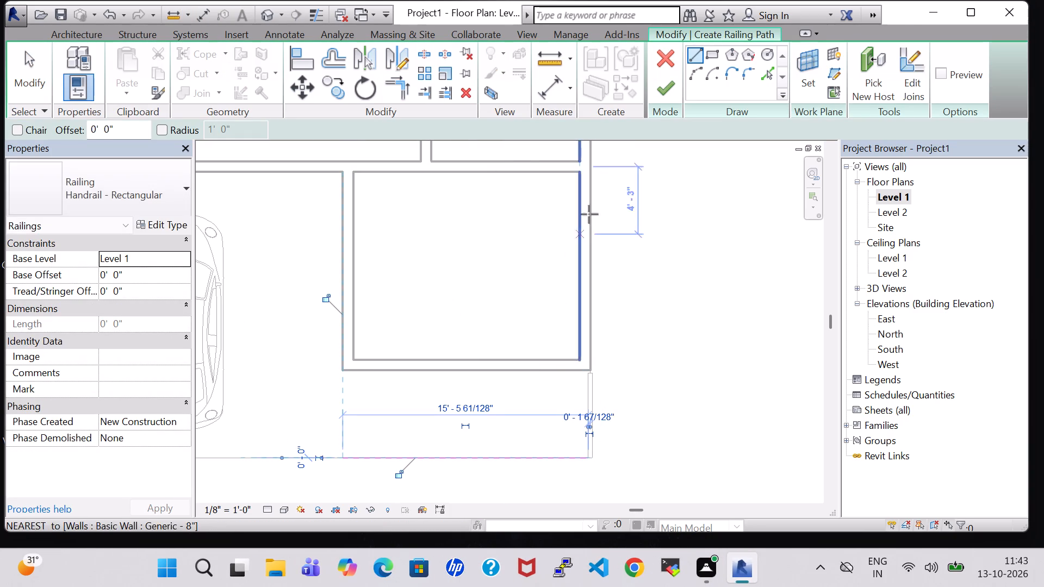
click(660, 86)
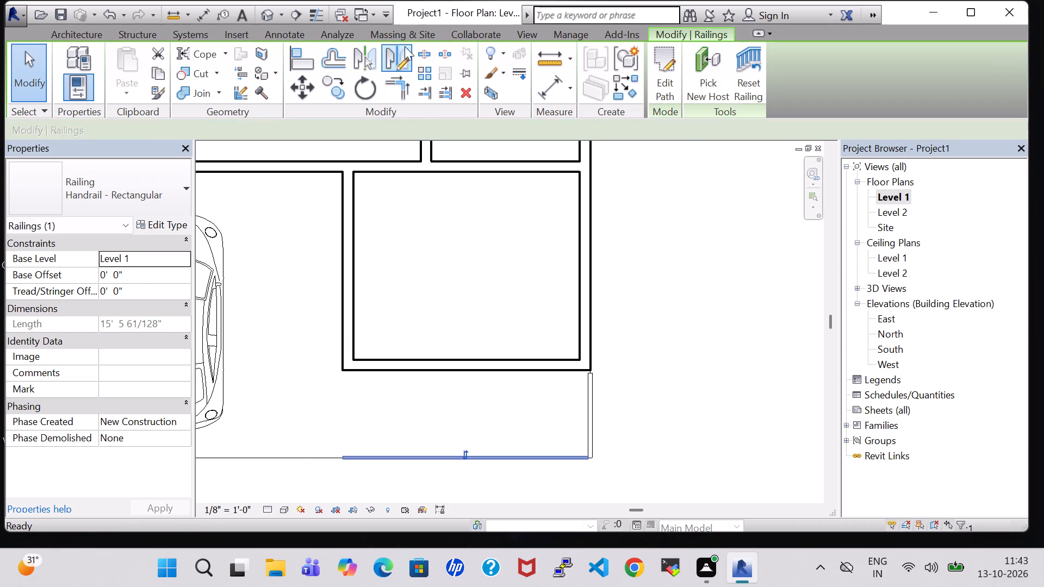
In the 3D view, change the new southern railing's type to Glass Panel - Bottom Fill.
click(260, 10)
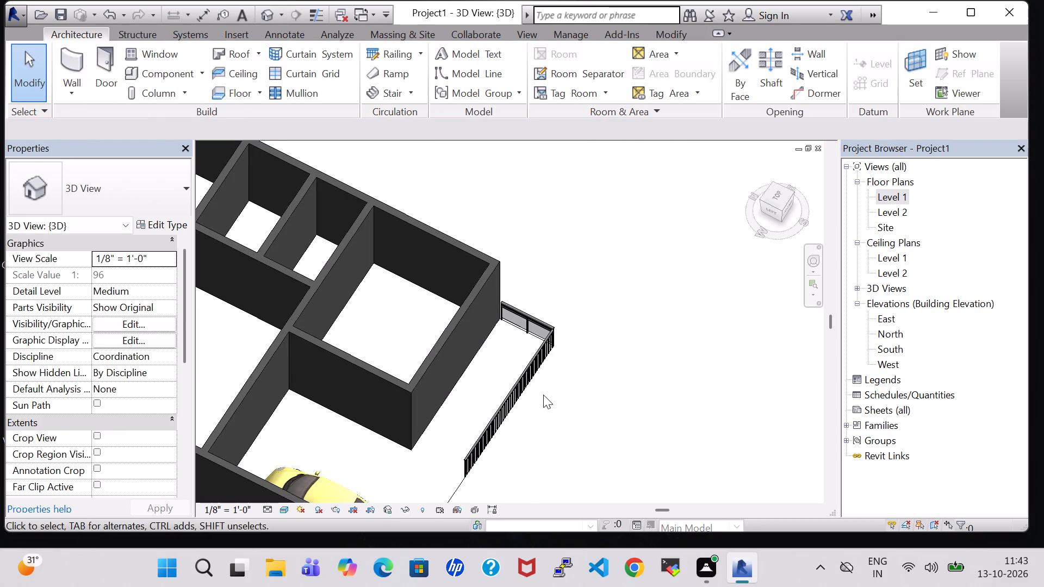
shift+middle_drag(542, 421, 449, 366)
shift+middle_drag(489, 451, 434, 355)
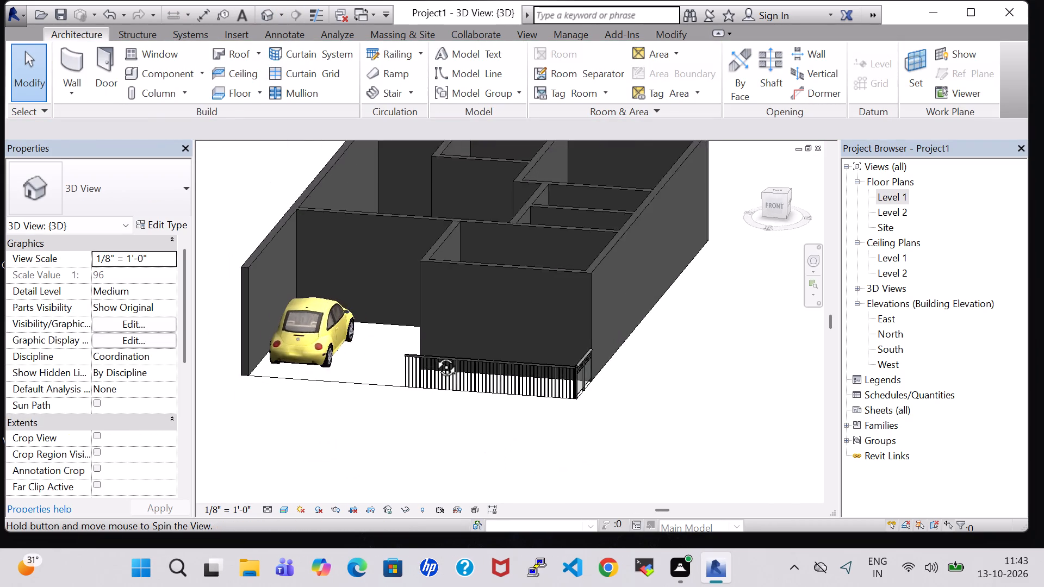
shift+middle_drag(434, 355, 434, 348)
click(441, 359)
click(141, 195)
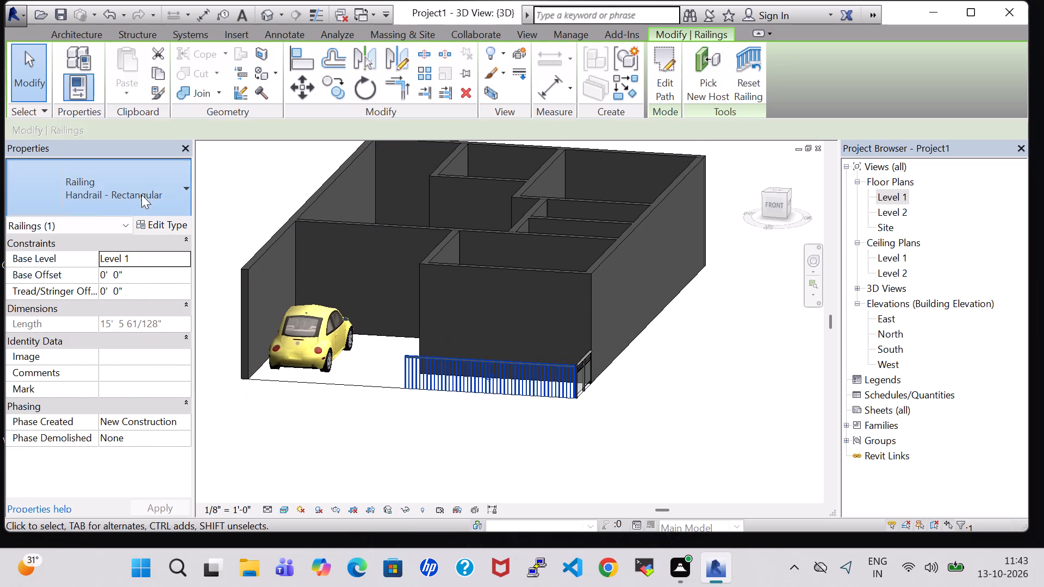
click(92, 267)
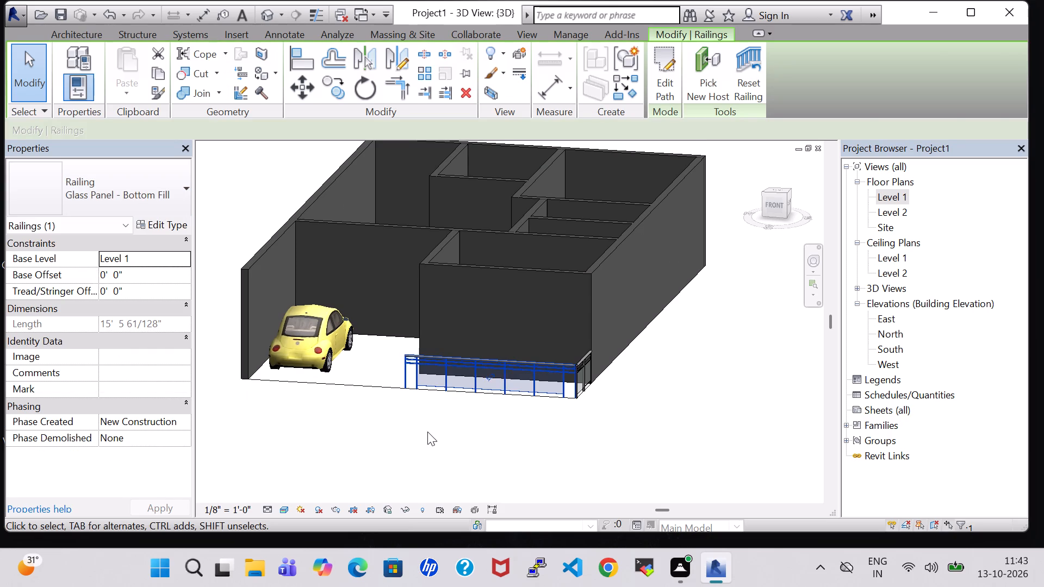
click(429, 434)
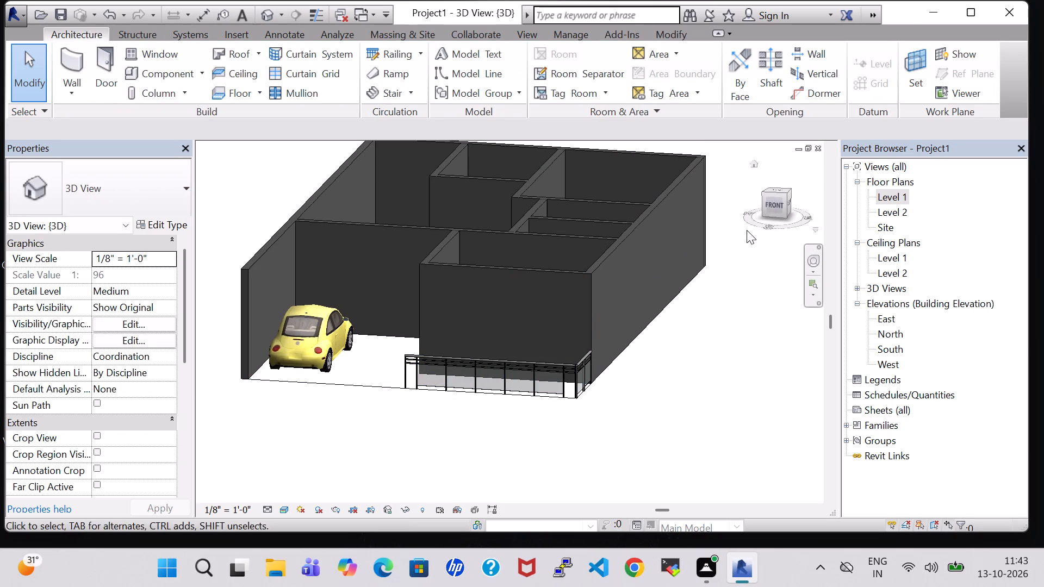
Examine the room layout and partitions in the Level 1 floor plan and from several angles in the 3D view.
double_click(894, 192)
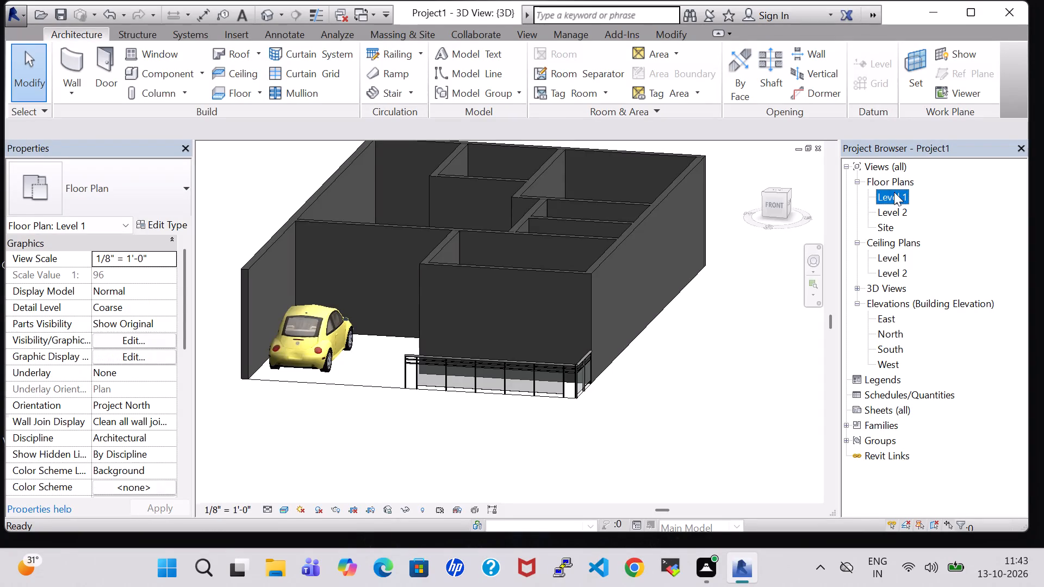
scroll(457, 409, down, 3)
middle_drag(614, 377, 643, 386)
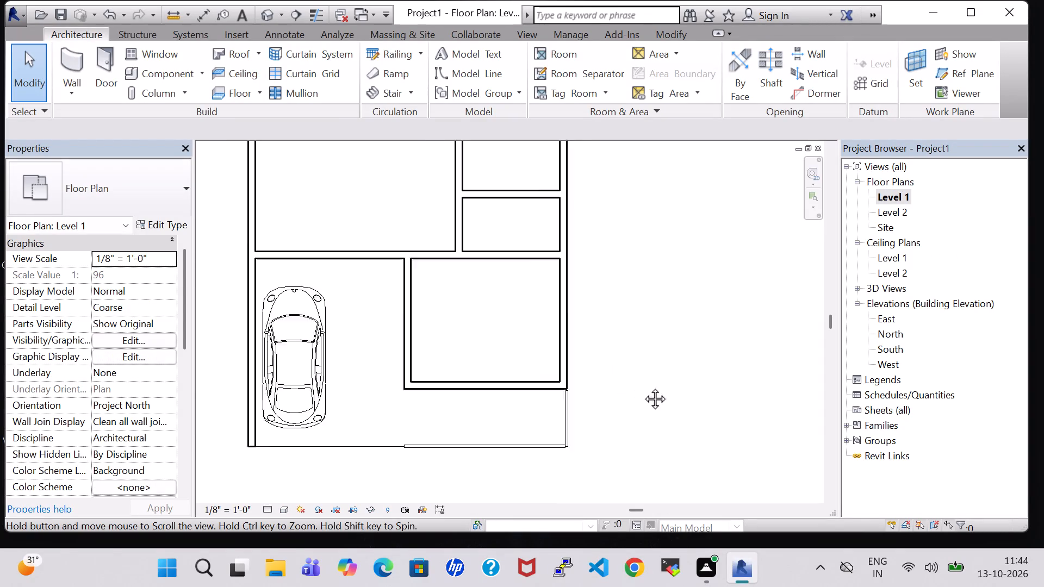
middle_drag(643, 386, 654, 402)
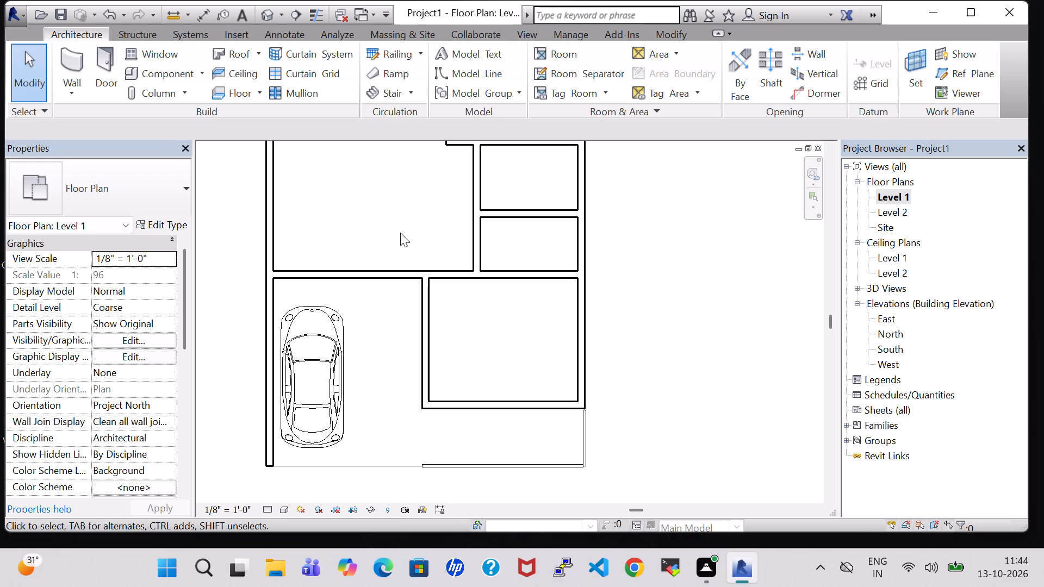
scroll(352, 308, down, 1)
middle_drag(352, 308, 328, 336)
scroll(336, 325, down, 1)
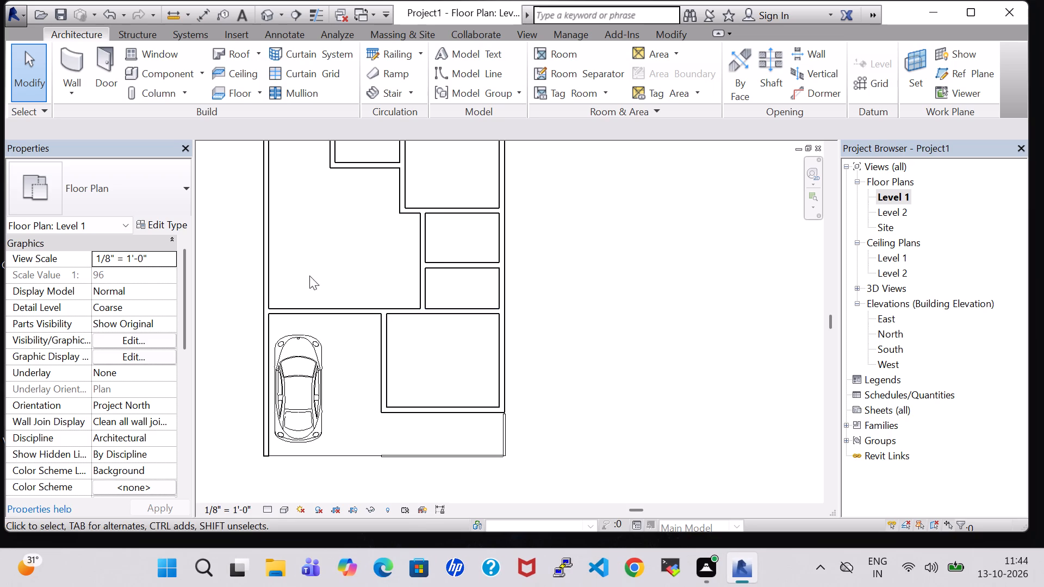
middle_drag(309, 251, 318, 364)
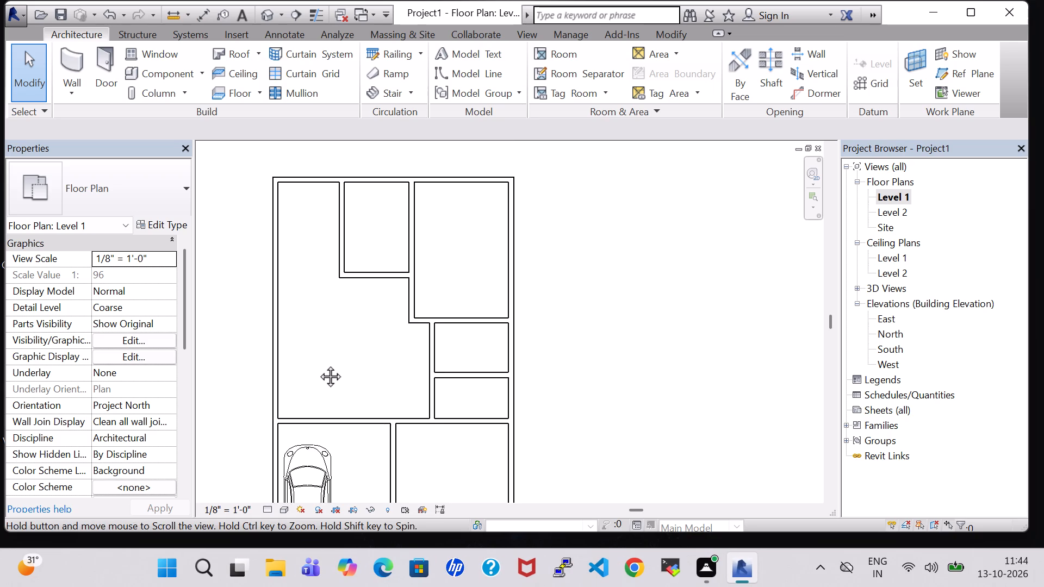
middle_drag(318, 364, 318, 371)
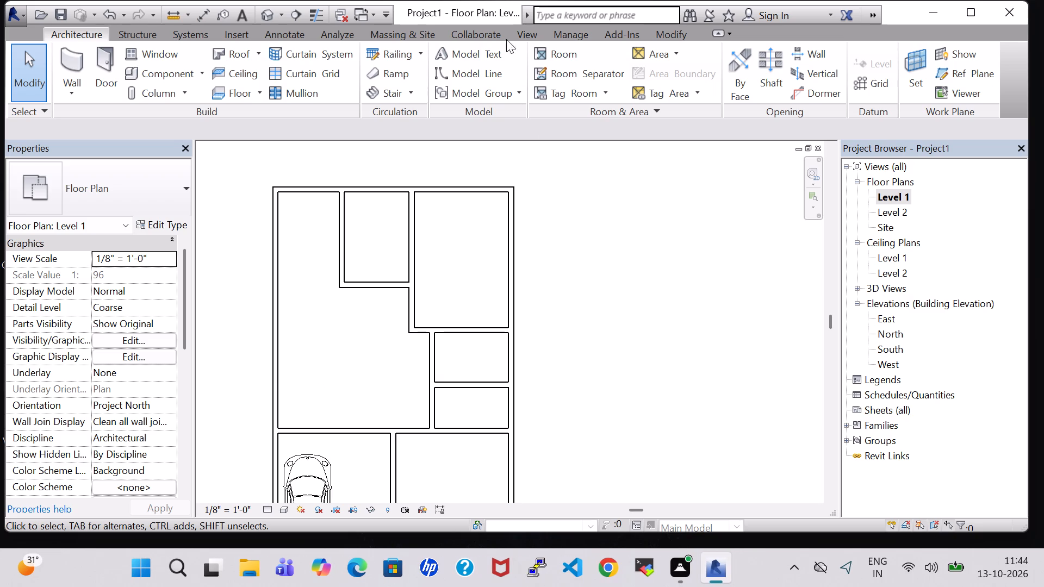
click(265, 14)
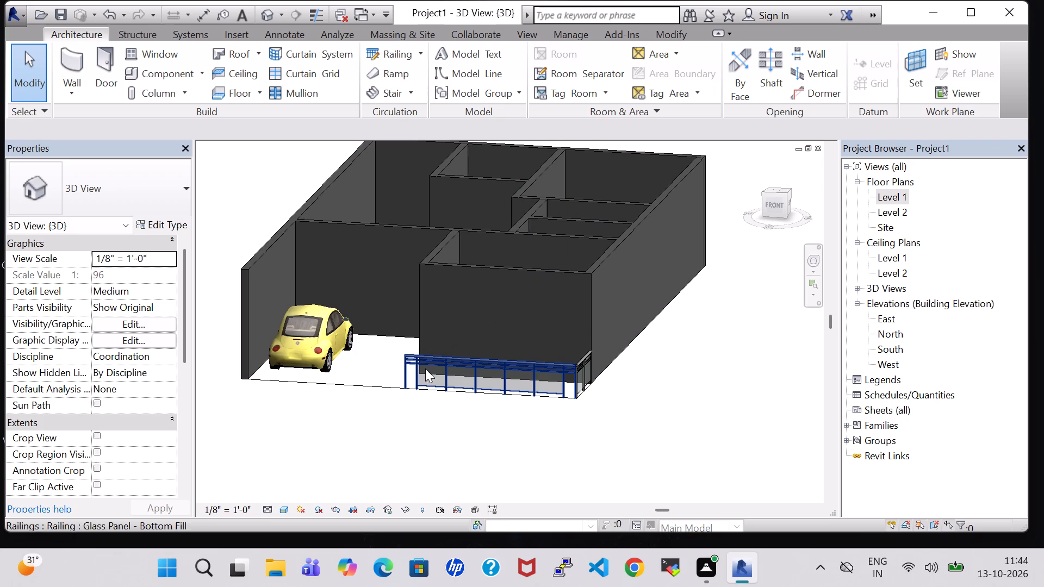
shift+middle_drag(382, 448, 448, 488)
middle_drag(389, 453, 390, 453)
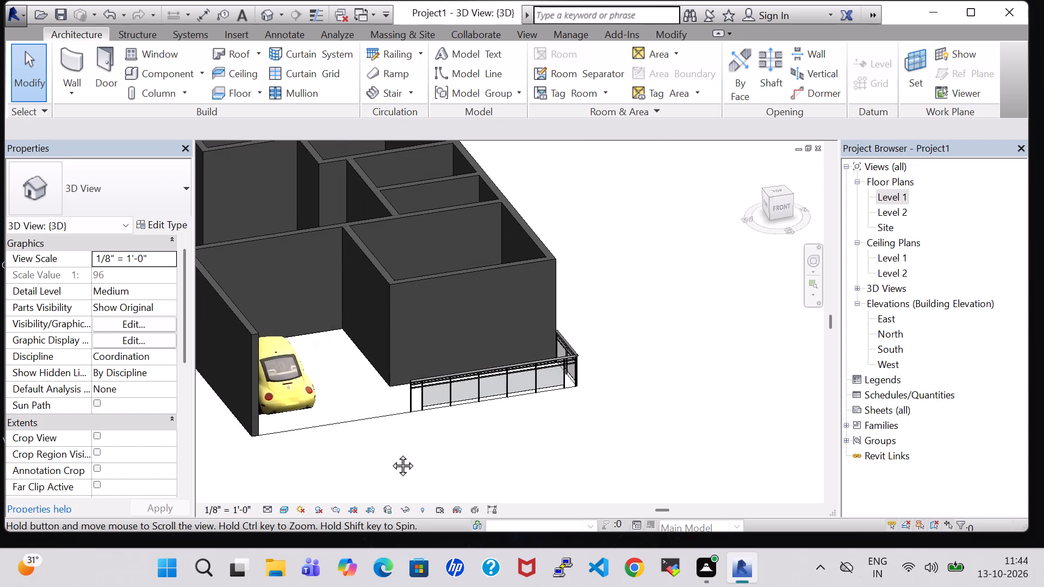
middle_drag(390, 453, 576, 433)
shift+middle_drag(289, 267, 375, 383)
middle_drag(340, 357, 533, 362)
shift+middle_drag(353, 427, 391, 446)
middle_drag(512, 448, 514, 394)
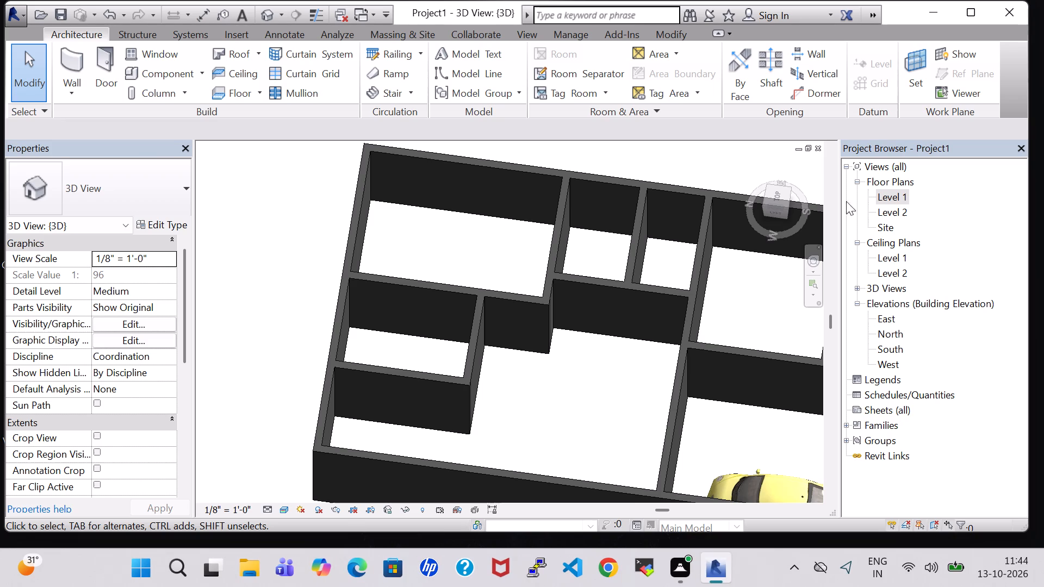
In the Level 1 plan, nudge the partition between the two small east rooms slightly north.
double_click(906, 193)
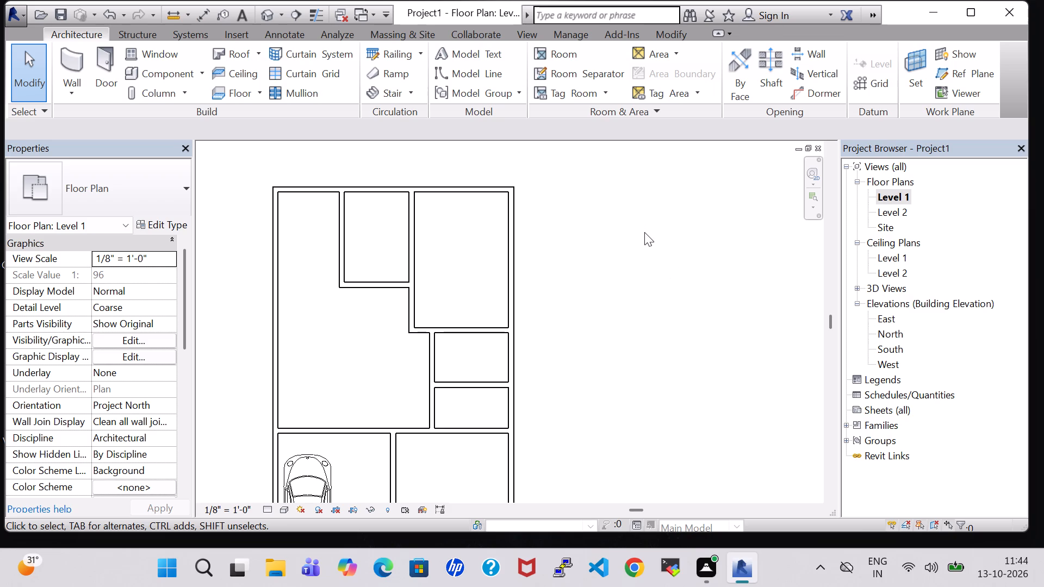
scroll(637, 248, down, 1)
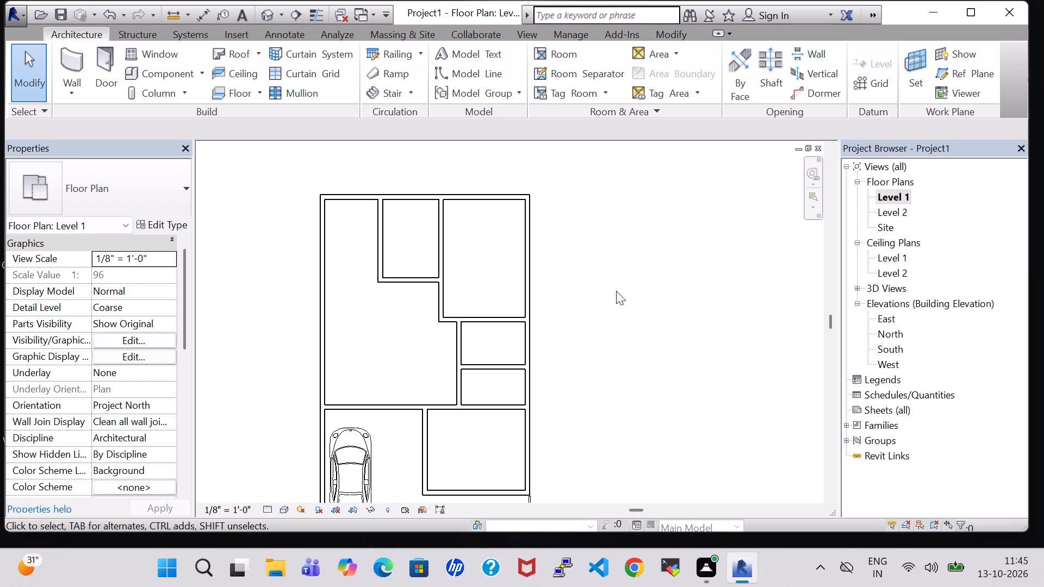
middle_drag(619, 297, 613, 295)
click(498, 360)
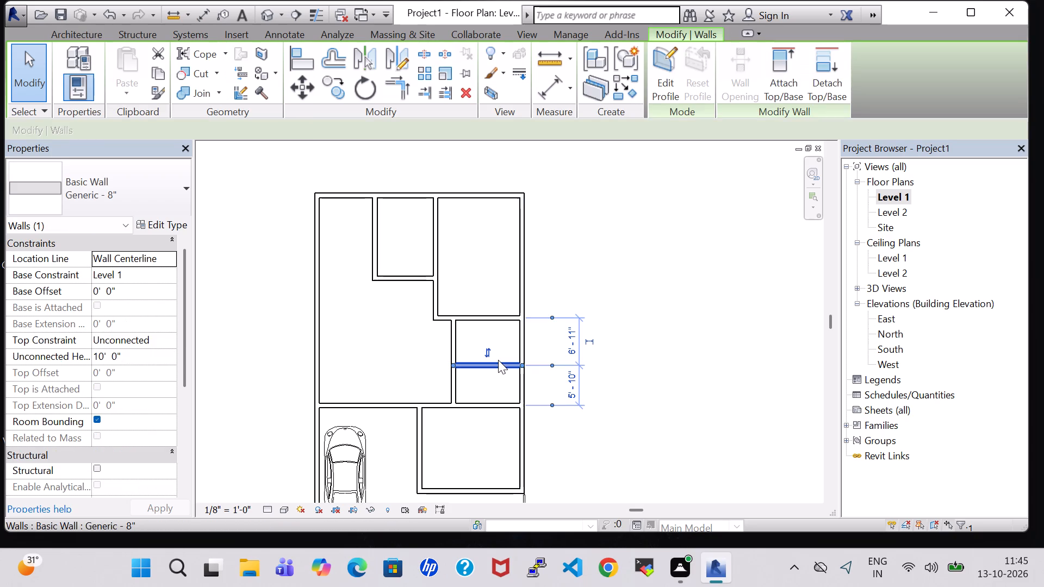
key(Up)
key(Up)
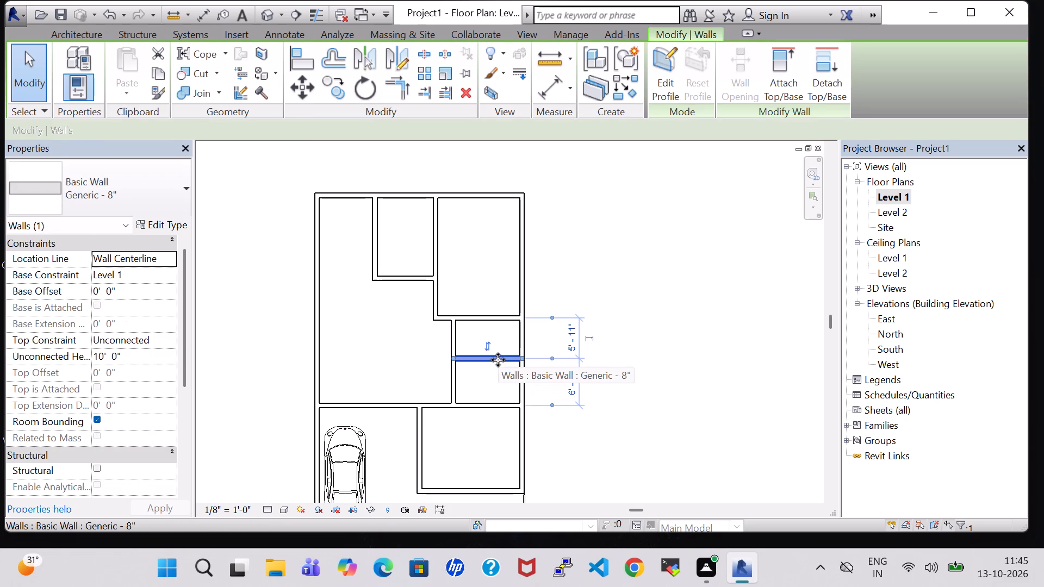
key(Down)
click(650, 334)
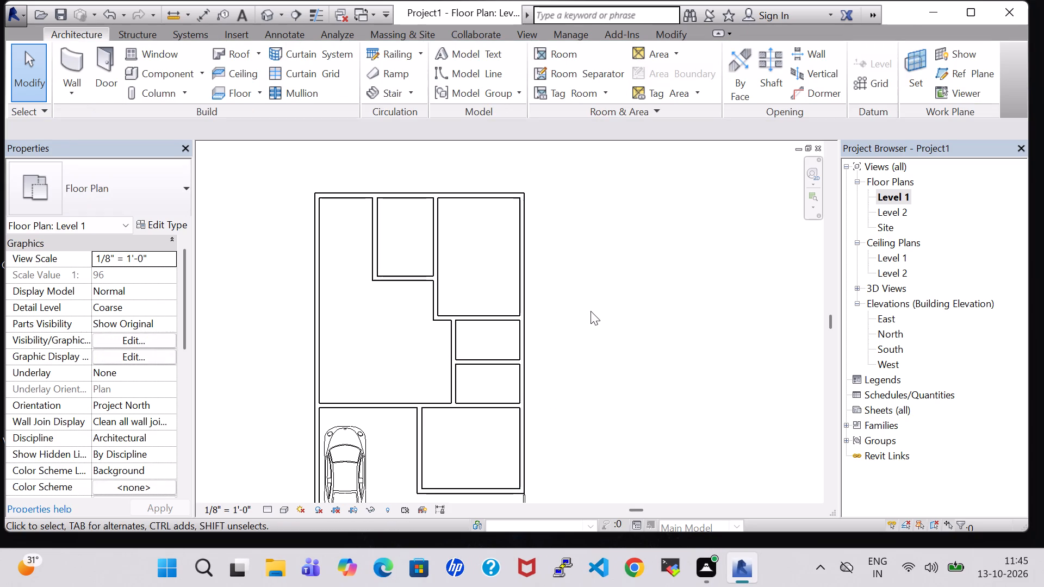
Place a Single-Flush 36" x 84" door in the northern small east room's west wall, about 2'-3" from its north wall, swinging inward.
middle_drag(591, 311, 560, 282)
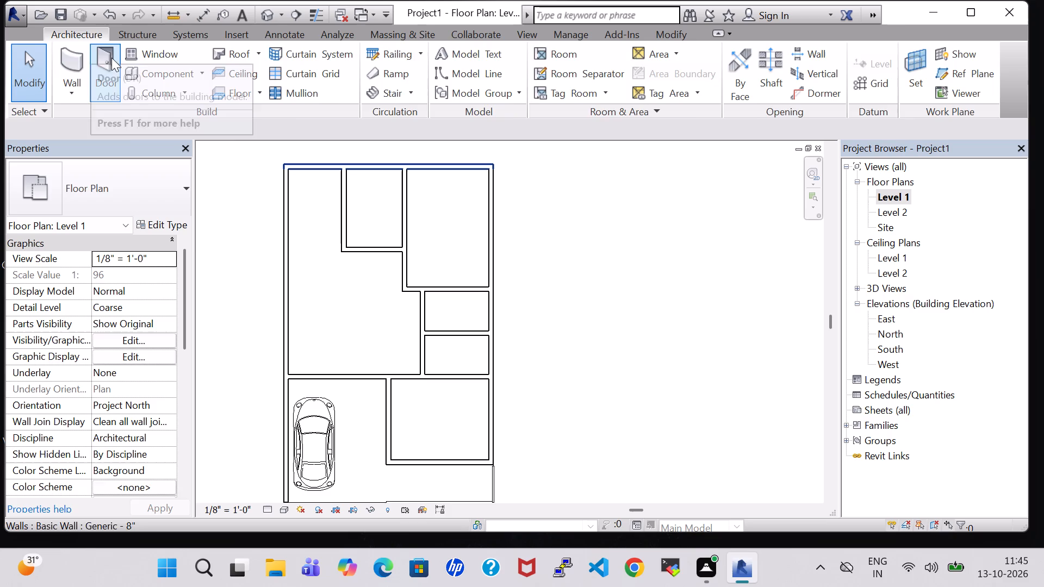
click(111, 58)
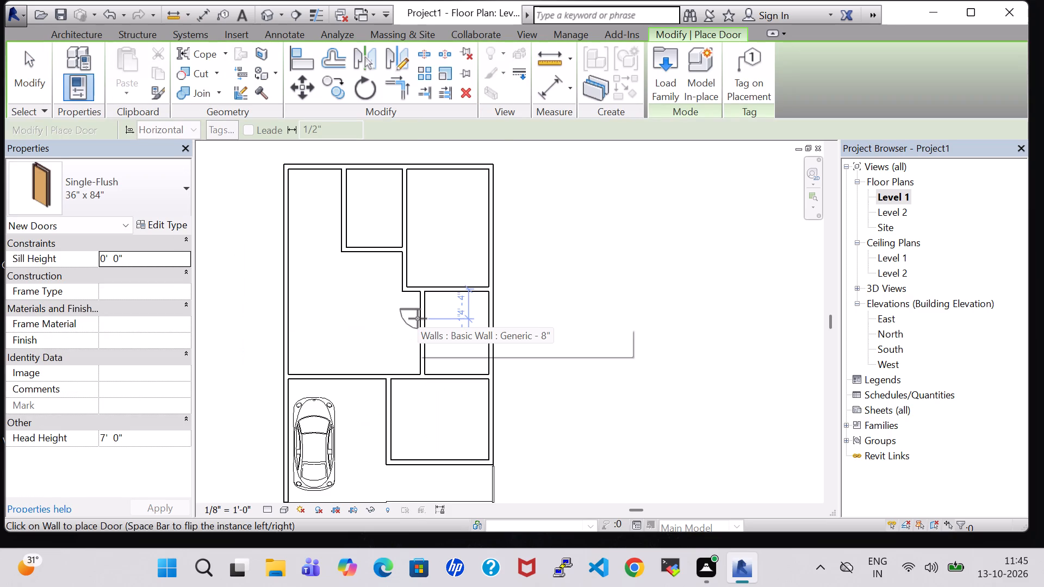
scroll(418, 319, up, 3)
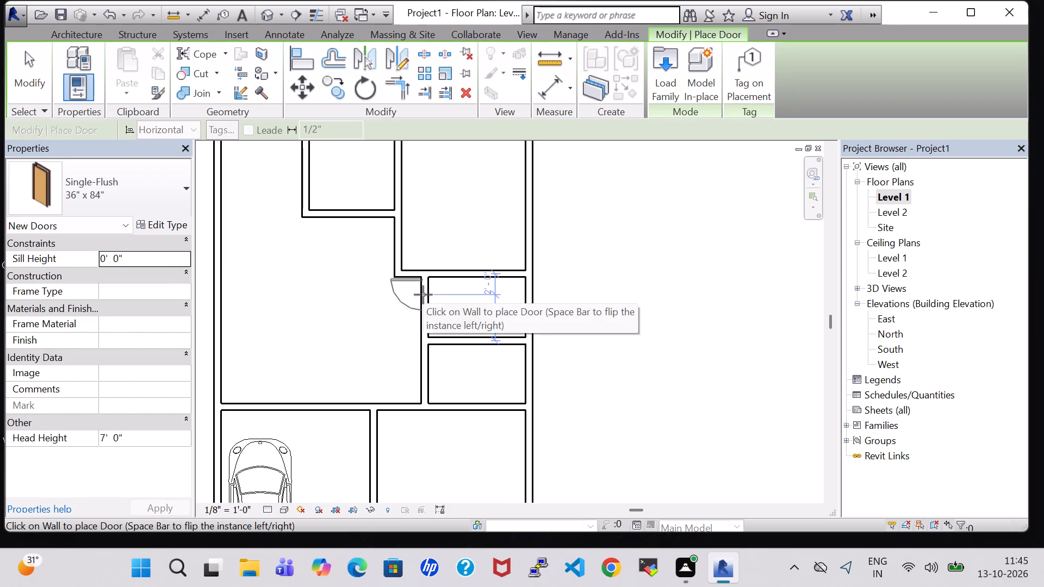
key(space)
key(space)
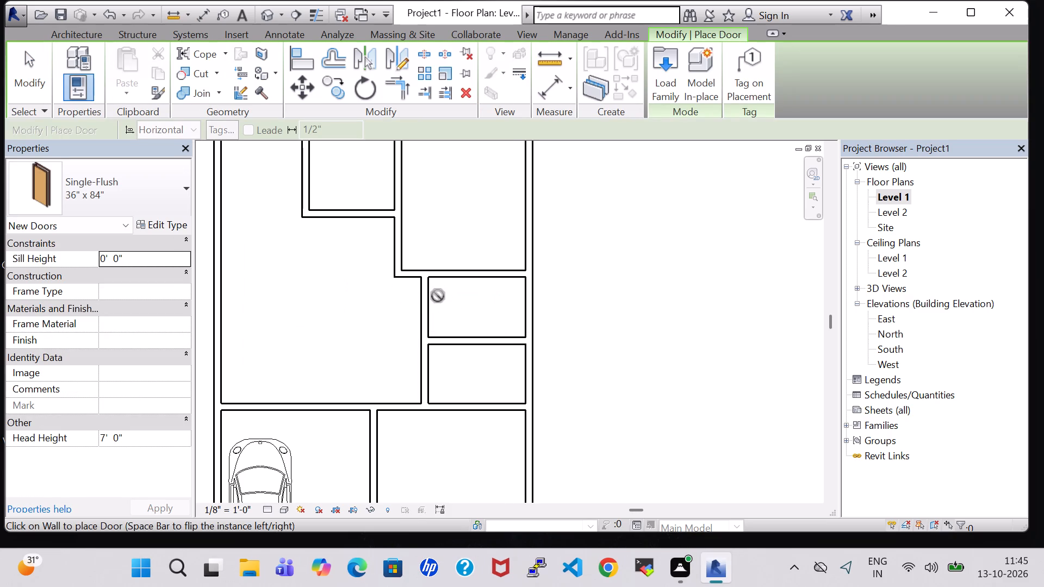
key(space)
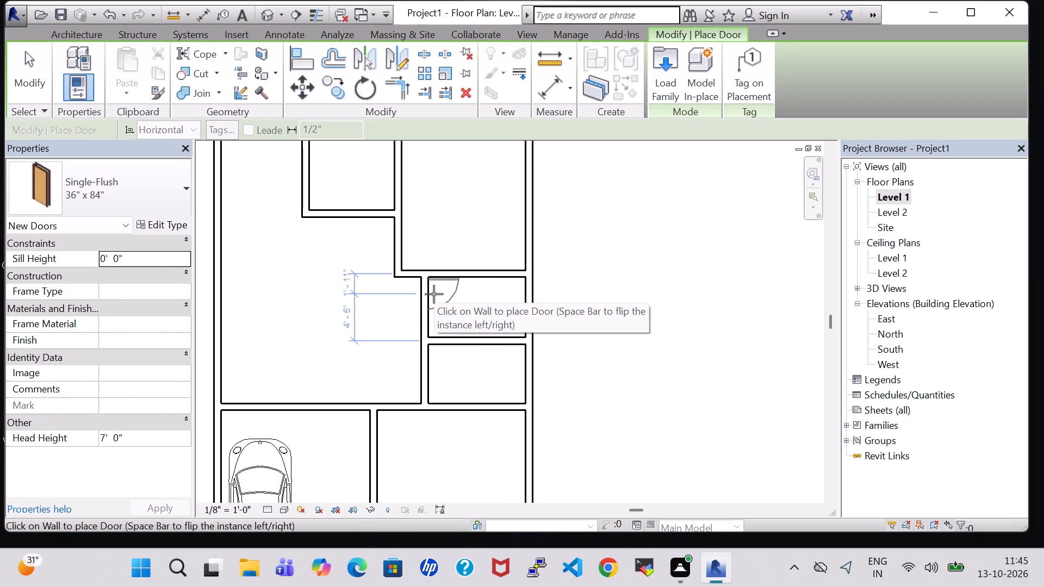
click(434, 297)
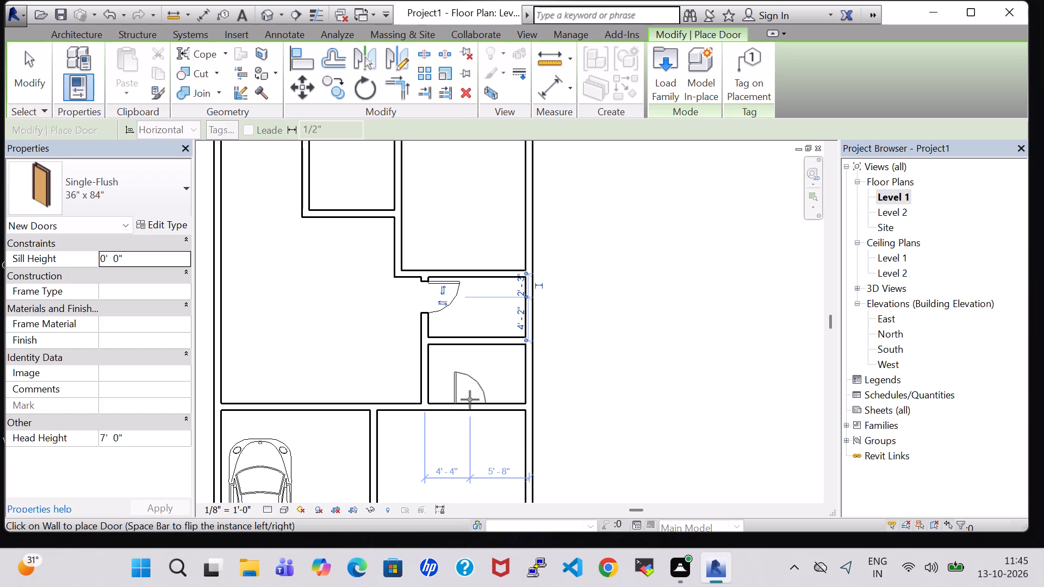
Place another Single-Flush 36" x 84" door in the southern small room's south wall, about 4'-4" from its west wall, swinging inward.
click(470, 399)
scroll(598, 399, down, 1)
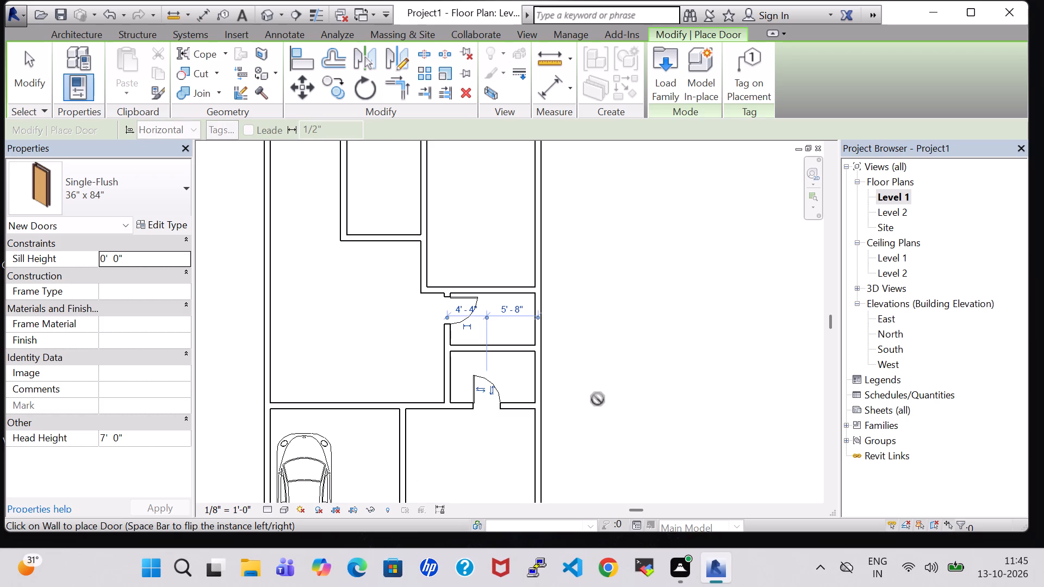
key(Escape)
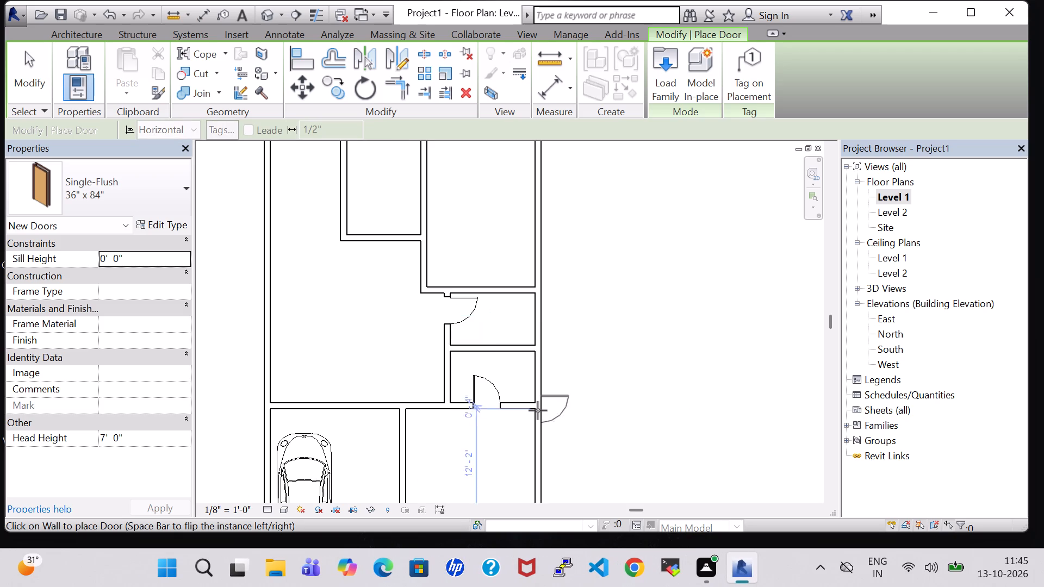
key(Escape)
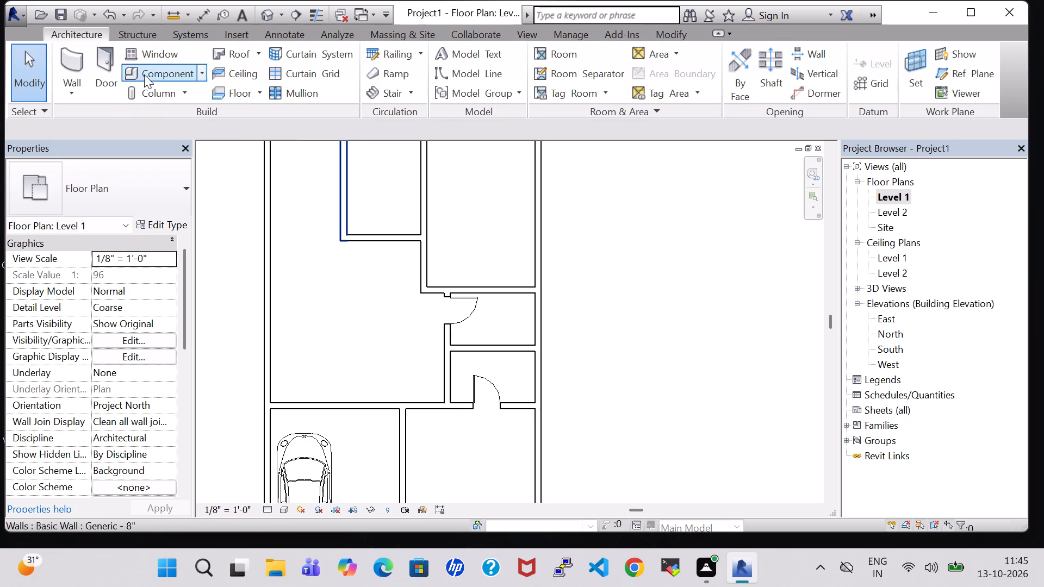
Load the residential door family Door-Exterior-Single-Entry-Half Arch Glass-Wood_Clad with the 30" x 80" type.
click(98, 67)
click(138, 187)
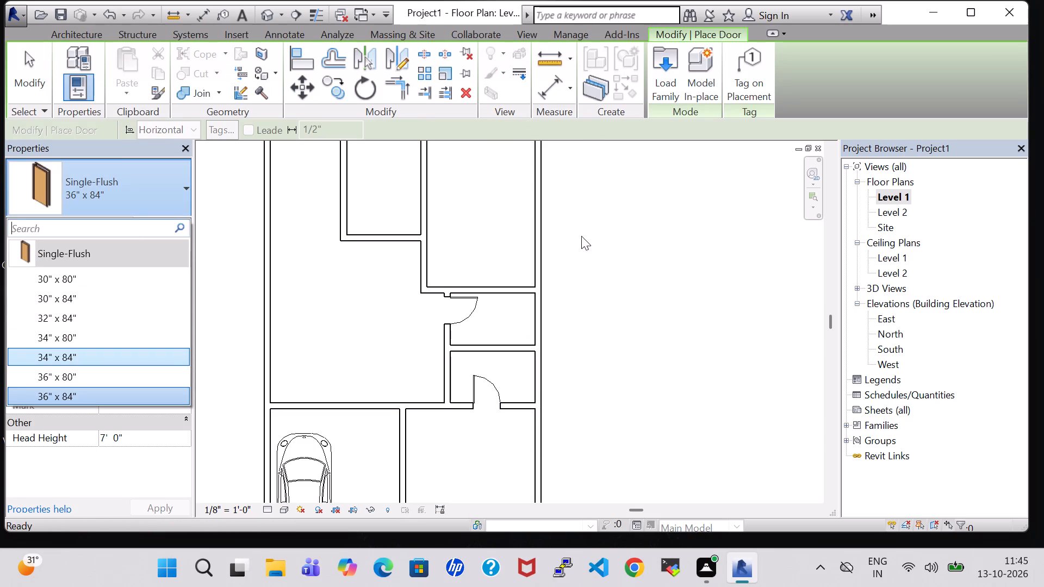
click(665, 84)
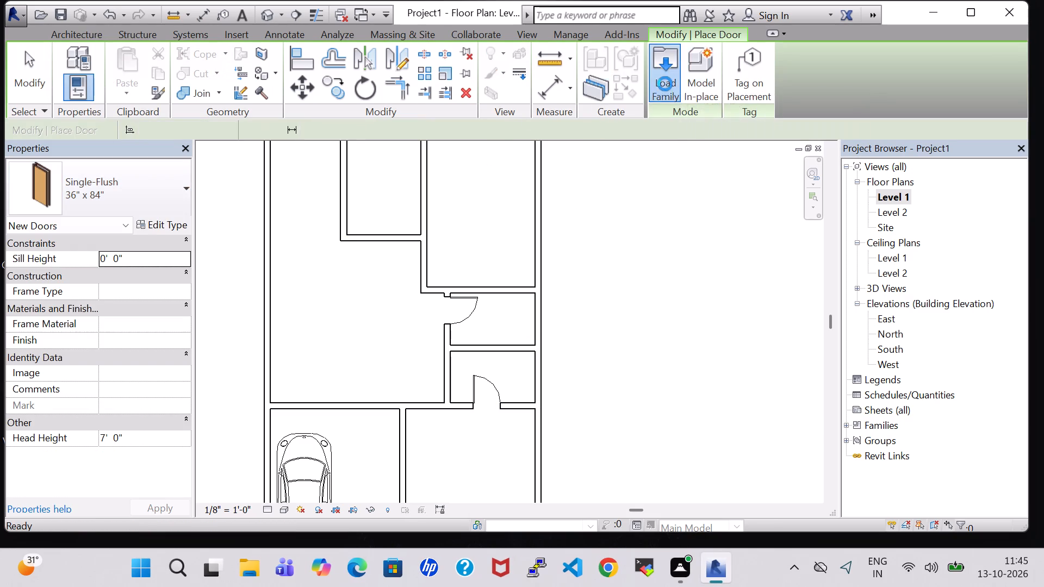
scroll(620, 230, down, 4)
scroll(620, 230, up, 3)
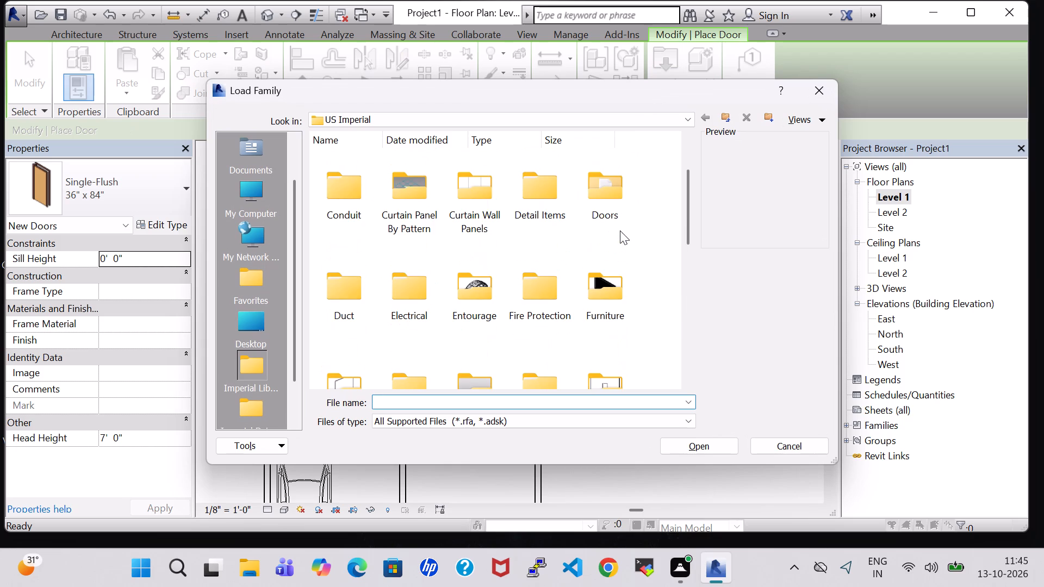
double_click(615, 220)
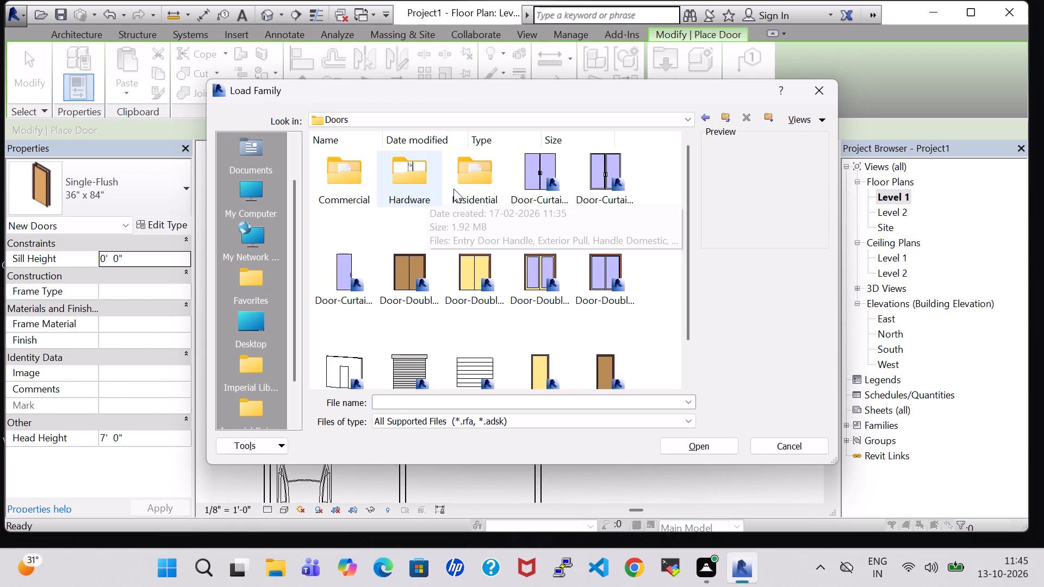
double_click(476, 184)
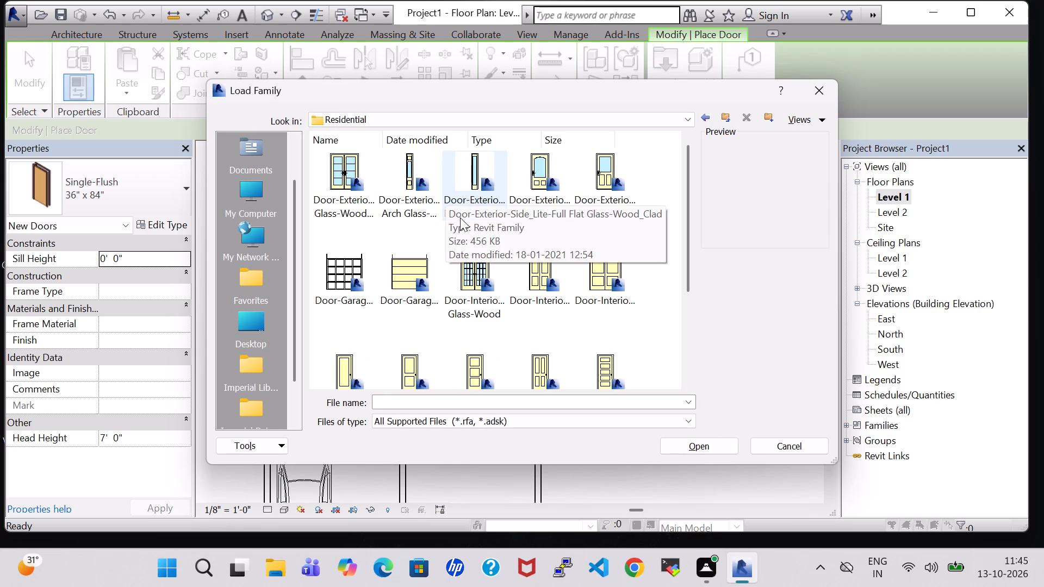
click(552, 177)
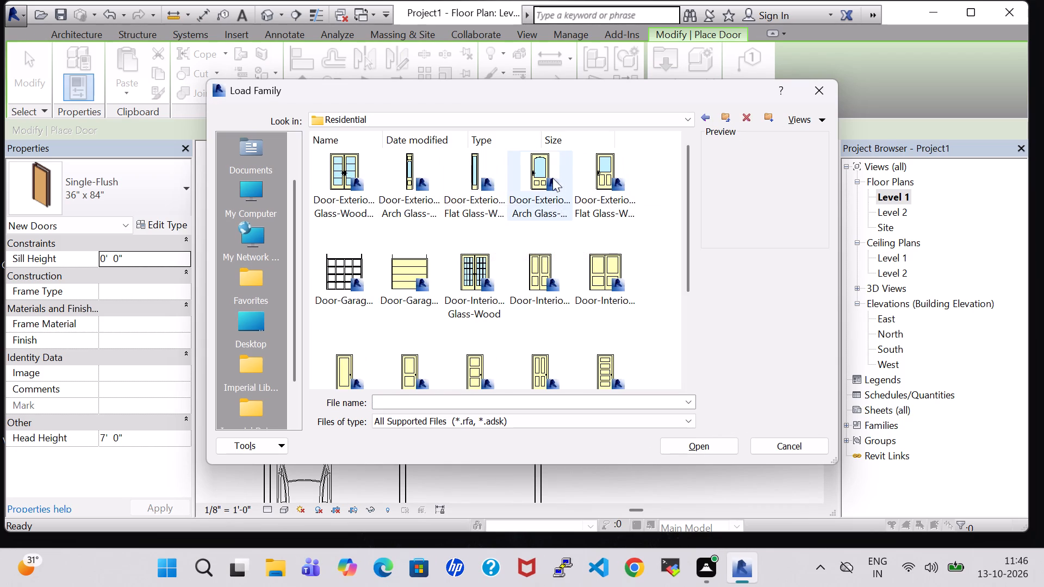
click(701, 446)
click(517, 248)
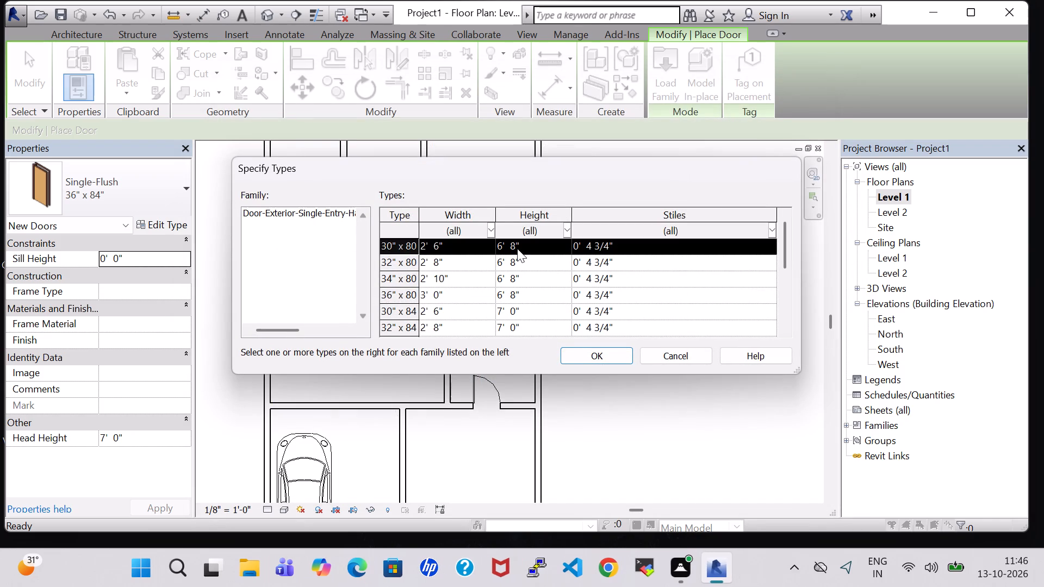
click(593, 362)
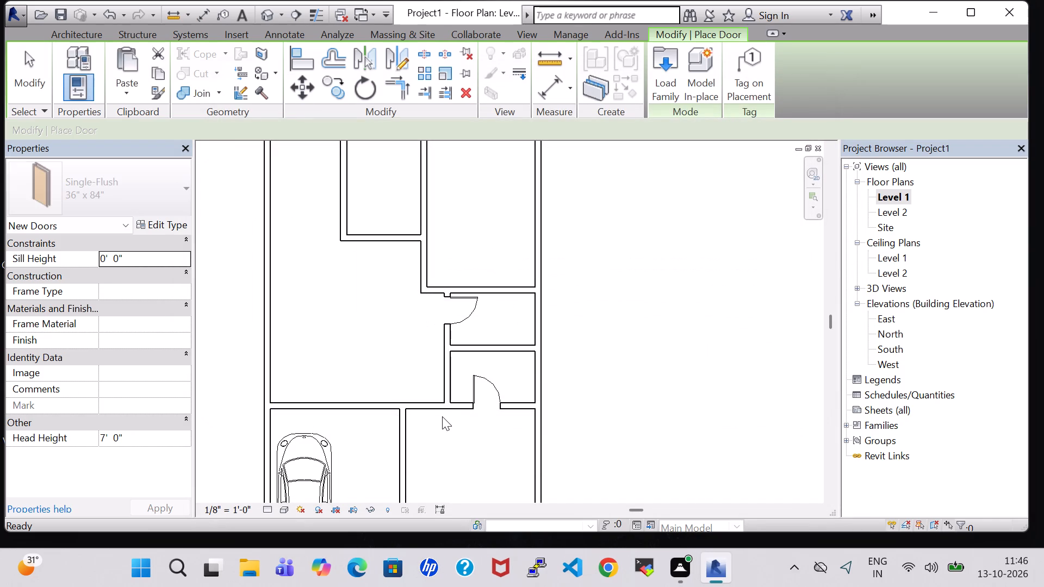
Place the 30" x 80" half-arch glass door in the southern room's north wall, about 2'-0" from the car-bay partition, swinging into the room.
scroll(427, 426, up, 4)
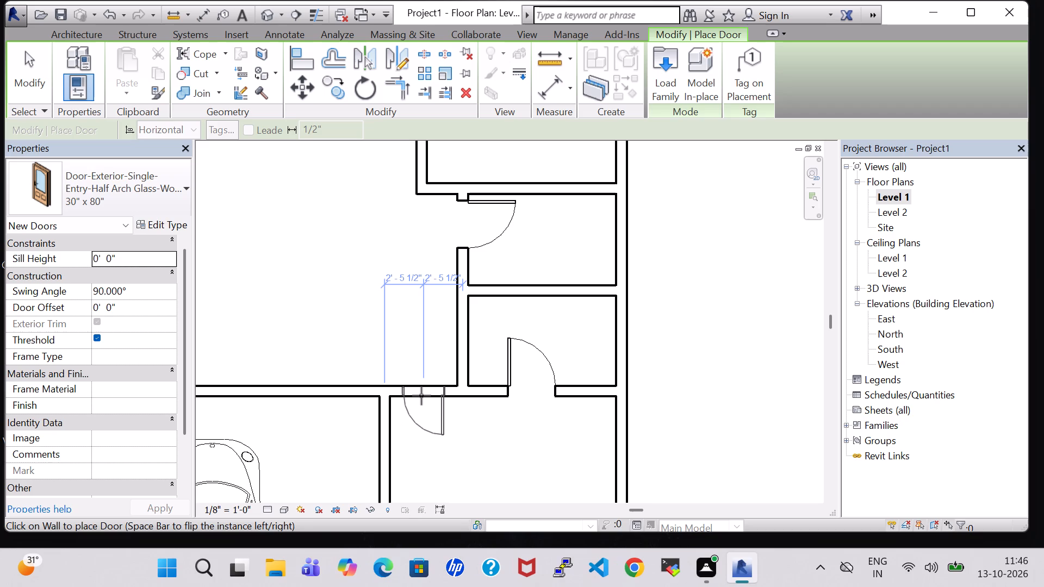
key(space)
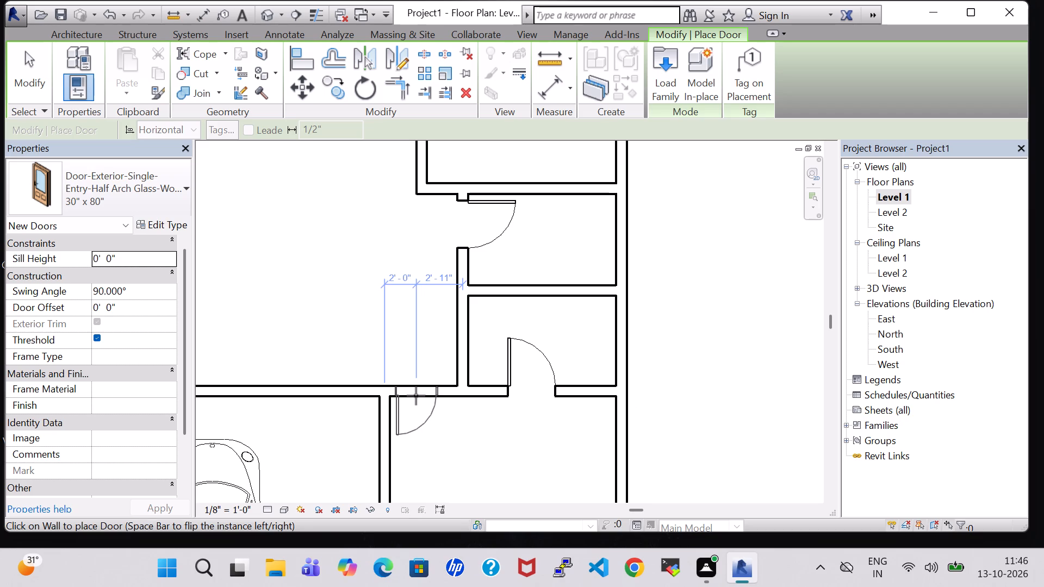
click(416, 396)
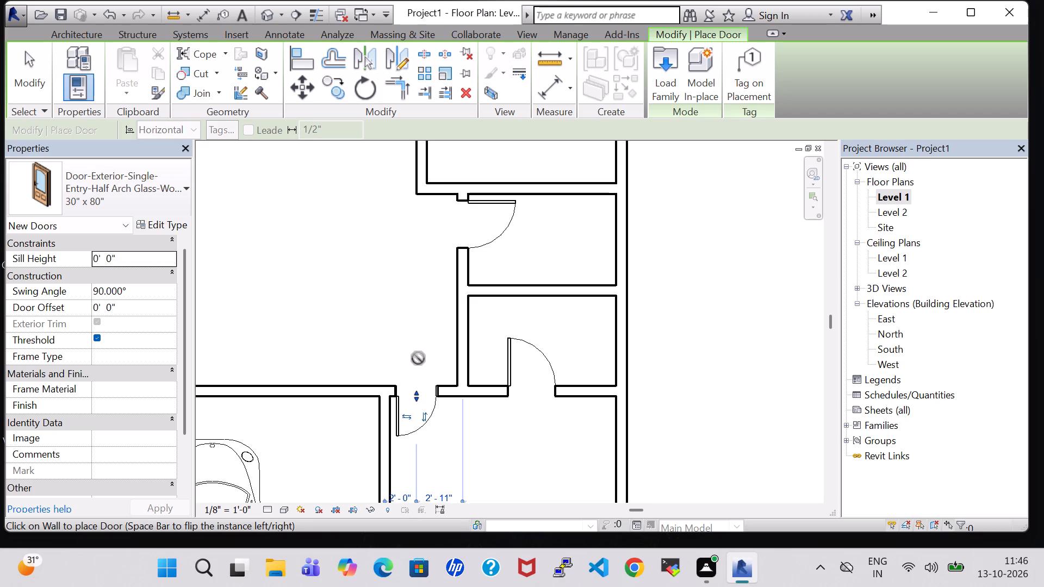
scroll(418, 367, down, 2)
scroll(409, 302, down, 2)
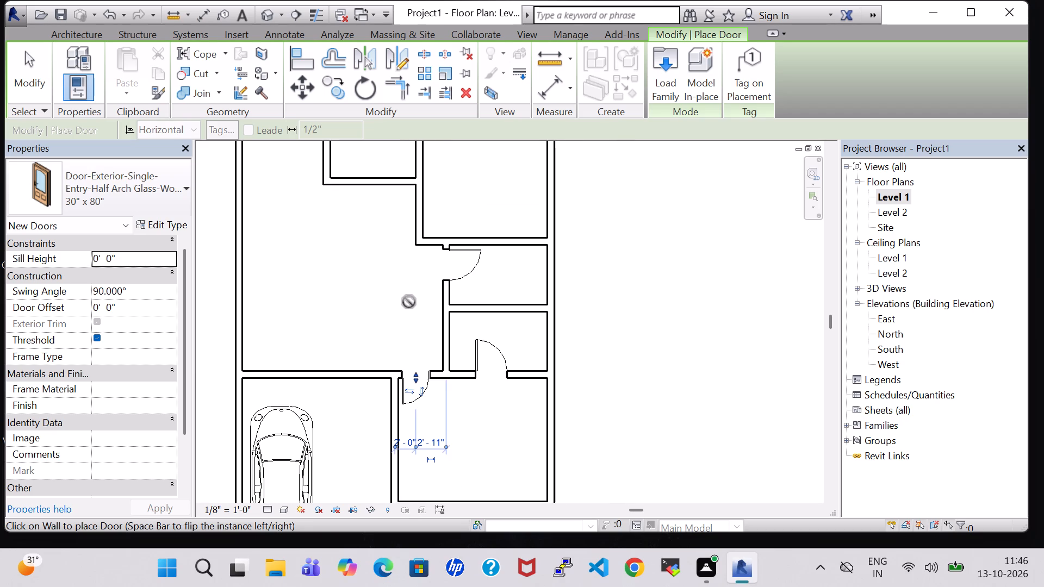
Place a 30" x 80" half-arch glass door in the northeast room's west wall, about 1'-8" from its south wall, swinging inward.
middle_drag(408, 301, 412, 364)
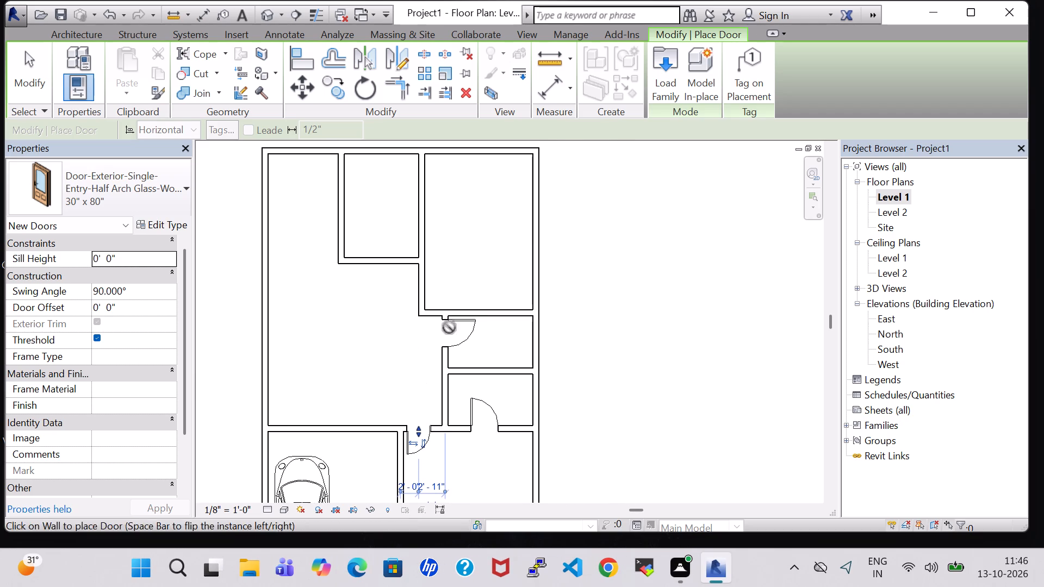
click(426, 297)
key(Escape)
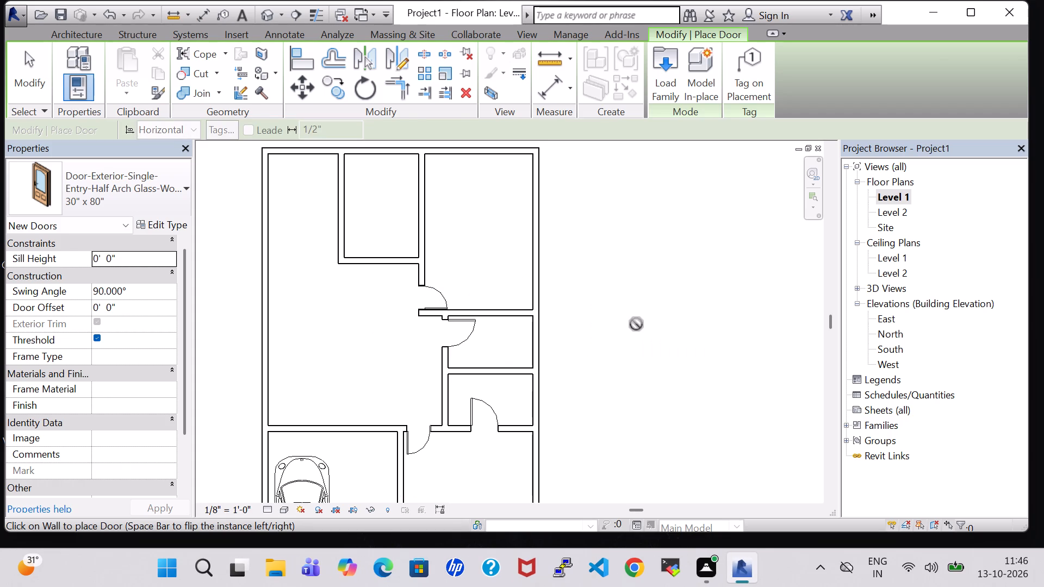
key(Escape)
Set the half-arch glass door type's width to 3'-6", accepting the wall conflict.
click(436, 291)
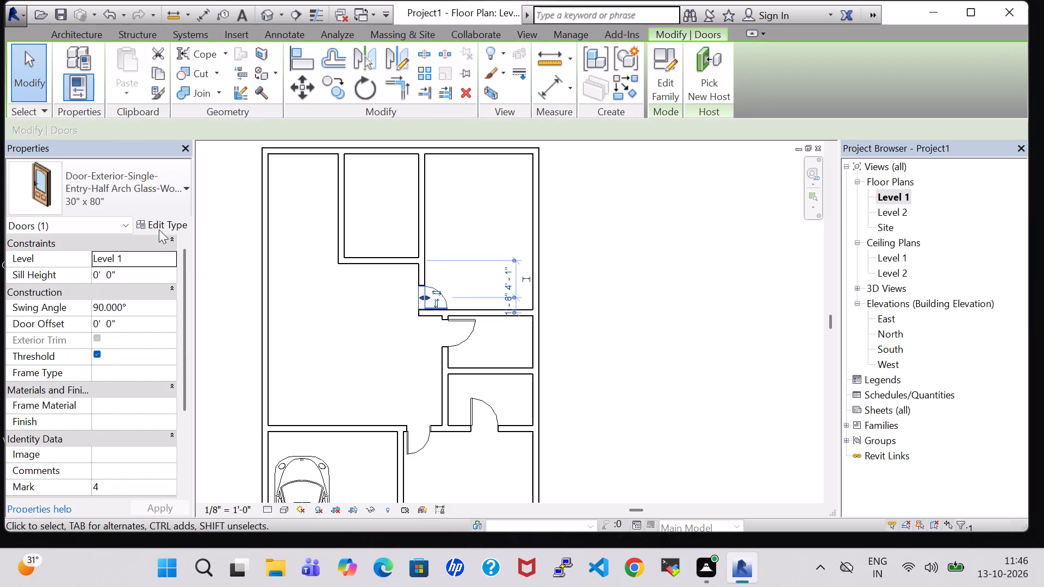
click(161, 232)
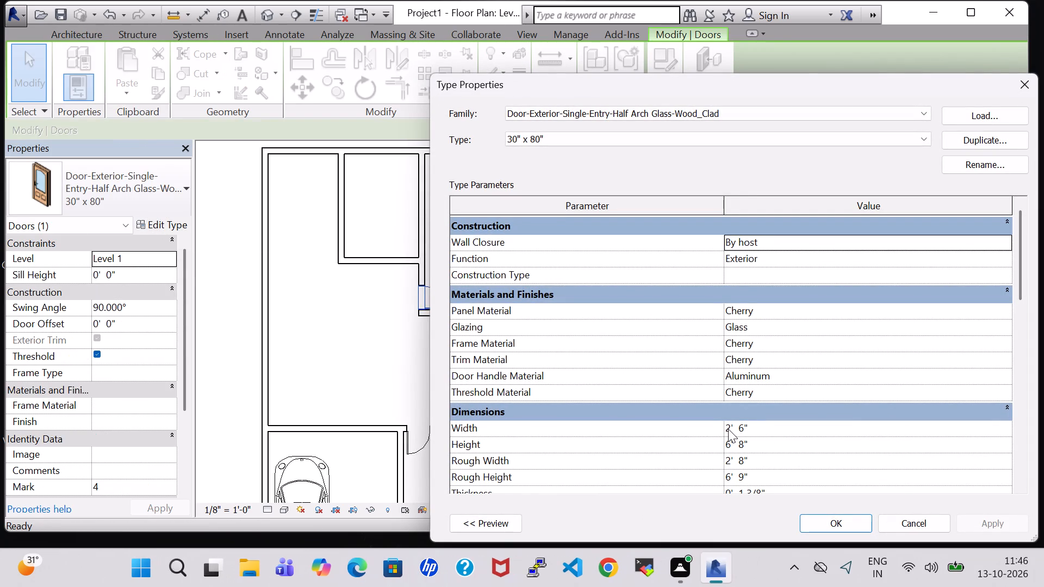
click(731, 432)
key(BackSpace)
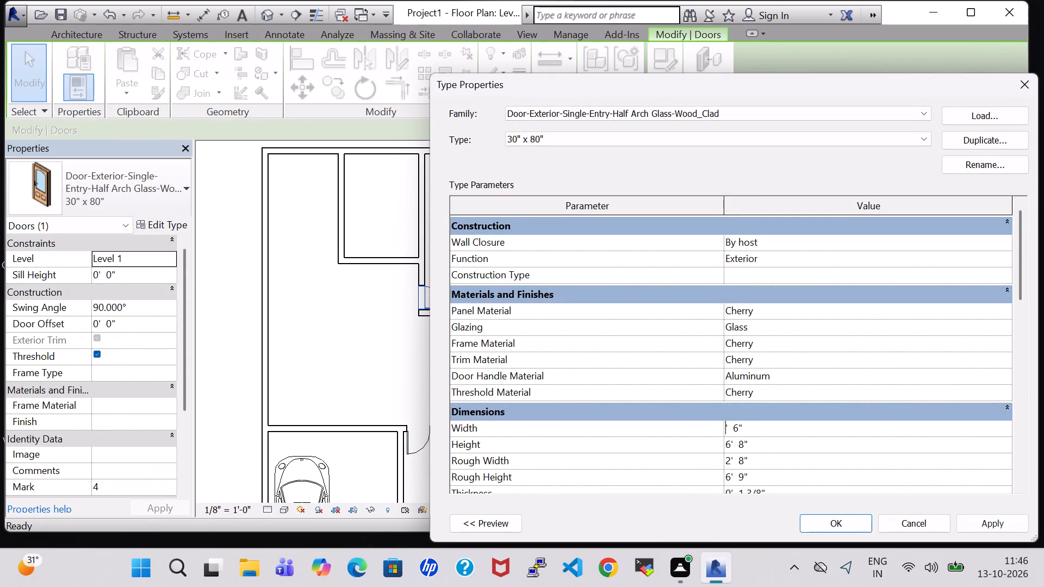
key(3)
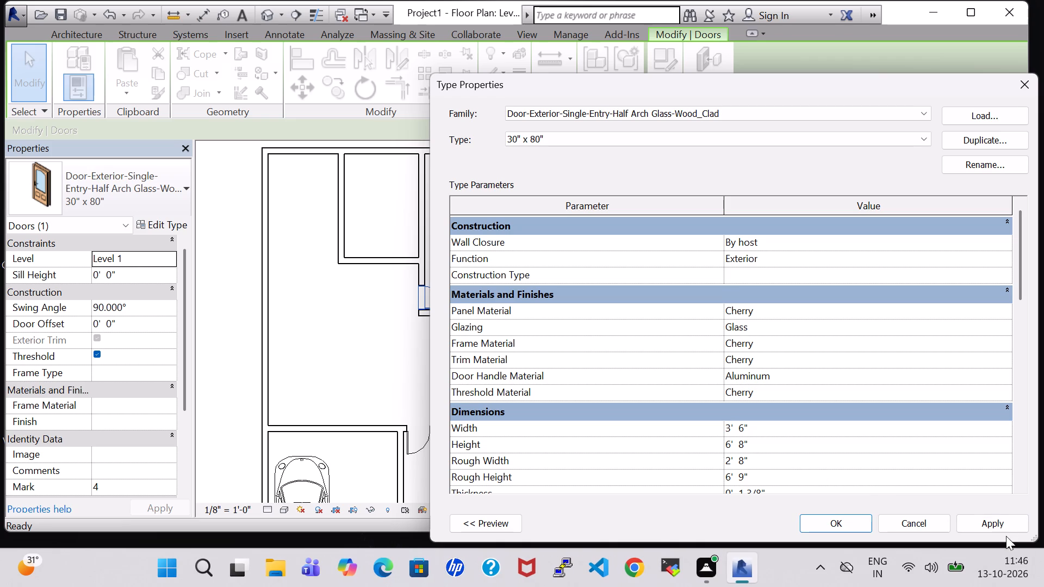
click(1008, 525)
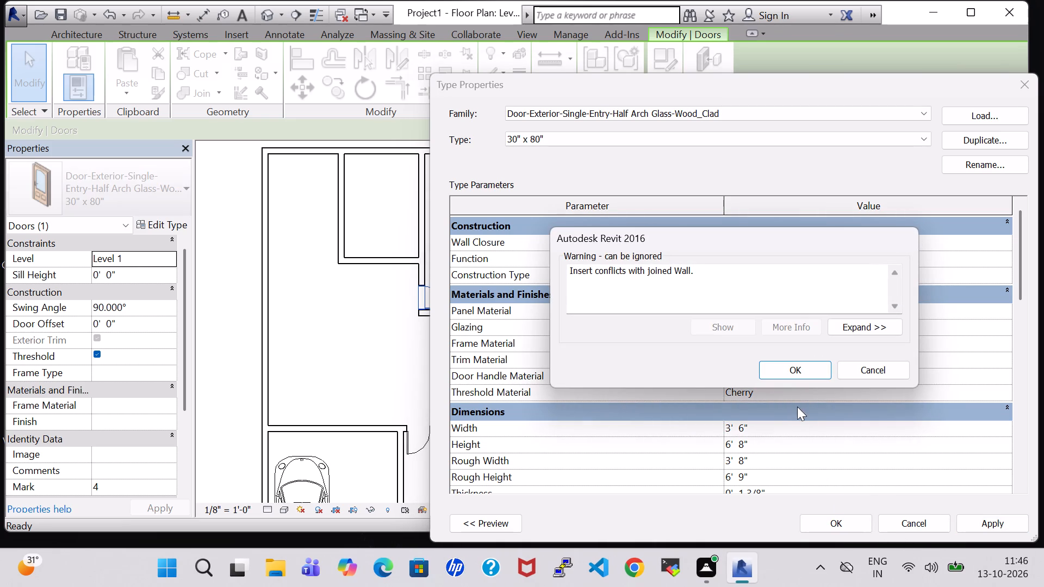
click(803, 363)
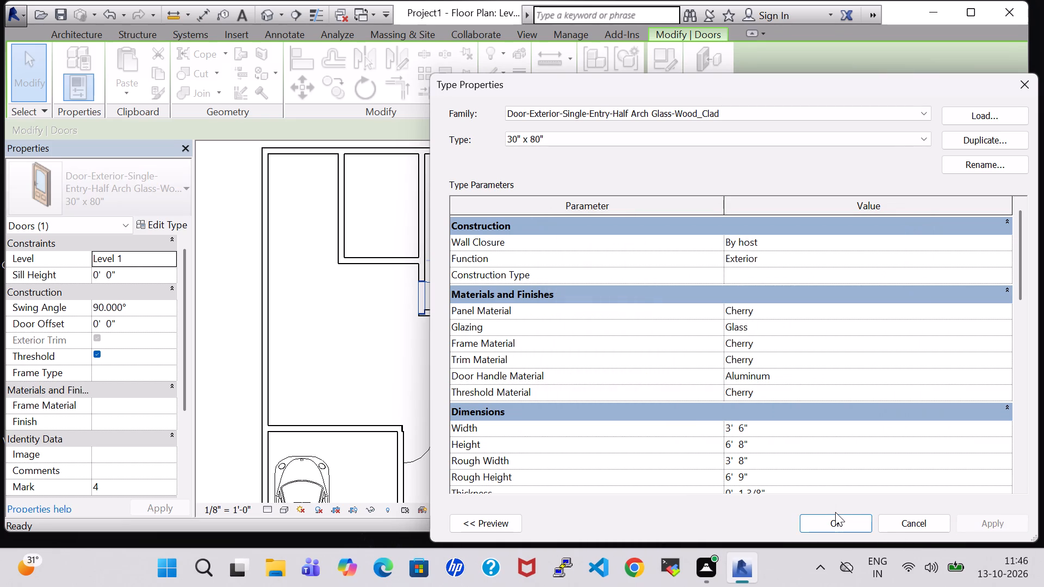
click(835, 514)
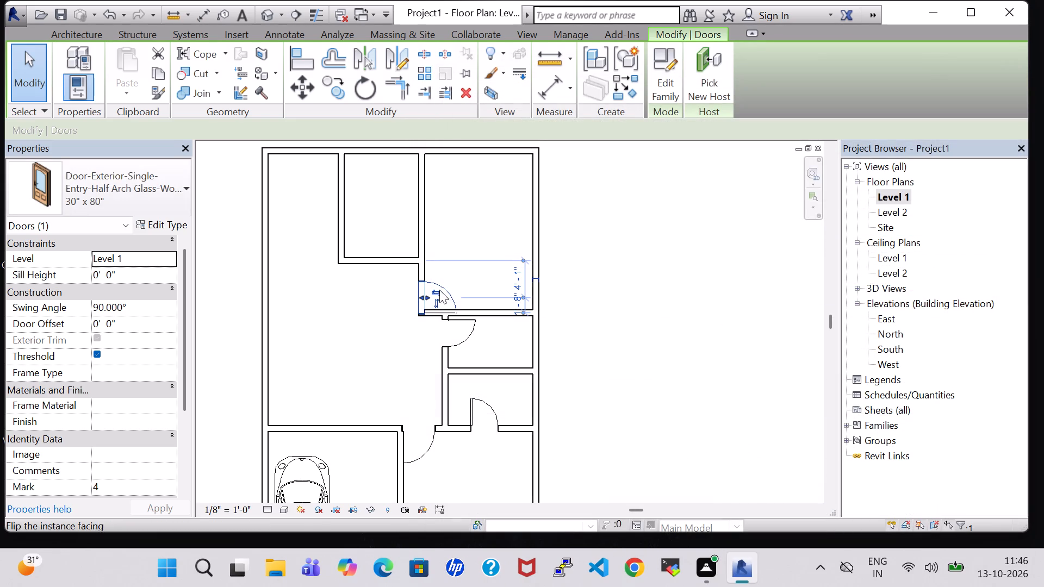
Nudge the northeast room's half-arch door north to about 2'-4" from the room's south wall.
click(439, 283)
key(Up)
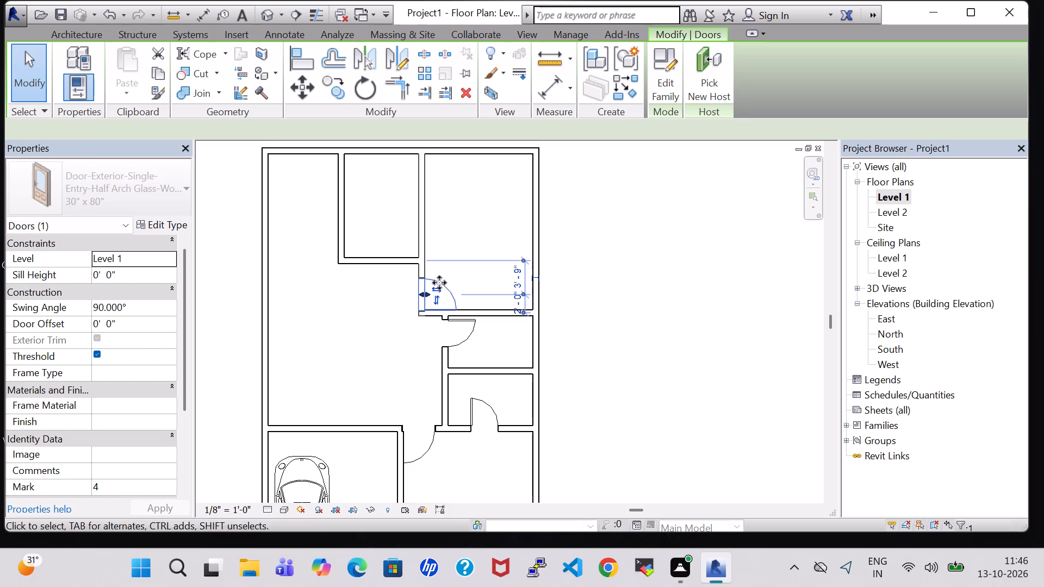
key(Up)
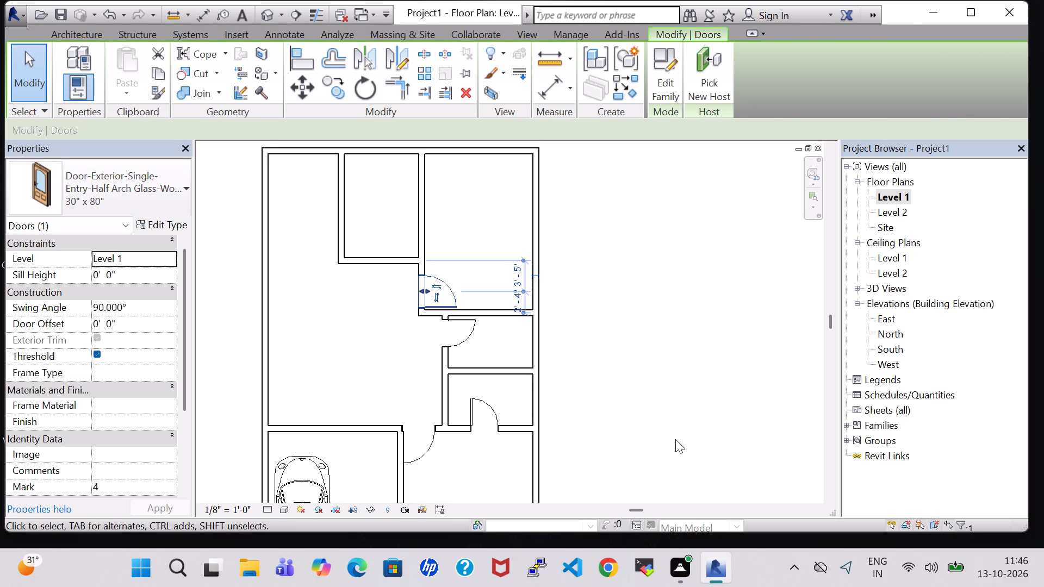
click(675, 439)
Nudge the half-arch door beside the car bay slightly east, away from the car-bay partition.
click(418, 452)
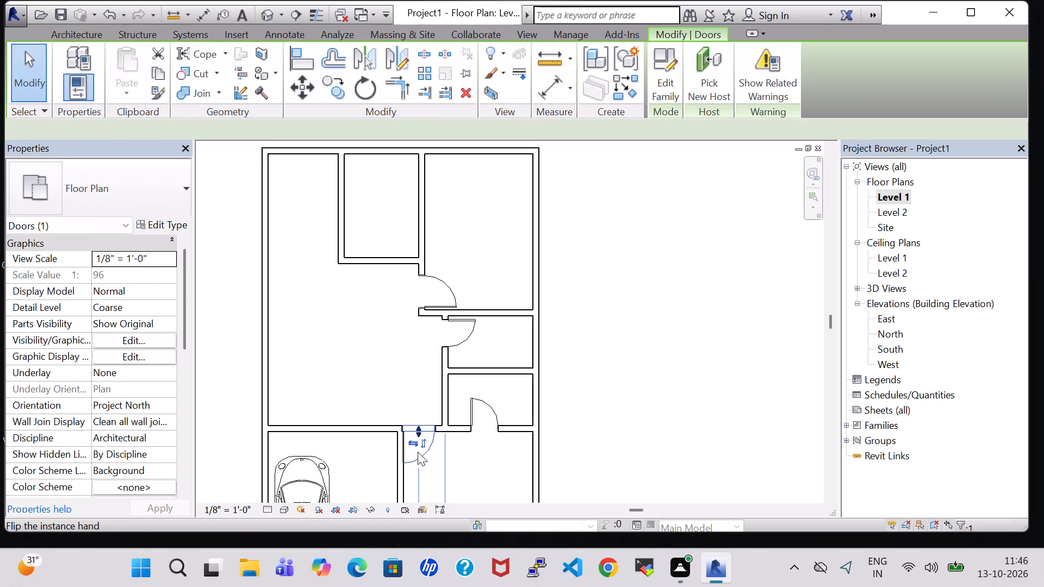
key(Right)
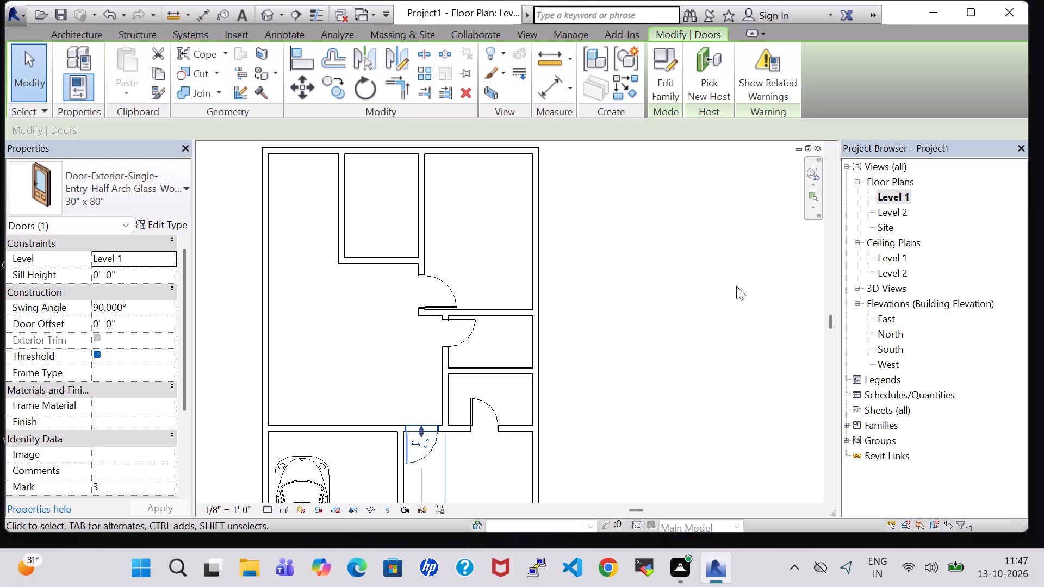
click(736, 286)
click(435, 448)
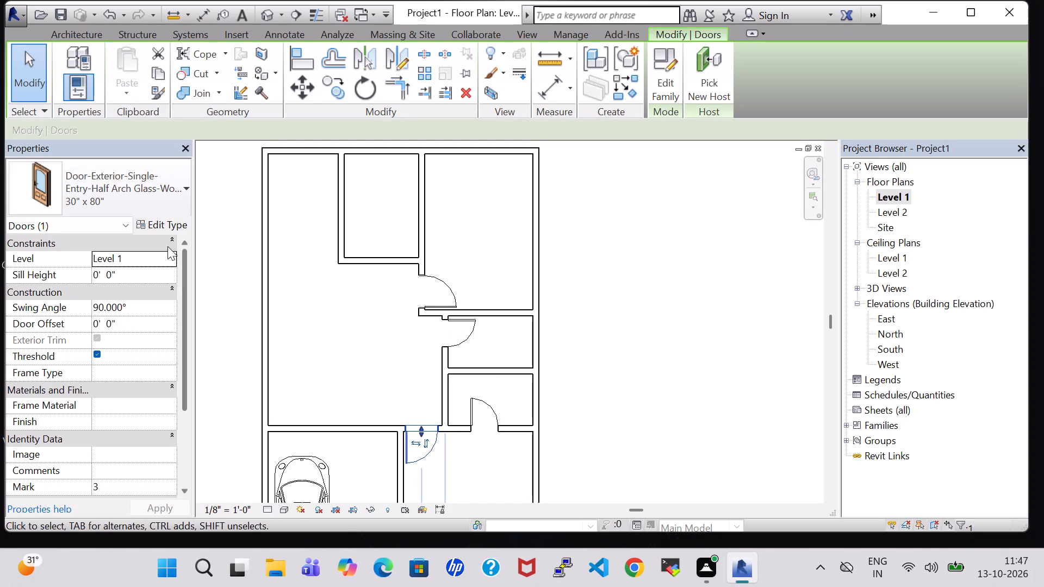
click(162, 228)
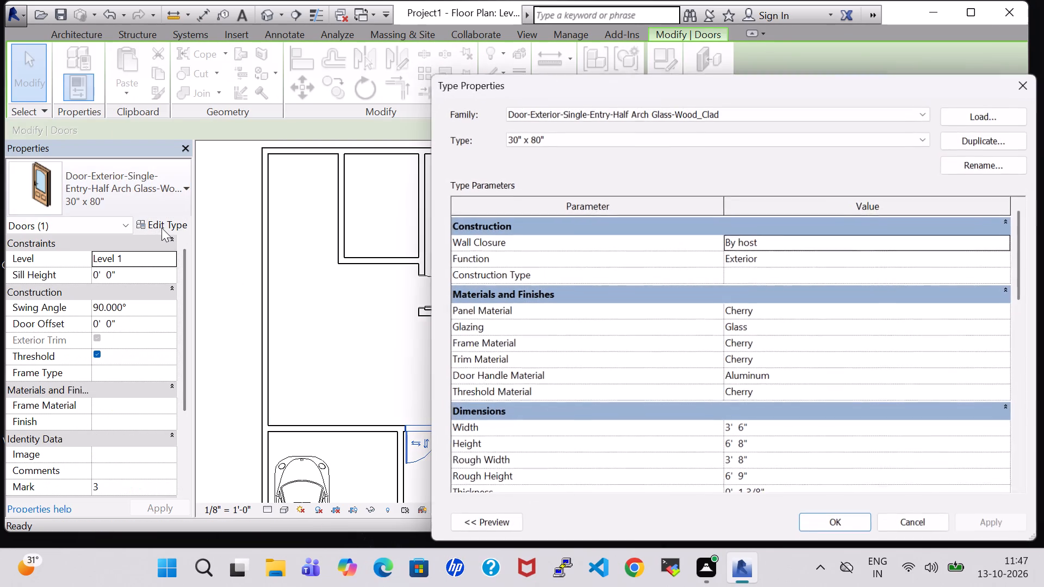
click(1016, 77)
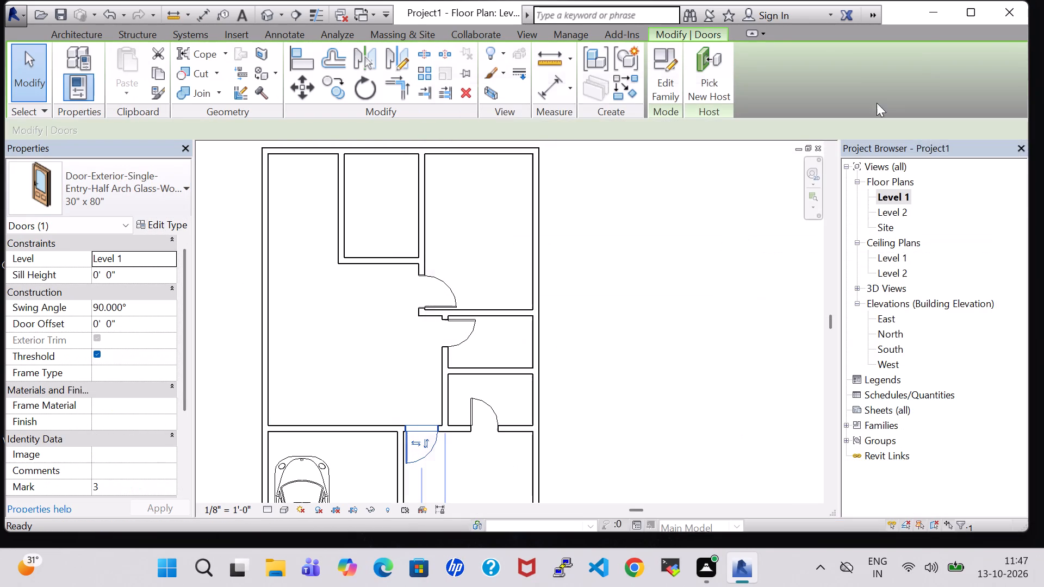
Examine the placed doors, the rooms and the car bay from several sides in the 3D view.
click(271, 12)
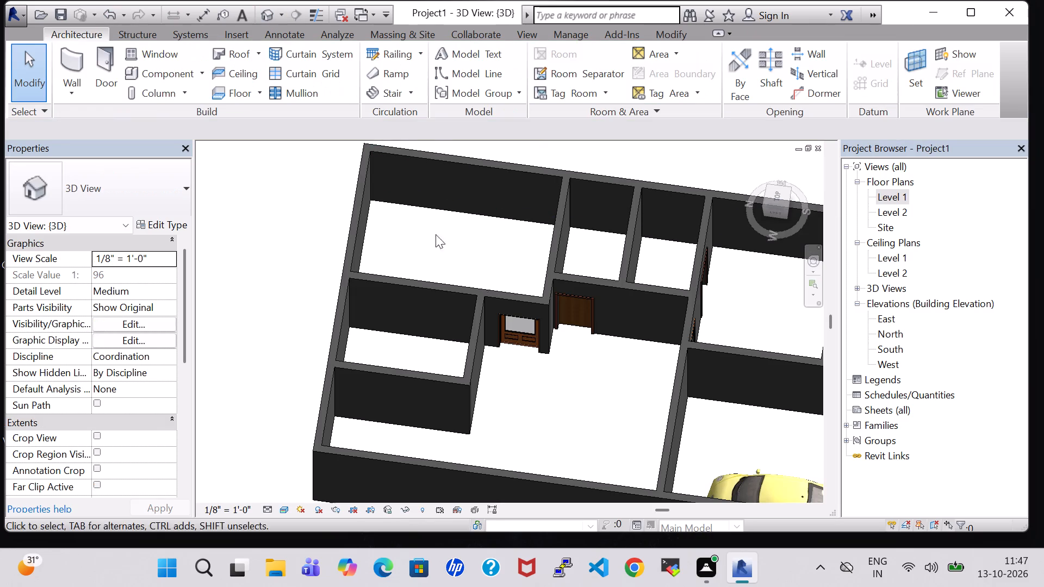
scroll(543, 396, down, 2)
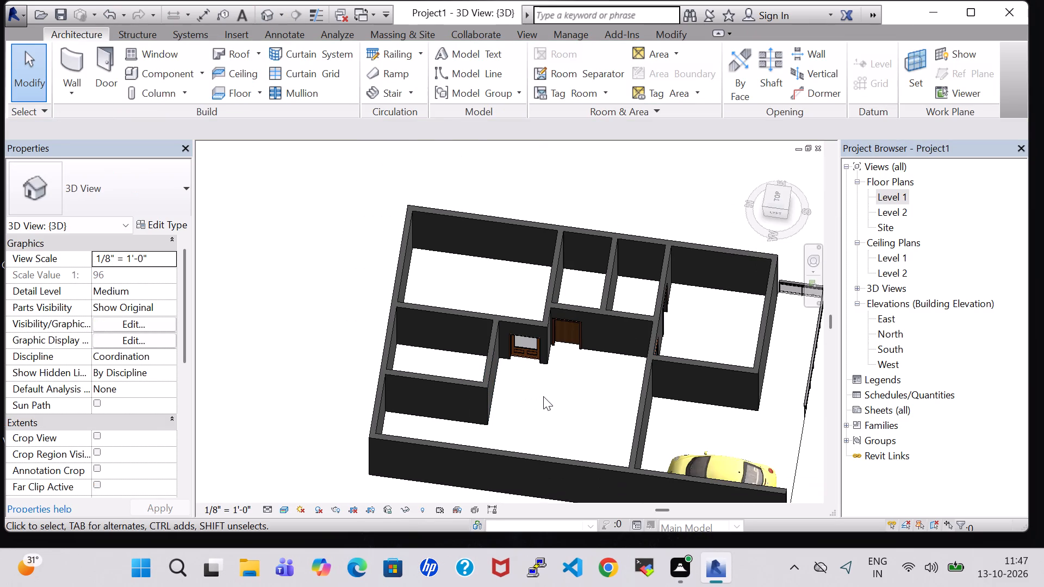
shift+middle_drag(543, 396, 378, 337)
middle_drag(514, 383, 320, 420)
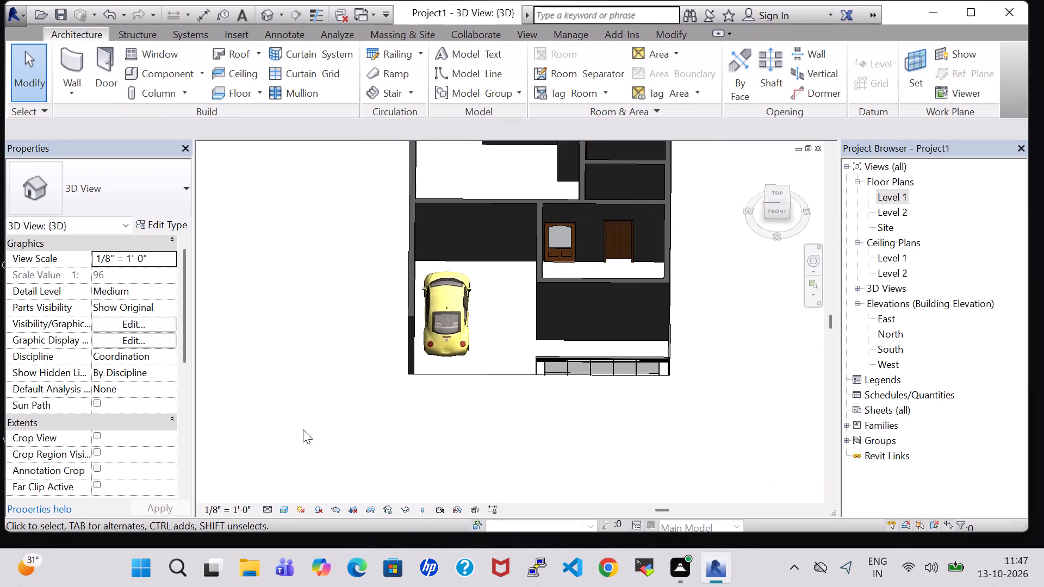
shift+middle_drag(509, 437, 442, 368)
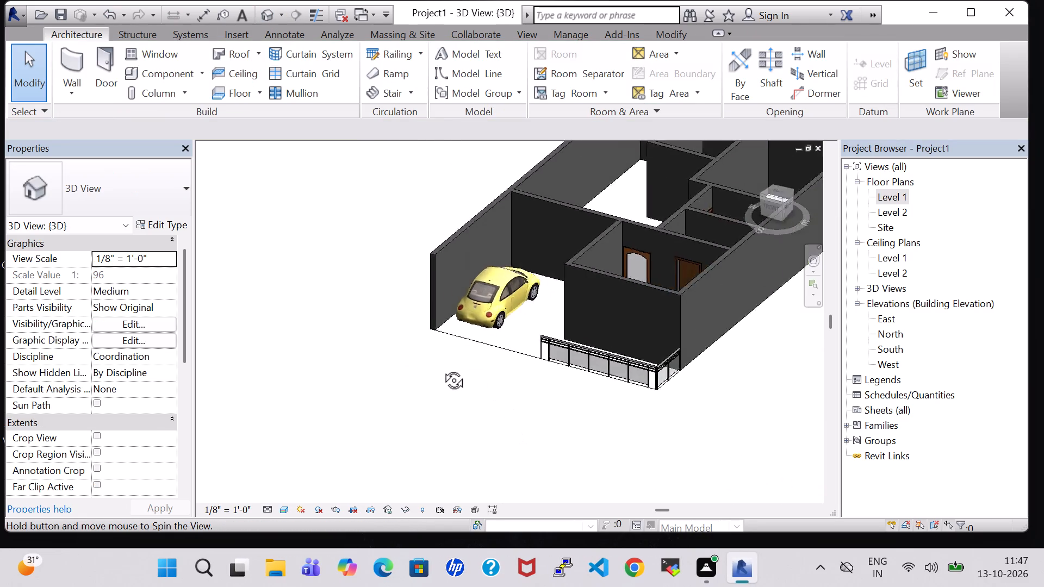
shift+middle_drag(442, 368, 531, 388)
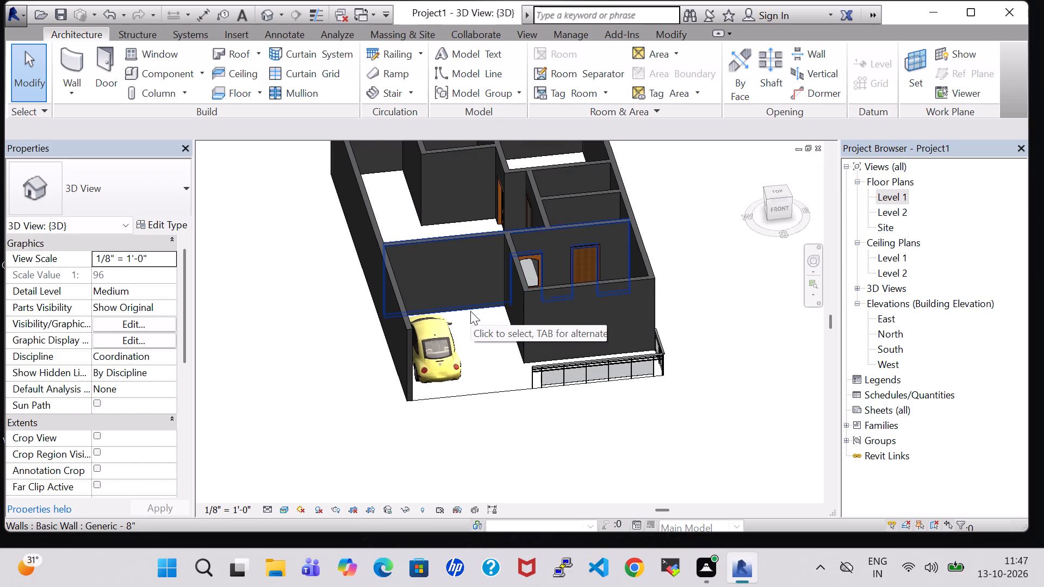
shift+middle_drag(563, 418, 544, 413)
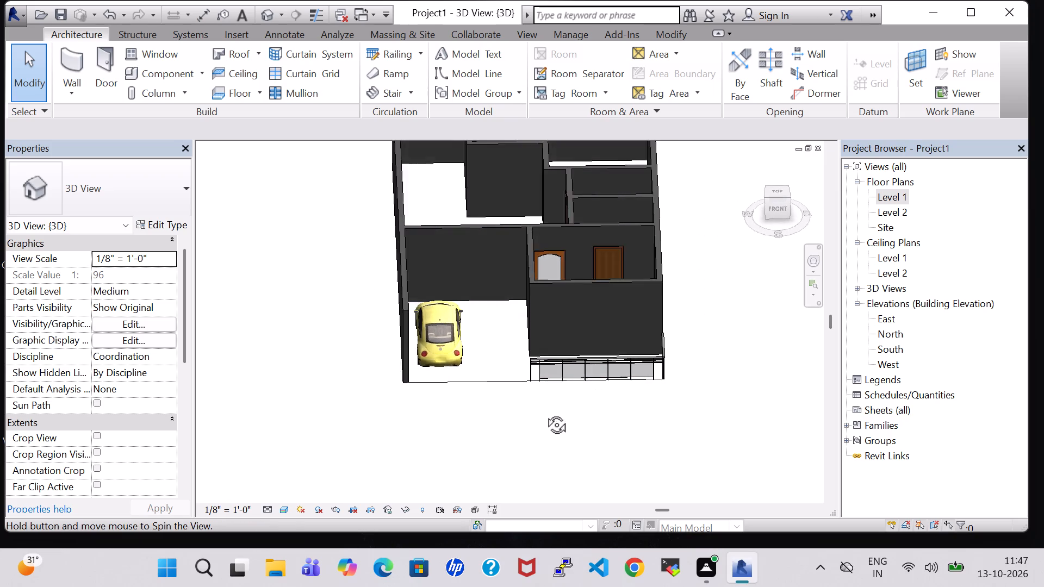
shift+middle_drag(544, 413, 540, 380)
shift+middle_drag(542, 389, 546, 474)
middle_drag(509, 307, 509, 363)
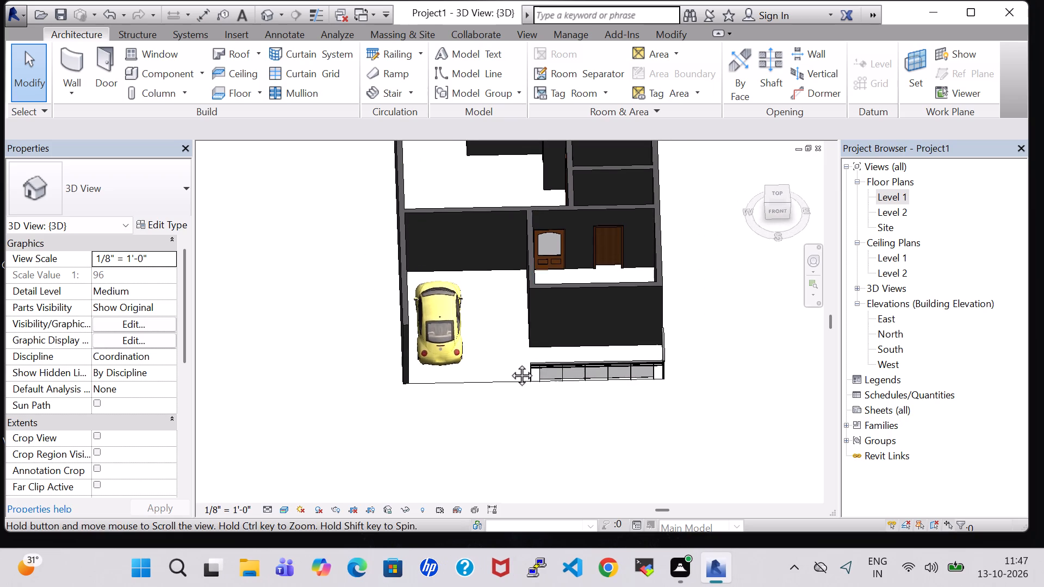
middle_drag(509, 363, 509, 469)
shift+middle_drag(322, 402, 467, 435)
middle_drag(595, 339, 593, 339)
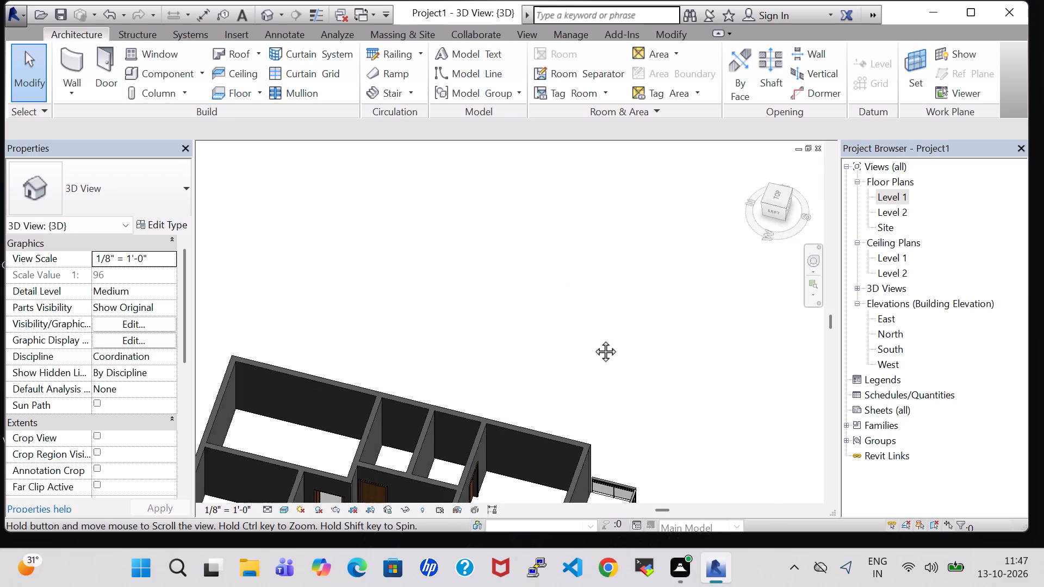
middle_drag(593, 339, 607, 197)
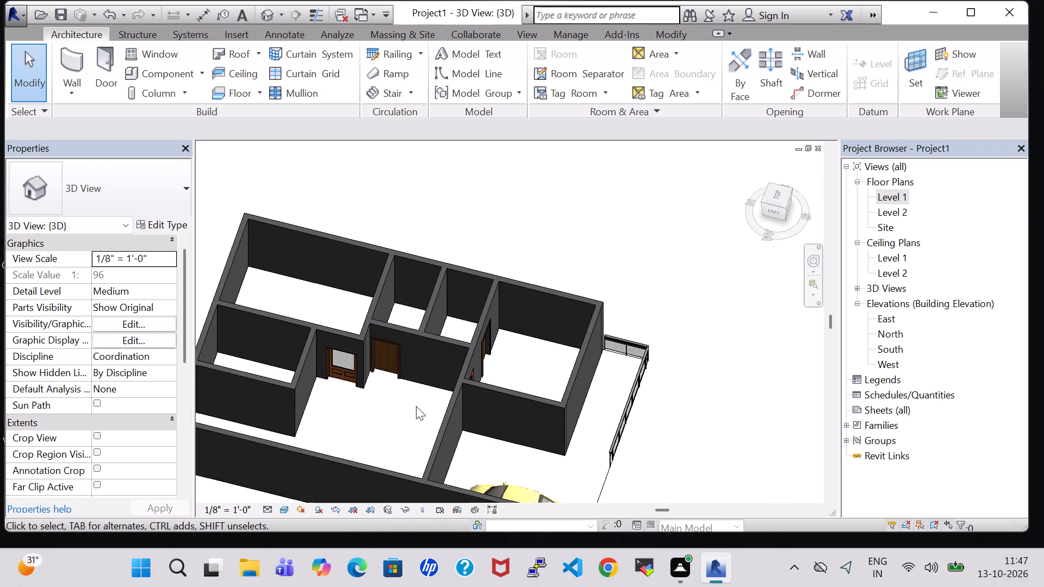
shift+middle_drag(416, 406, 463, 390)
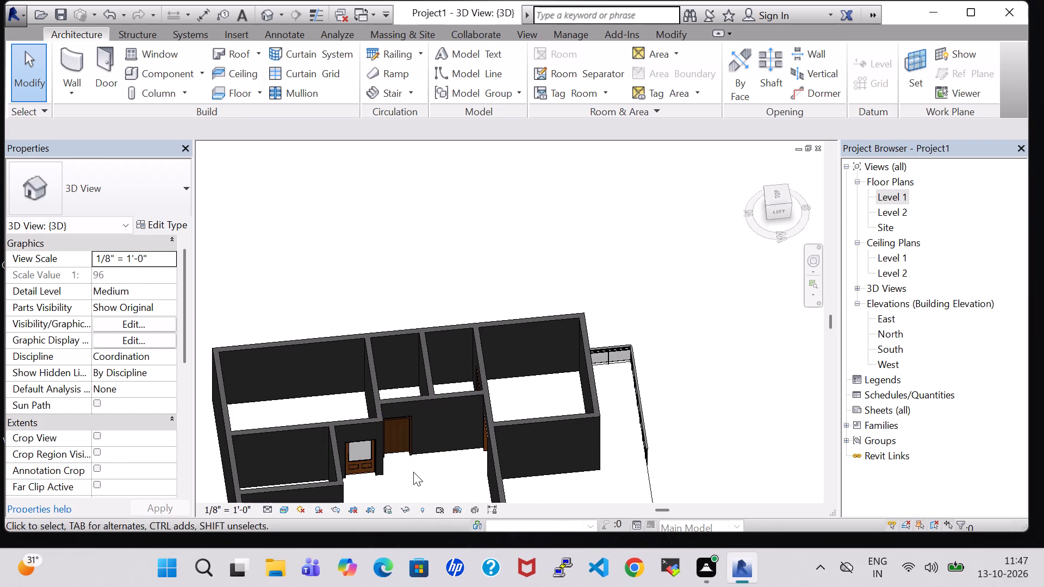
middle_drag(413, 472, 428, 406)
shift+middle_drag(433, 443, 379, 401)
shift+middle_drag(394, 442, 329, 395)
shift+middle_drag(608, 403, 535, 375)
middle_drag(535, 367, 525, 397)
shift+middle_drag(525, 397, 525, 435)
On Level 1, split the north-middle room's south wall about 6'-8" and 2'-1" from its east partition and delete the segment between.
double_click(902, 193)
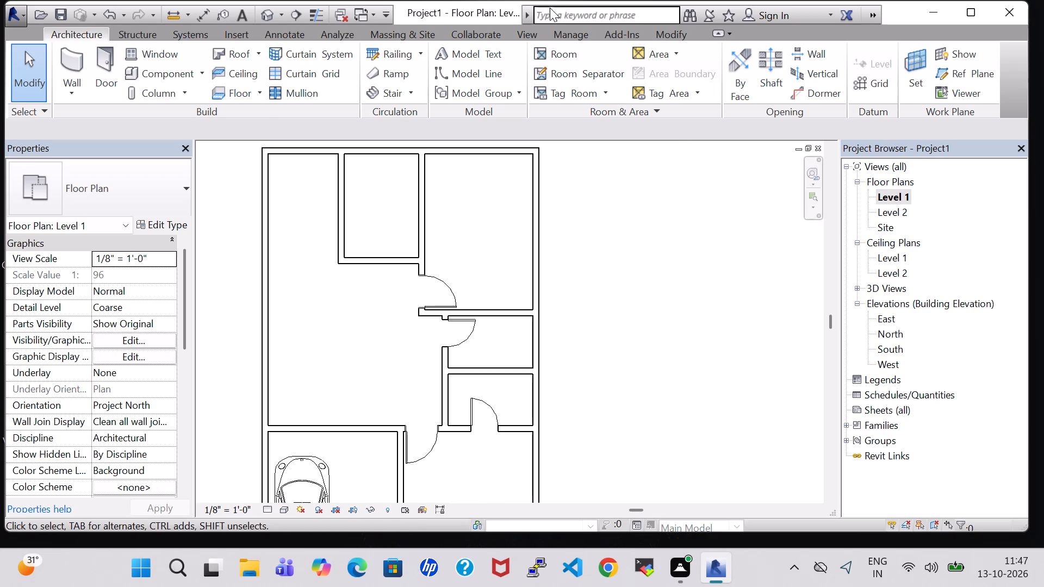
click(661, 32)
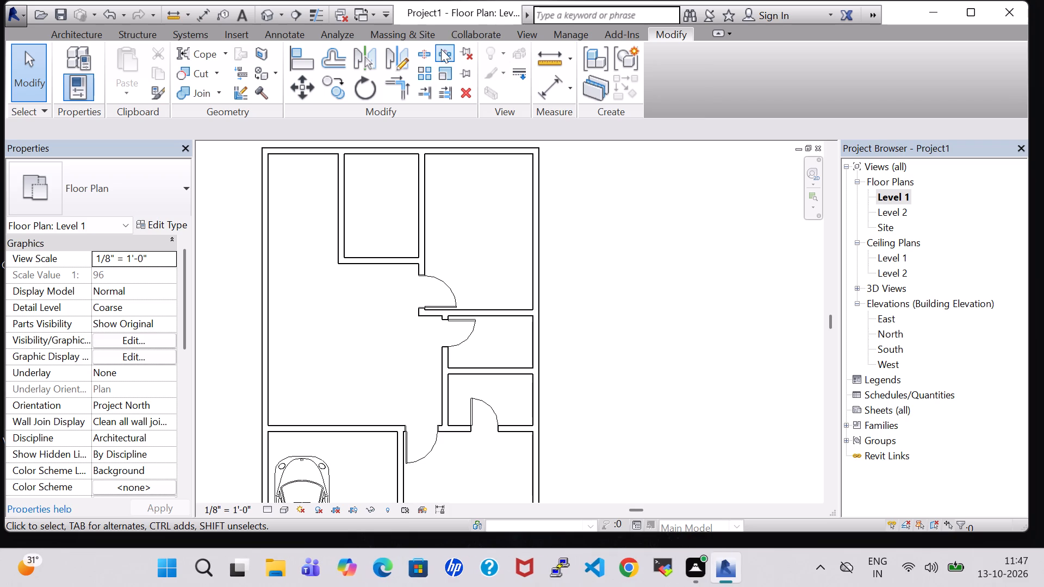
click(421, 50)
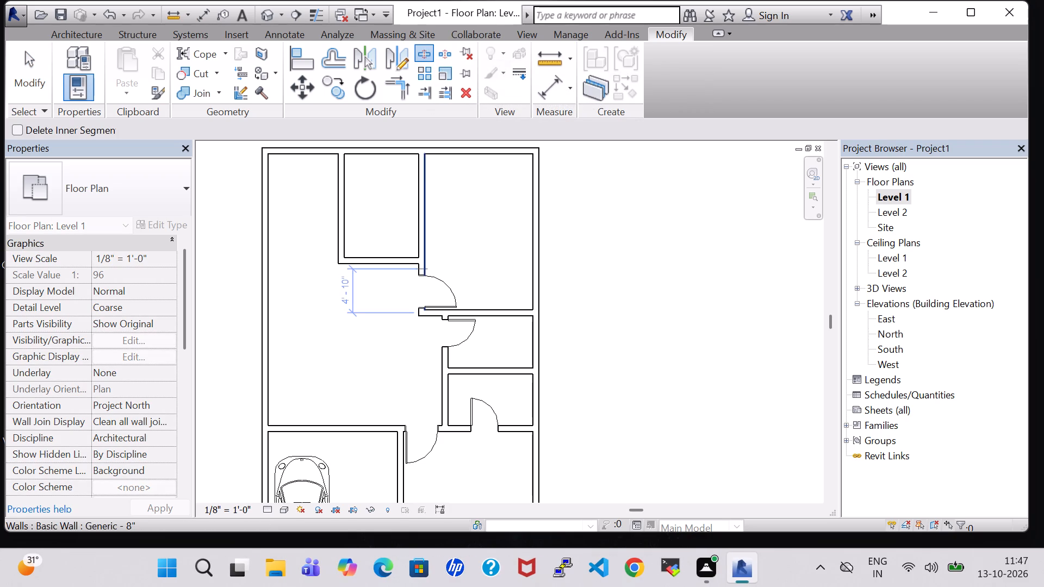
scroll(427, 268, up, 4)
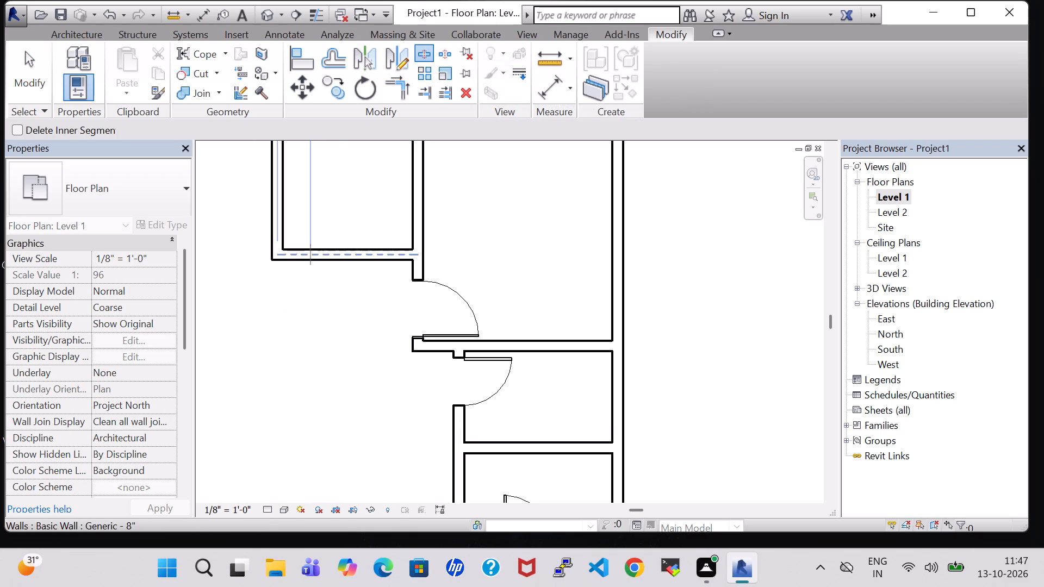
click(312, 255)
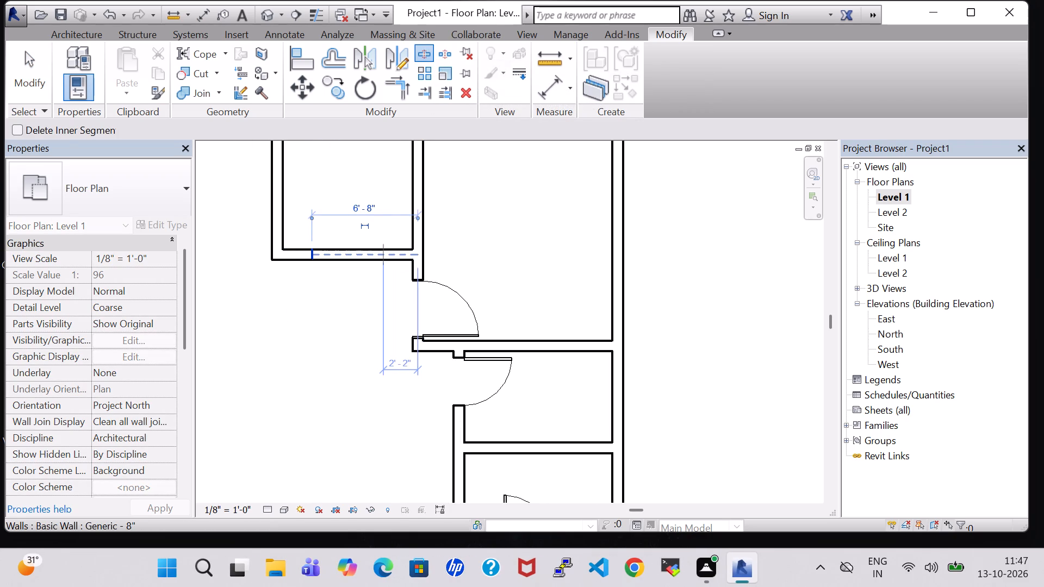
click(385, 255)
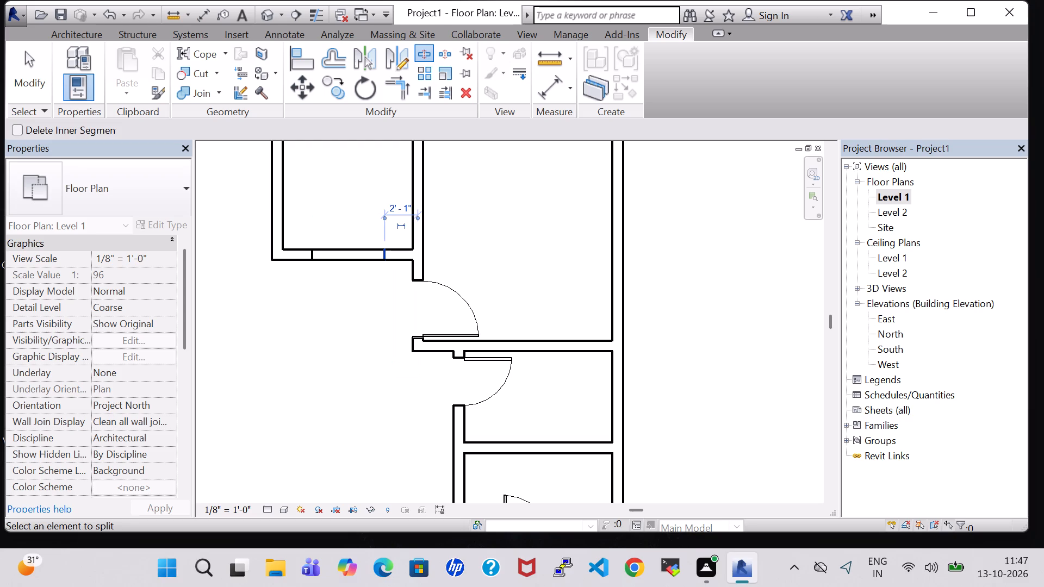
key(Escape)
key(Escape)
click(361, 253)
key(Delete)
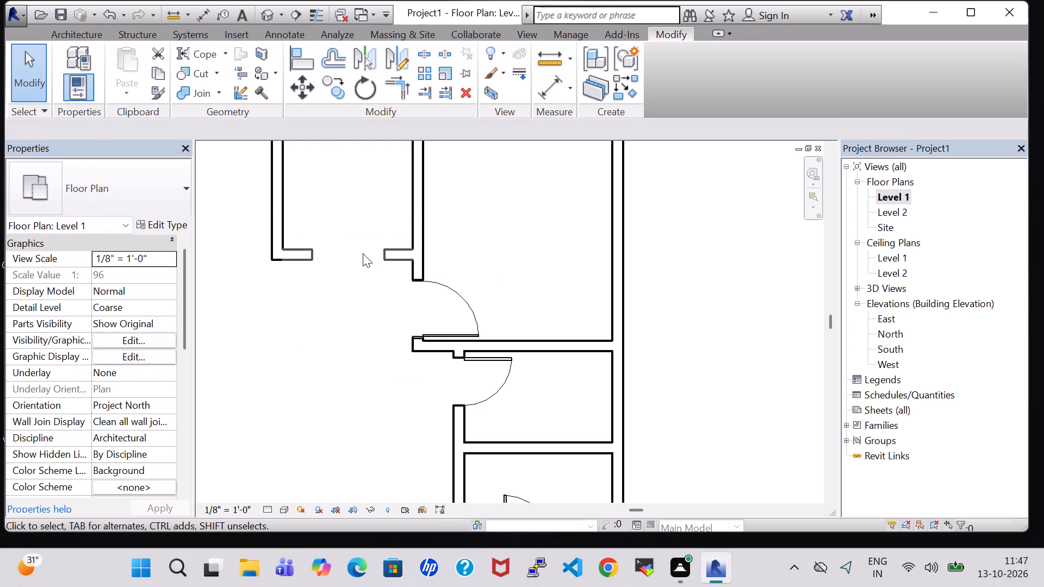
Split the north-middle room's west partition about 2'-11" from its south end and 3'-4" from its north end, and delete the segment between.
click(270, 9)
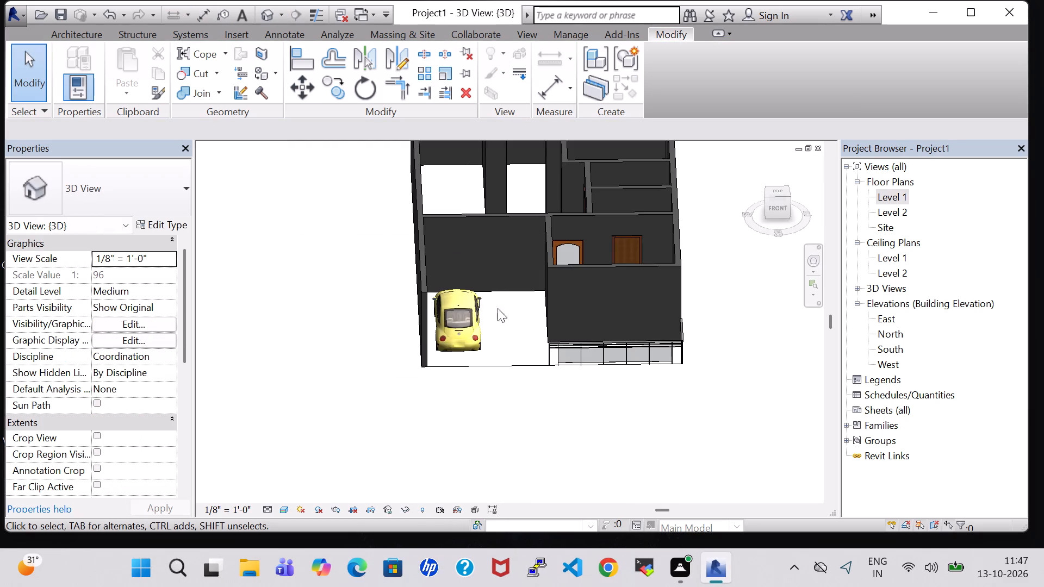
shift+middle_drag(519, 387, 512, 418)
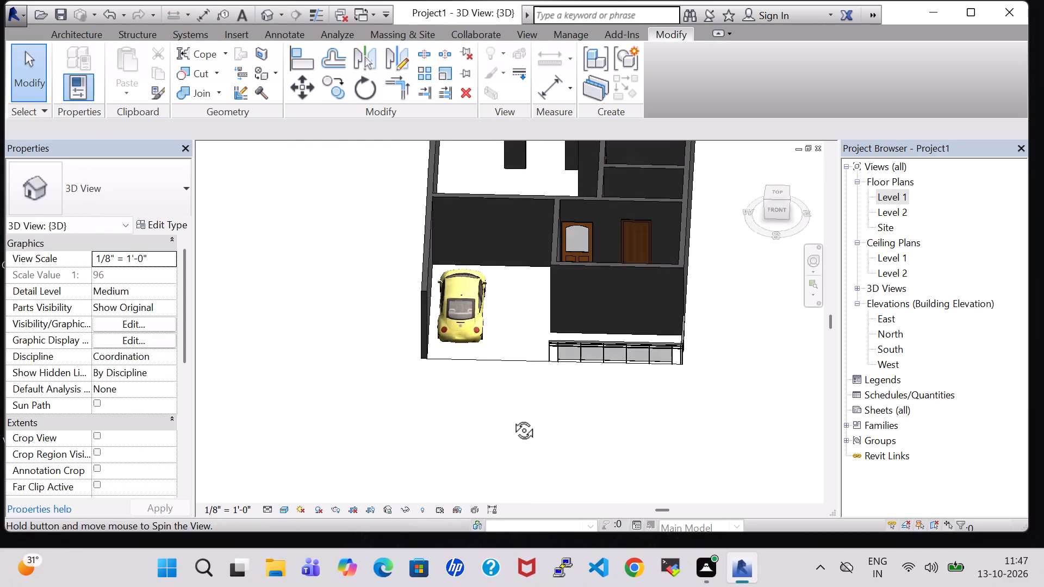
shift+middle_drag(512, 418, 518, 380)
shift+middle_click(519, 380)
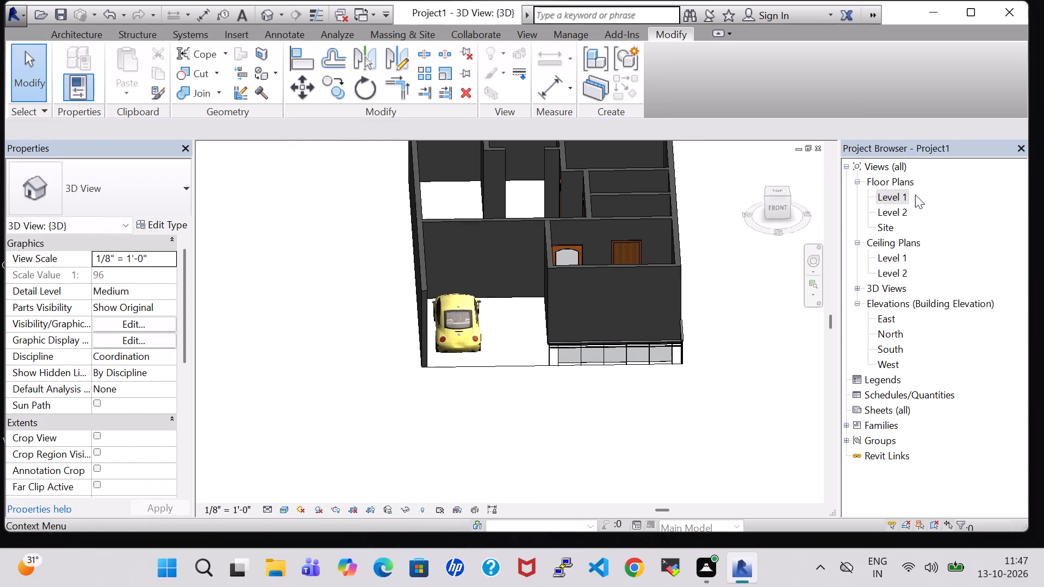
double_click(904, 195)
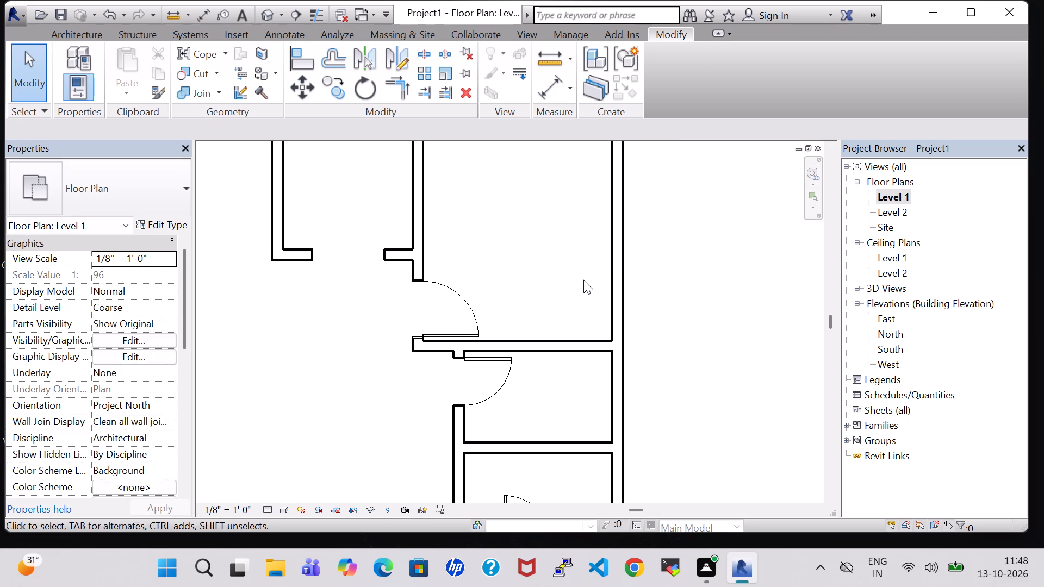
middle_drag(620, 260, 589, 284)
scroll(589, 284, down, 2)
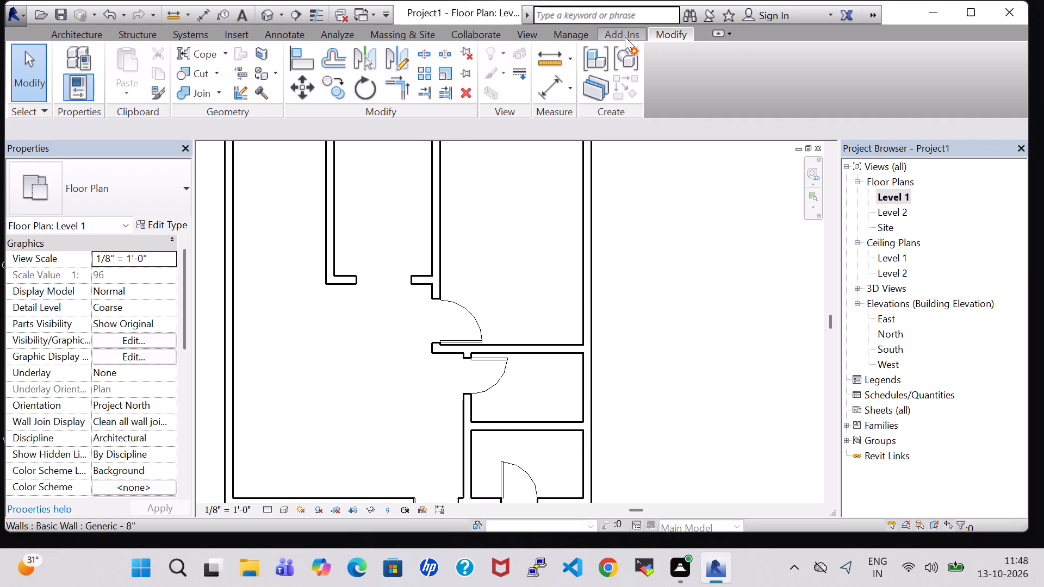
click(418, 52)
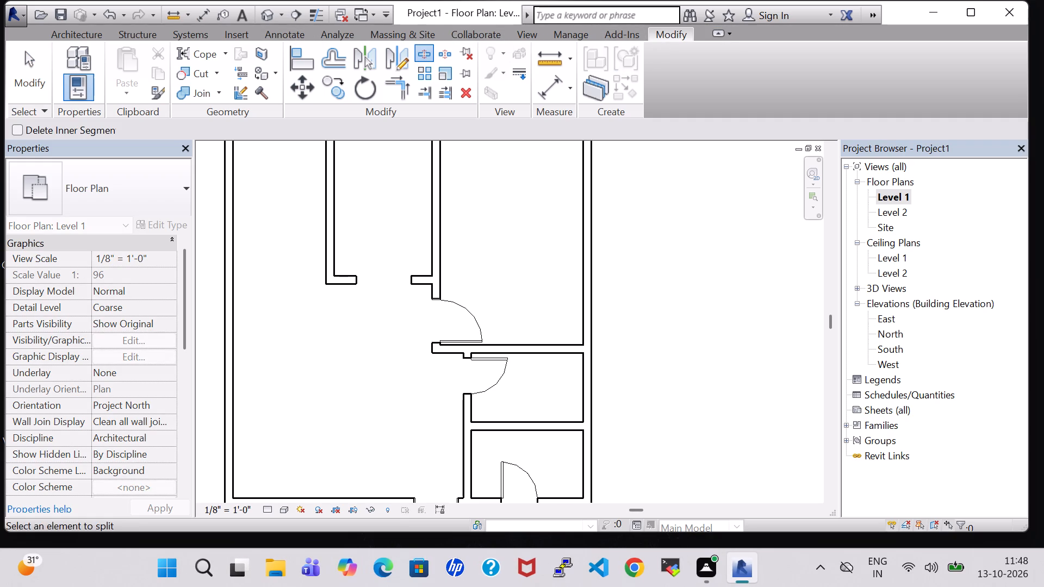
click(329, 245)
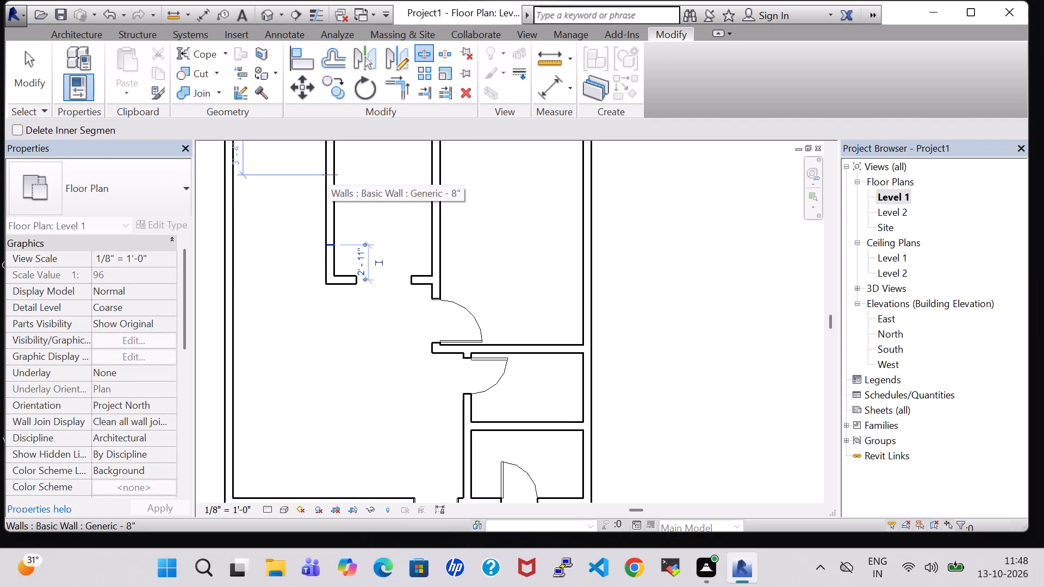
click(328, 175)
key(Escape)
key(Escape)
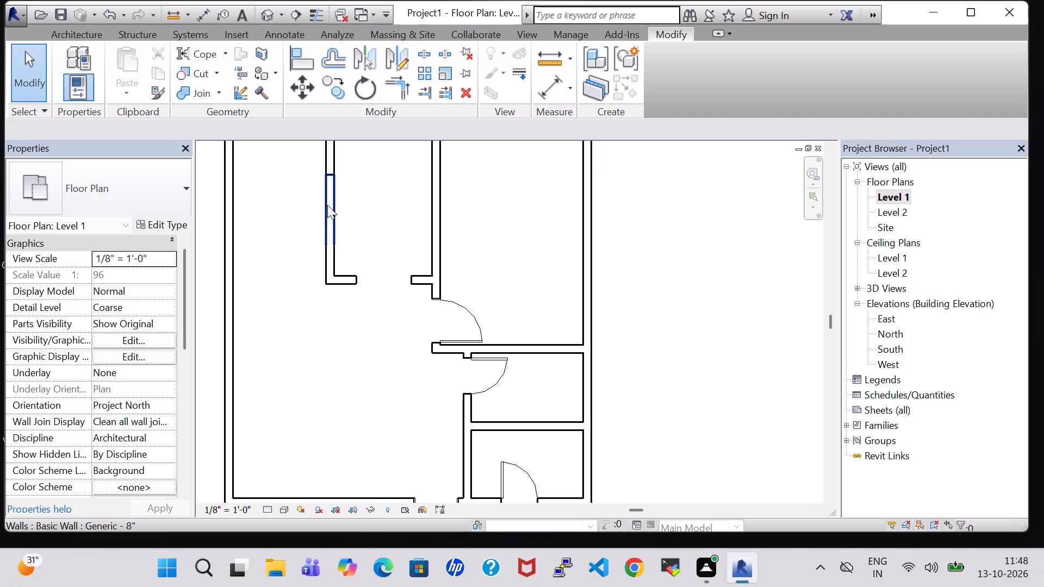
click(334, 208)
key(Delete)
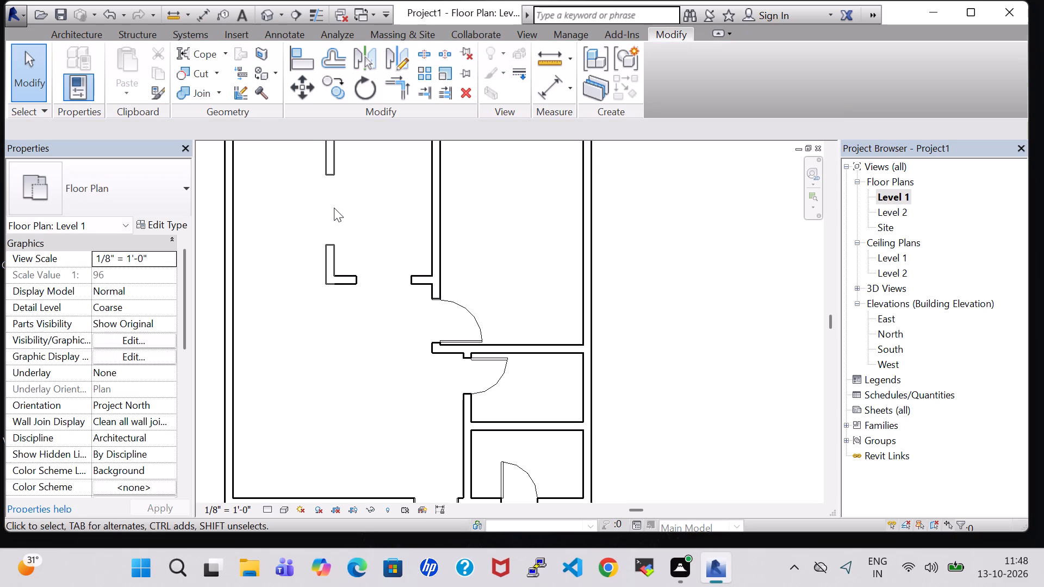
Examine the rooms, doors and new openings on the Level 1 plan and in the 3D view.
scroll(511, 285, down, 2)
middle_drag(673, 271, 676, 265)
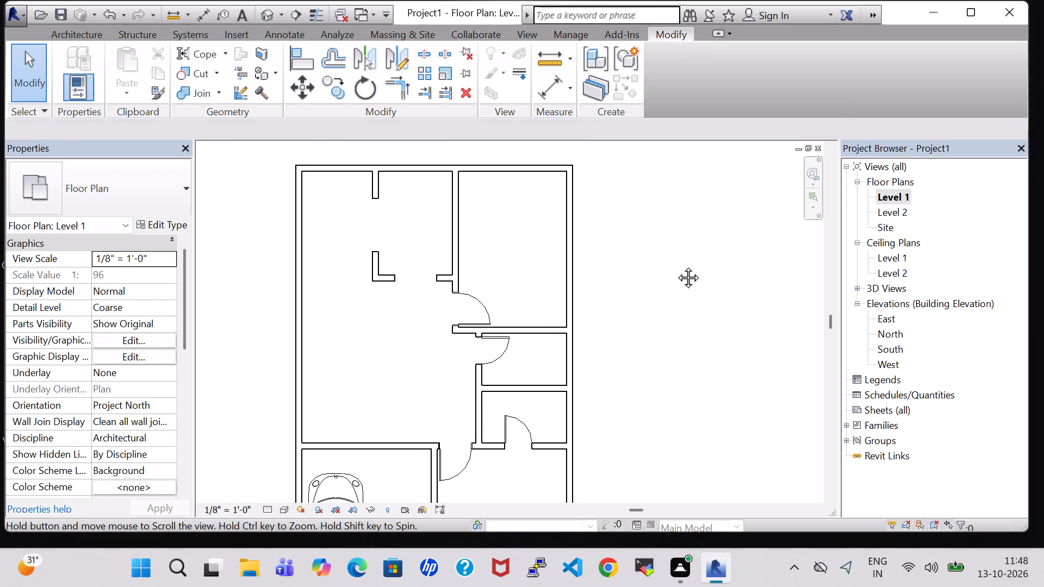
middle_drag(676, 265, 676, 264)
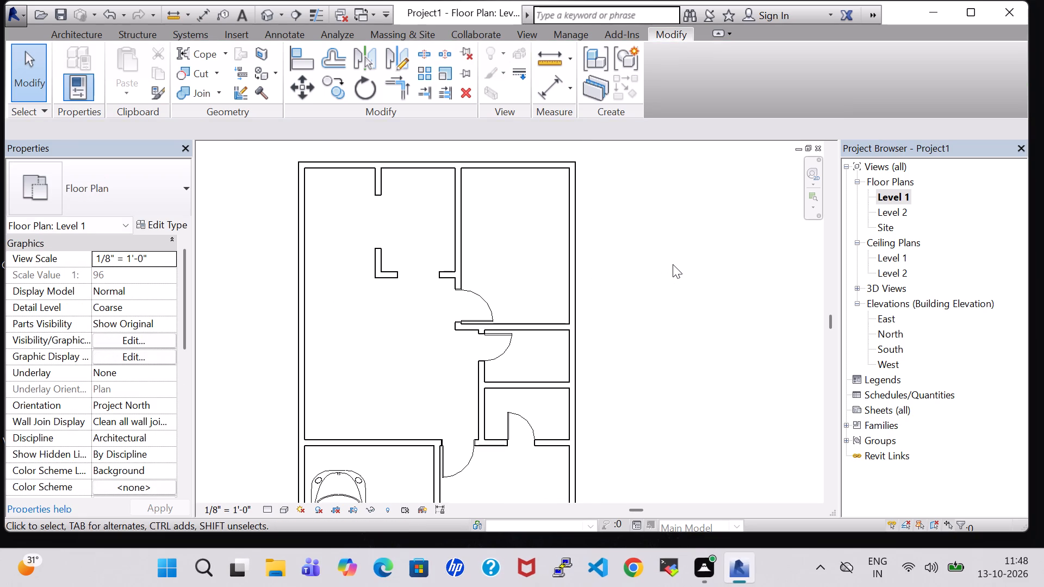
click(465, 292)
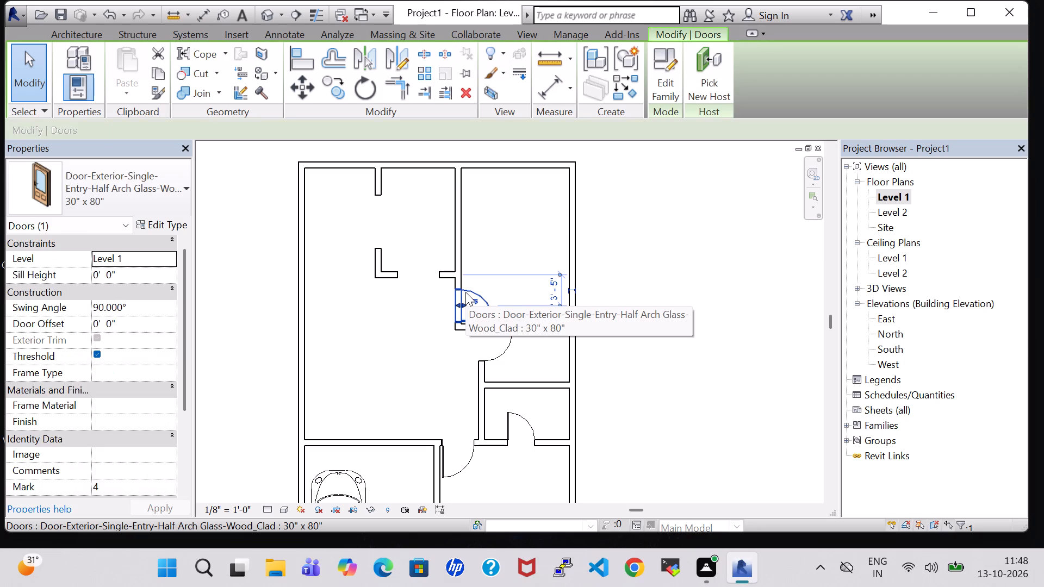
click(669, 283)
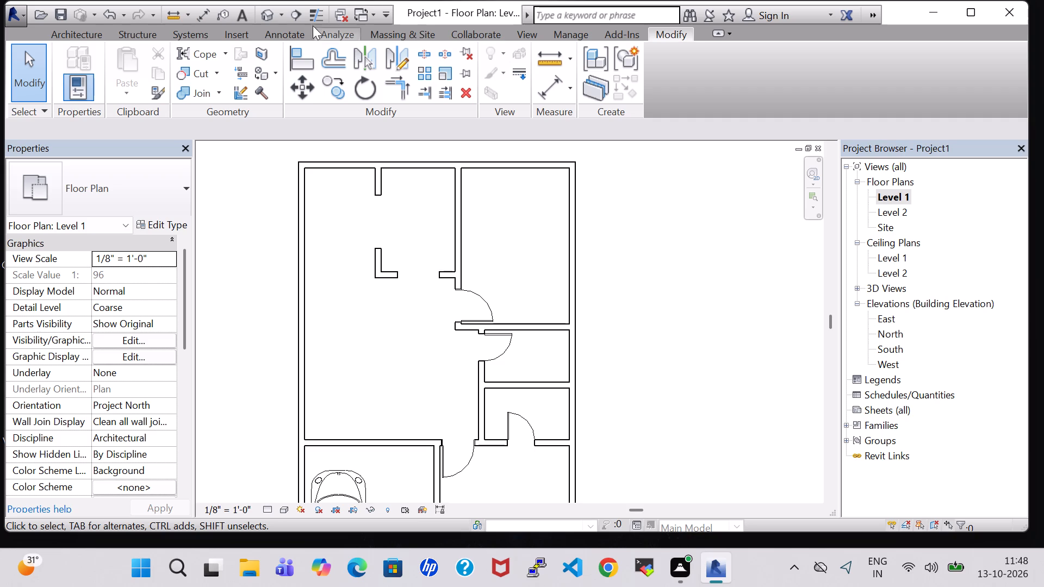
click(272, 13)
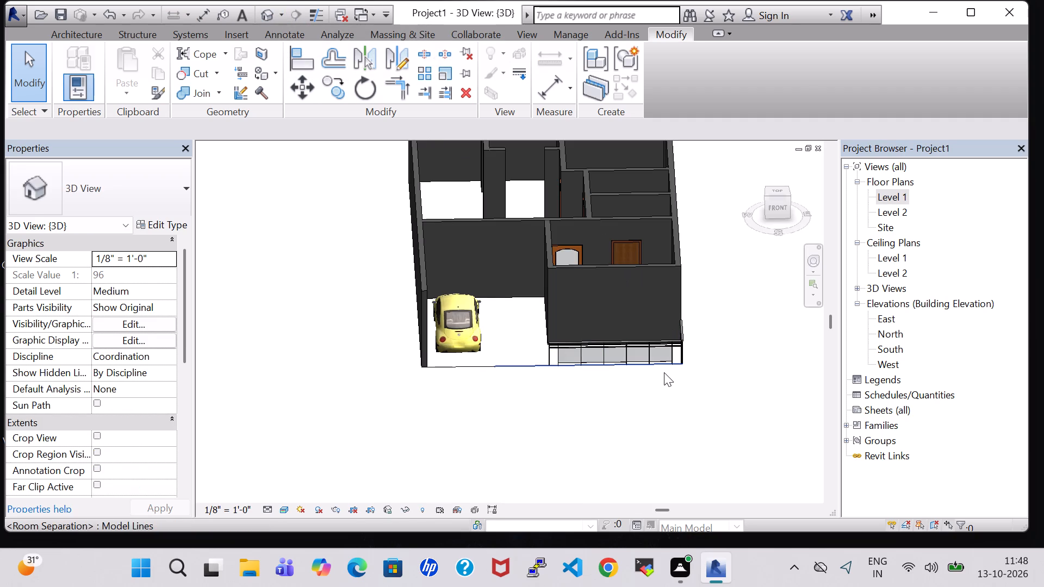
shift+middle_drag(662, 385, 641, 383)
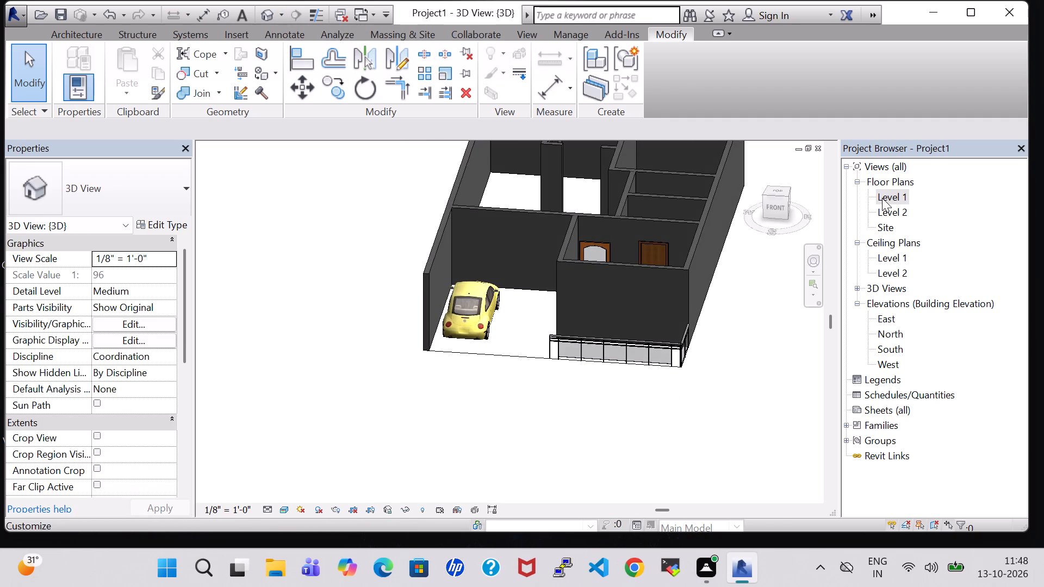
double_click(882, 198)
scroll(608, 286, down, 2)
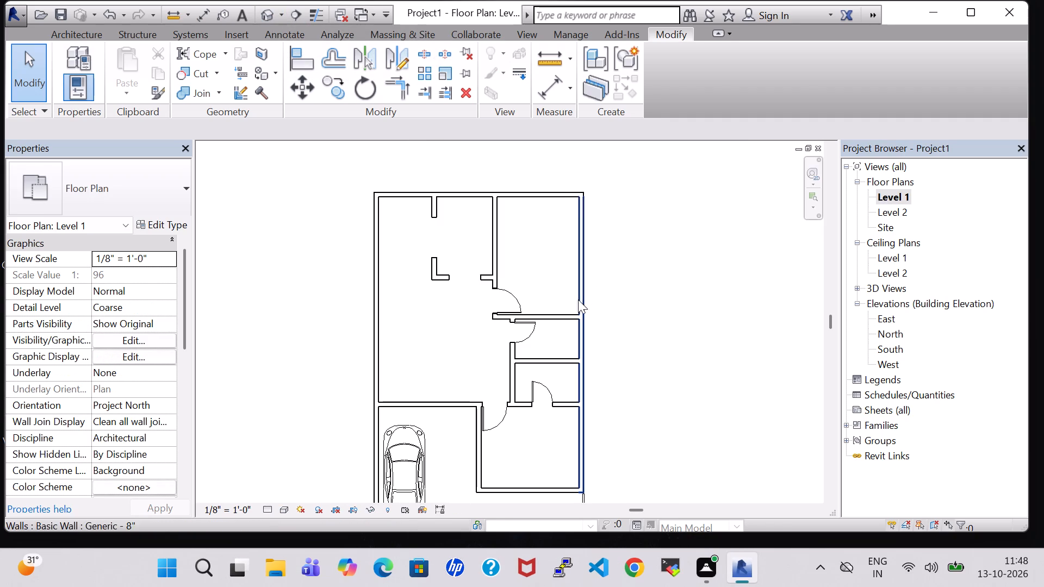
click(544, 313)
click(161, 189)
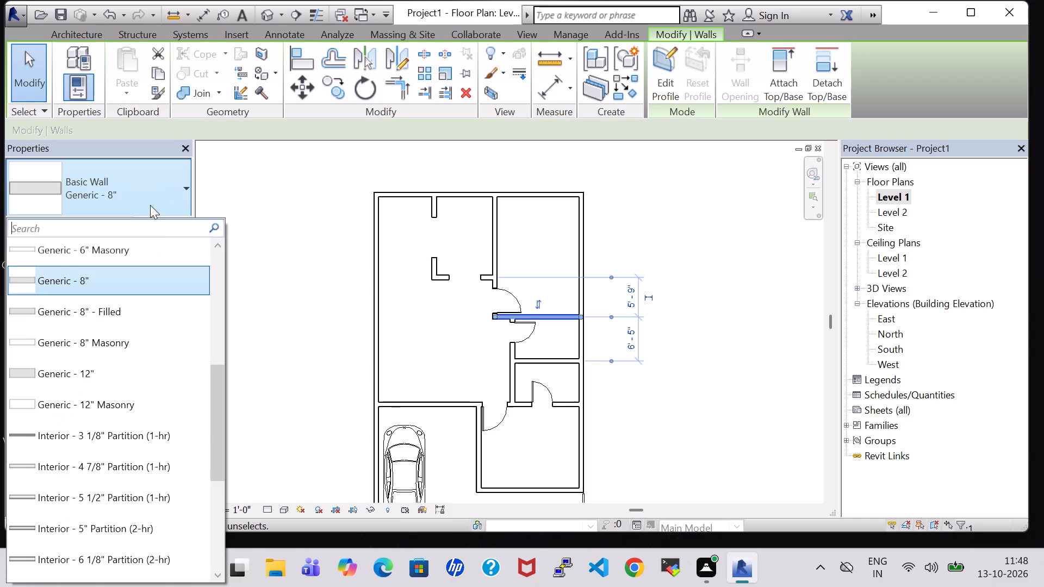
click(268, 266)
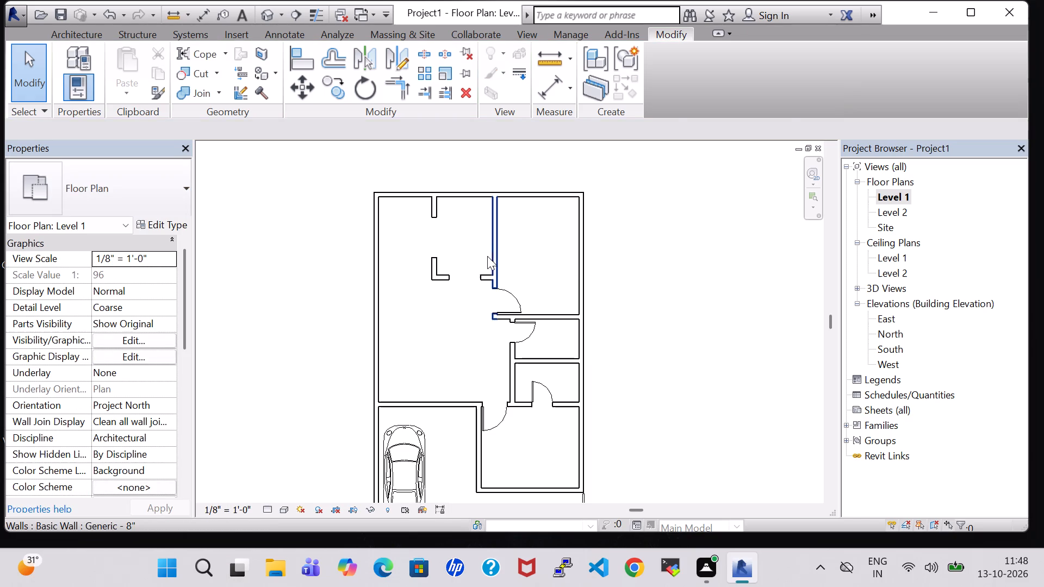
Duplicate the wall type of the northeast room's west partition under the name INNER WALL.
click(496, 260)
click(156, 224)
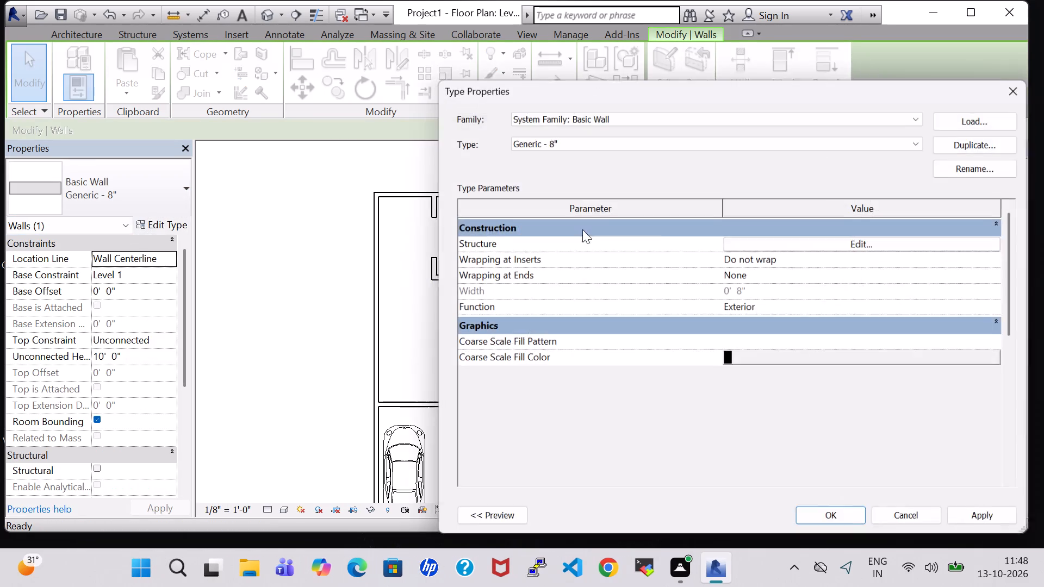
click(986, 142)
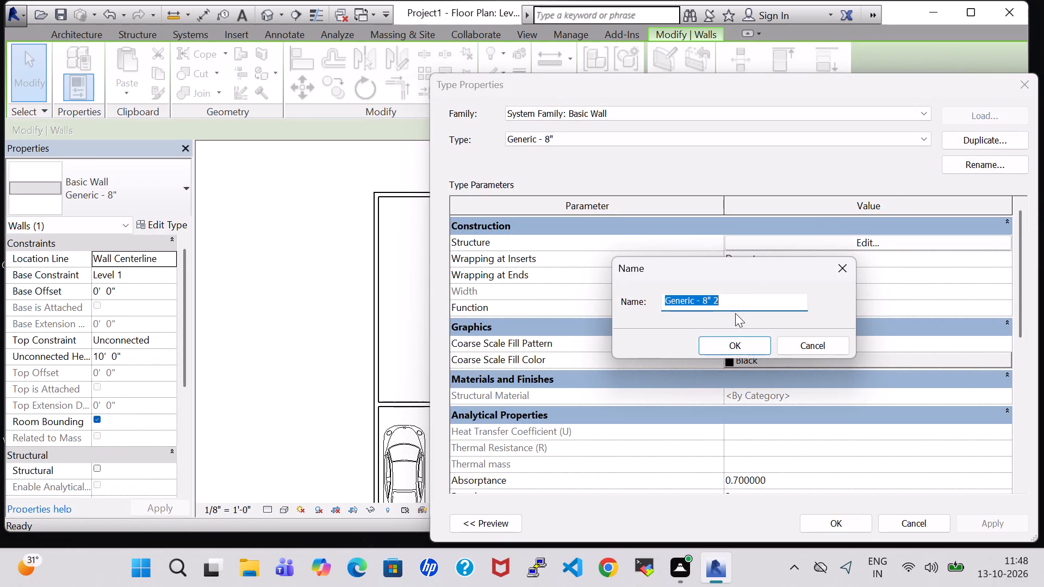
key(BackSpace)
text(INNER WALL)
click(730, 350)
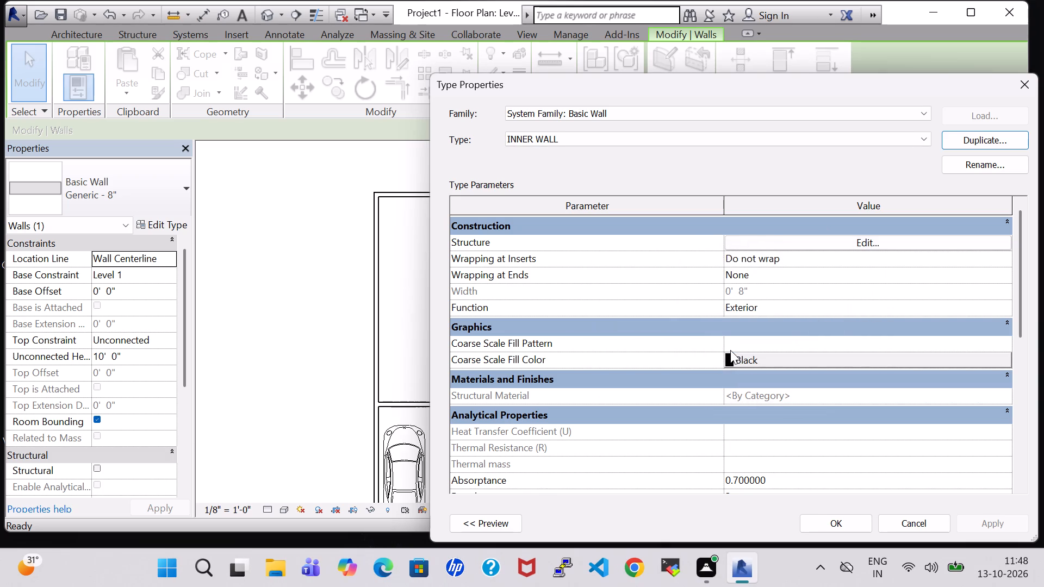
Set the INNER WALL type's structure layer thickness to 6" and apply the type to the northeast room's west partition.
click(834, 241)
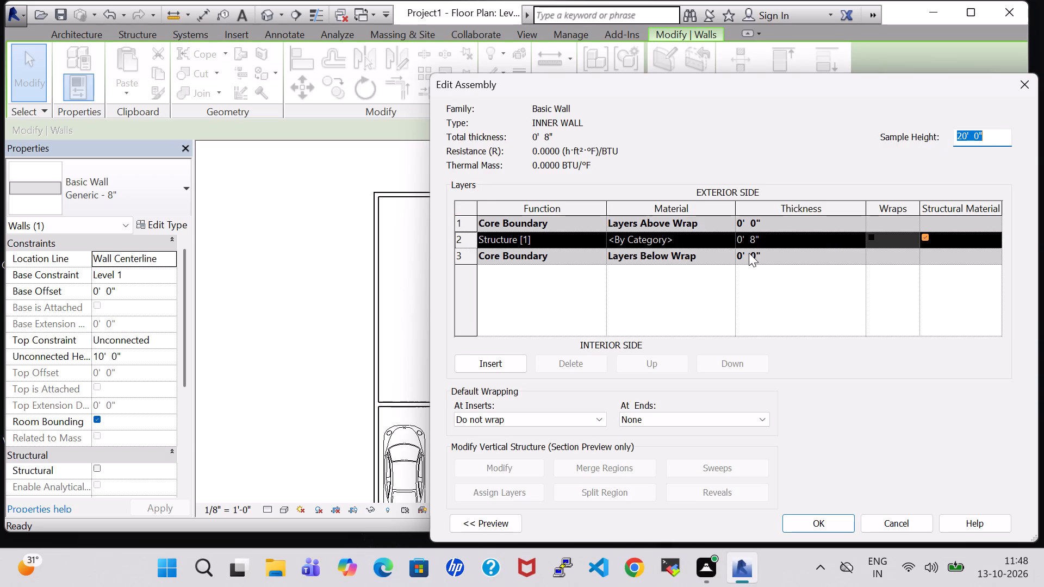
click(757, 241)
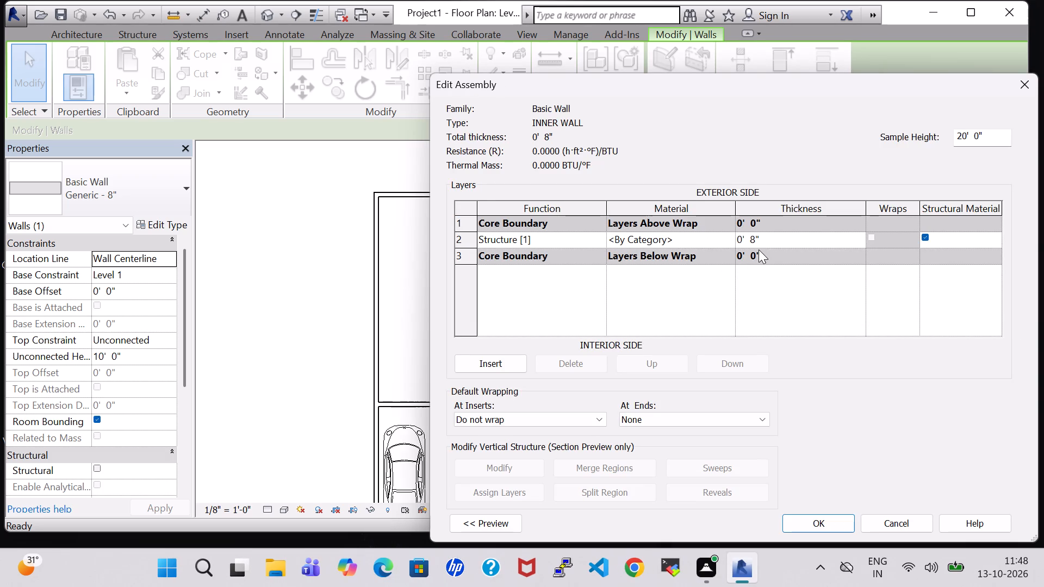
key(BackSpace)
key(6)
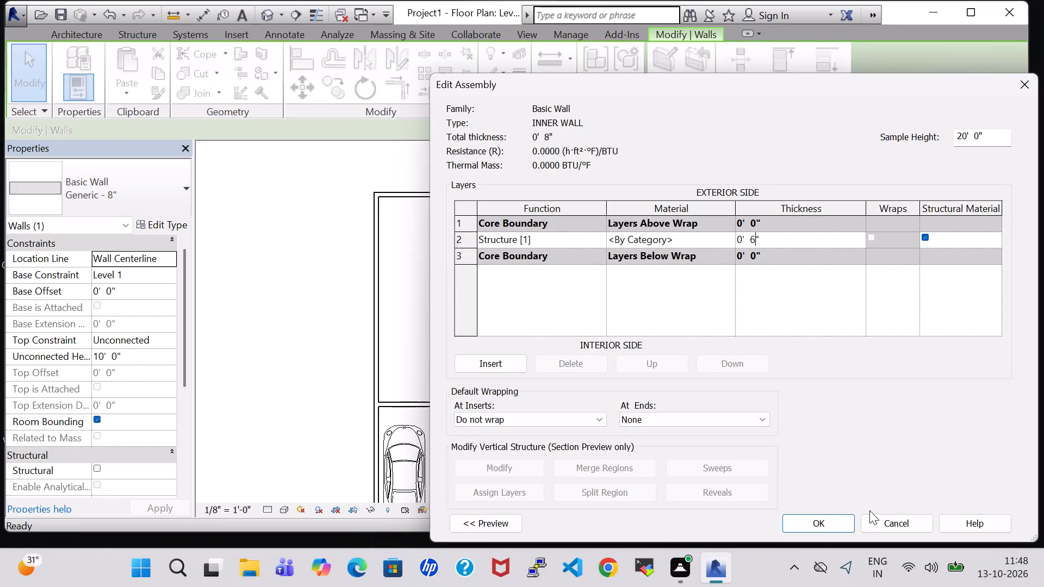
click(824, 530)
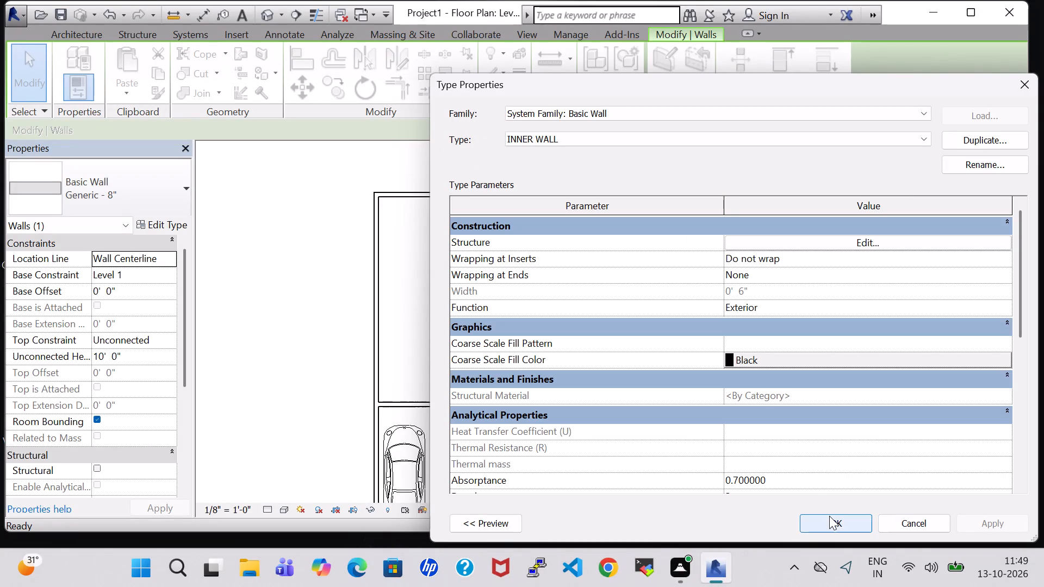
click(829, 516)
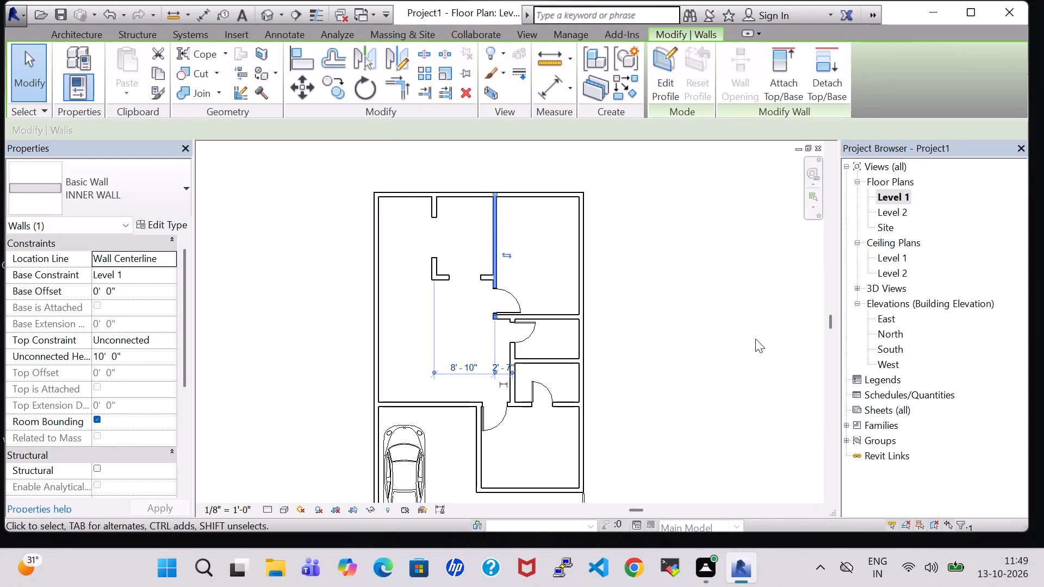
click(755, 339)
Change both remaining segments of the north-middle room's west partition to the INNER WALL type.
click(435, 220)
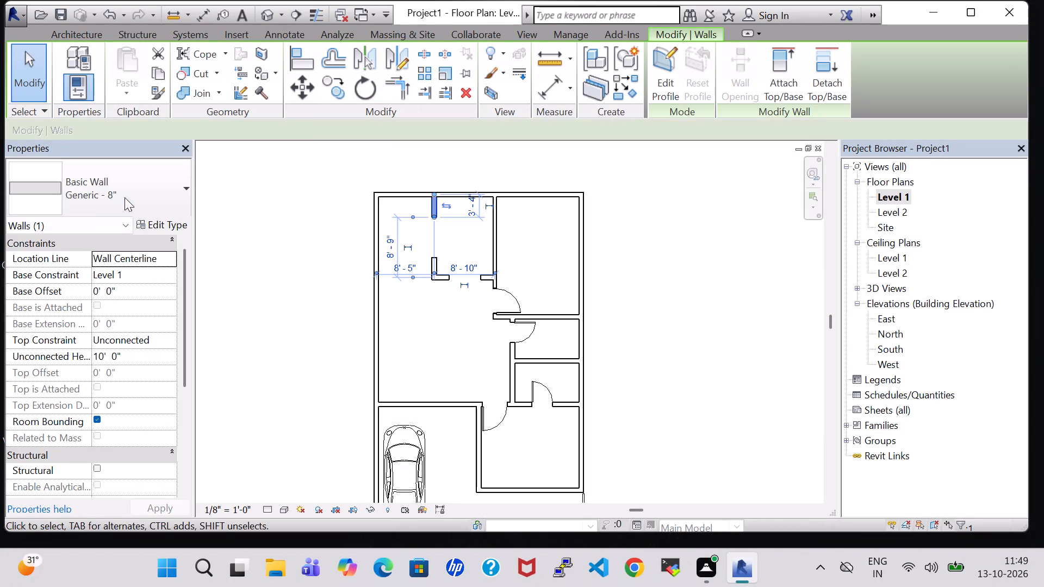
click(125, 197)
click(86, 445)
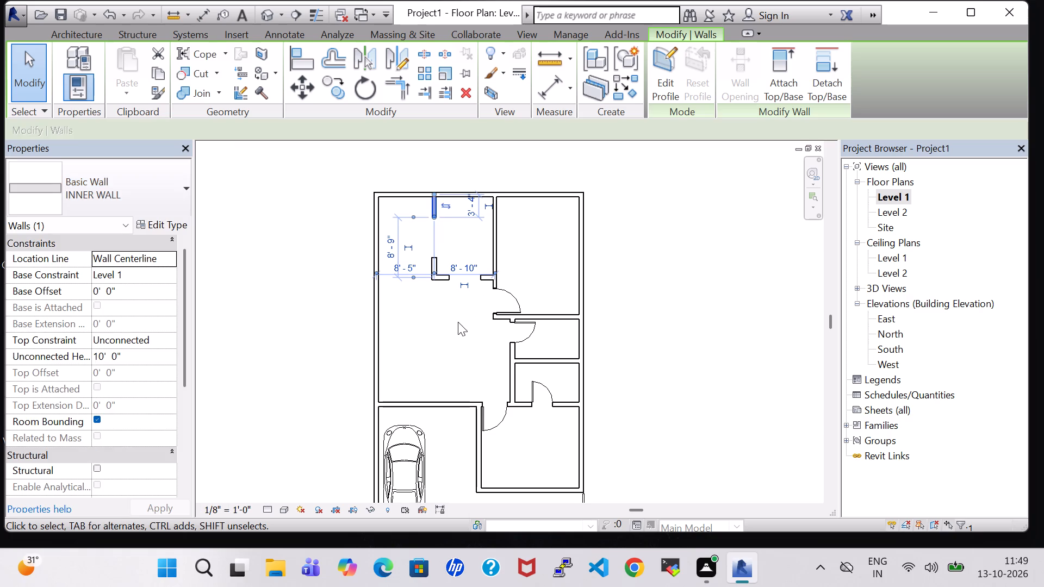
click(458, 322)
click(433, 268)
click(128, 192)
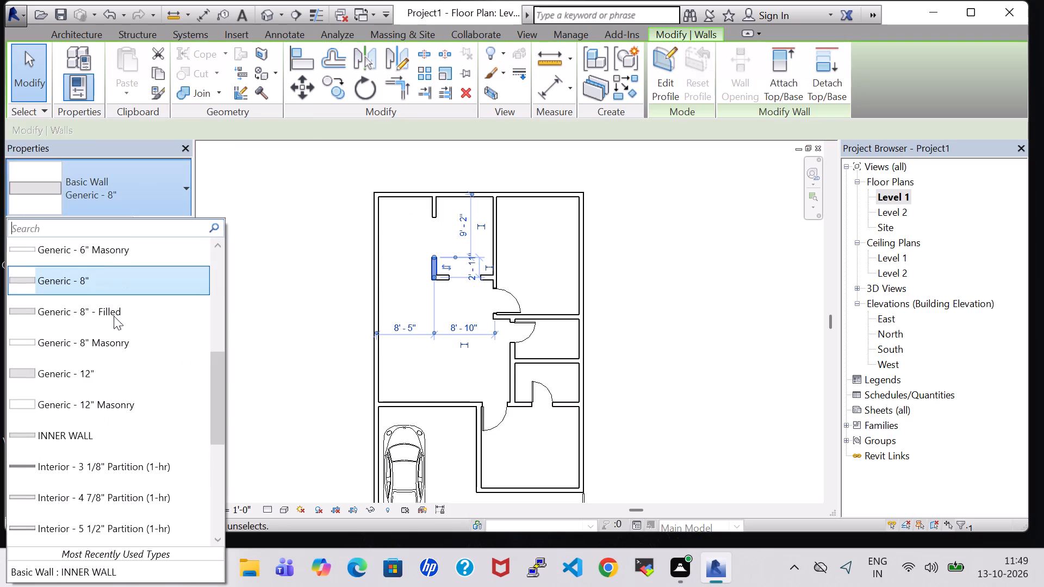
click(110, 436)
scroll(485, 328, up, 1)
click(654, 302)
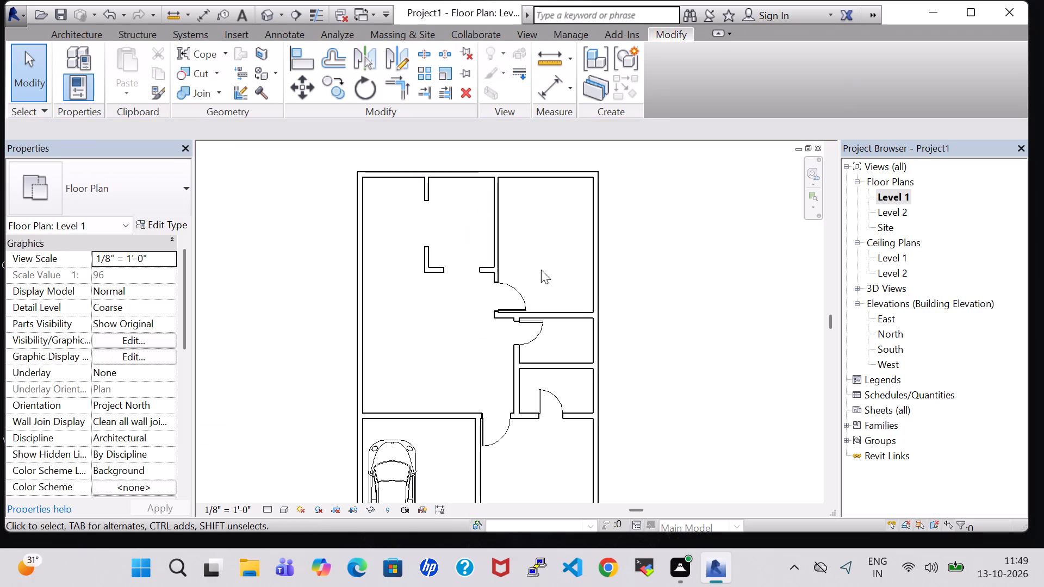
Change both remaining segments of the north-middle room's south wall to the INNER WALL type.
click(491, 265)
click(144, 186)
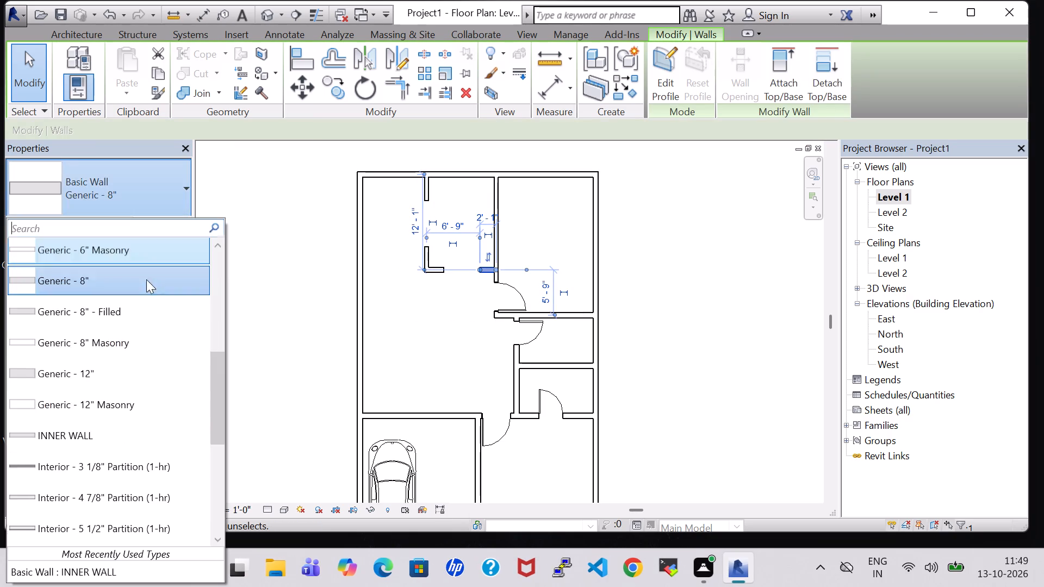
click(98, 442)
click(435, 289)
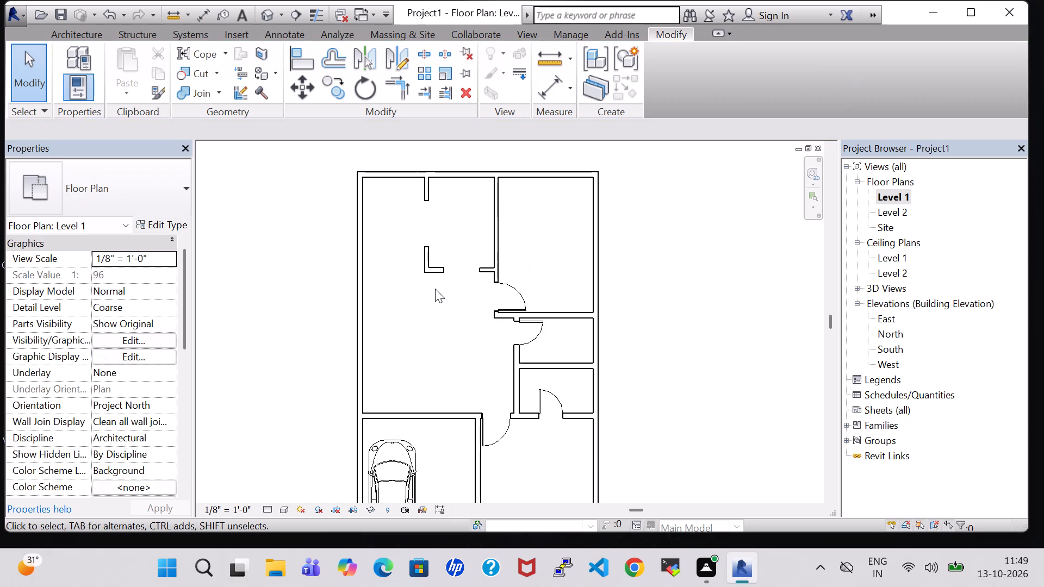
click(435, 271)
click(153, 195)
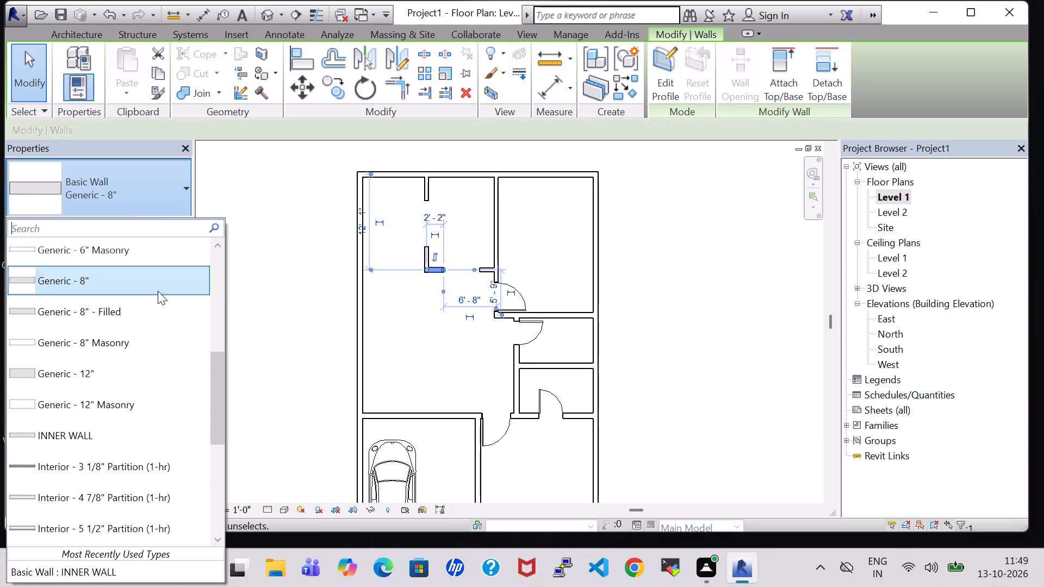
click(161, 438)
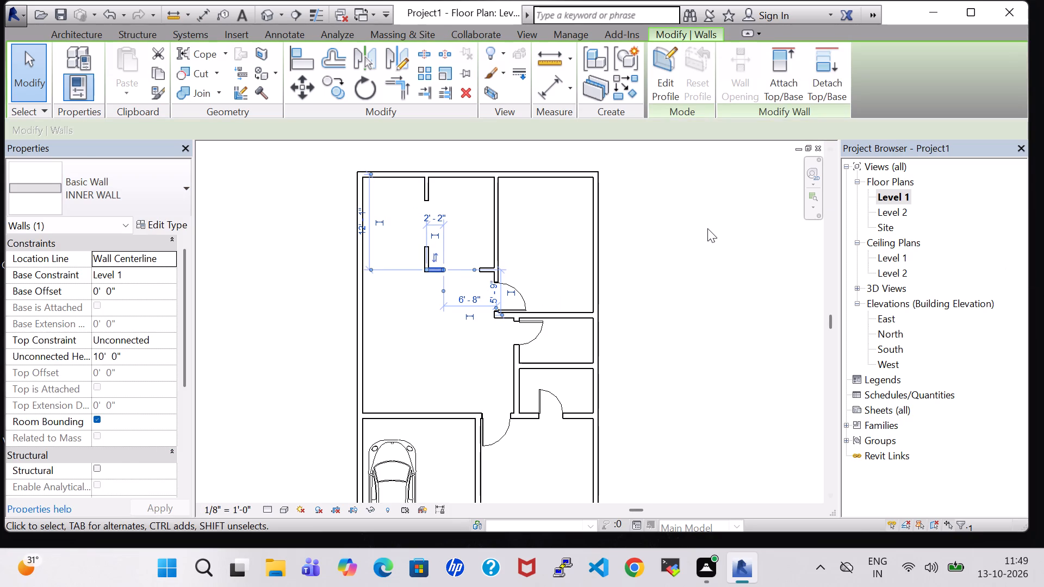
click(707, 228)
Change the northeast room's south wall and the partition between the two small east rooms to the INNER WALL type.
click(549, 310)
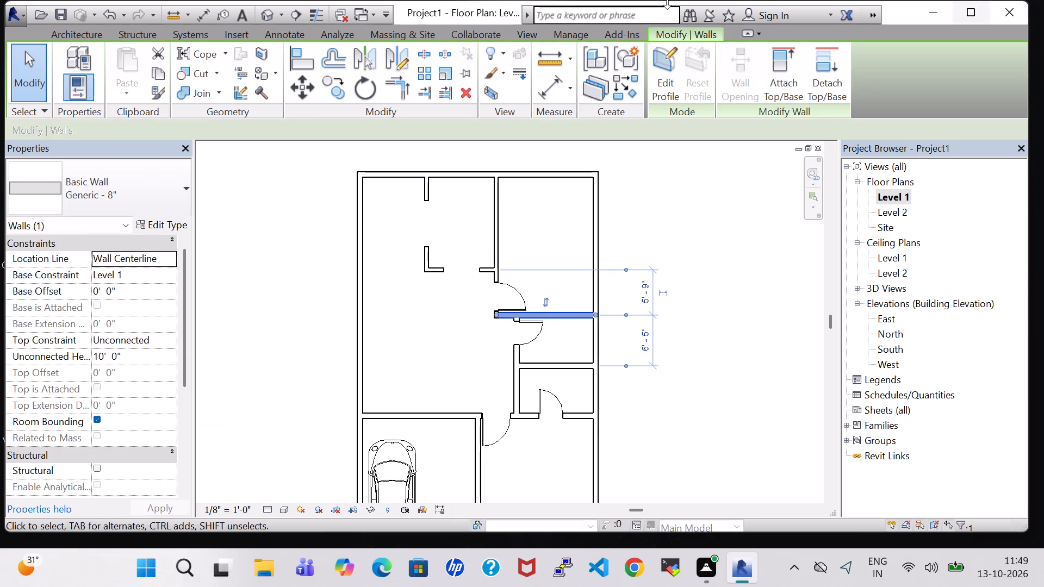
click(105, 184)
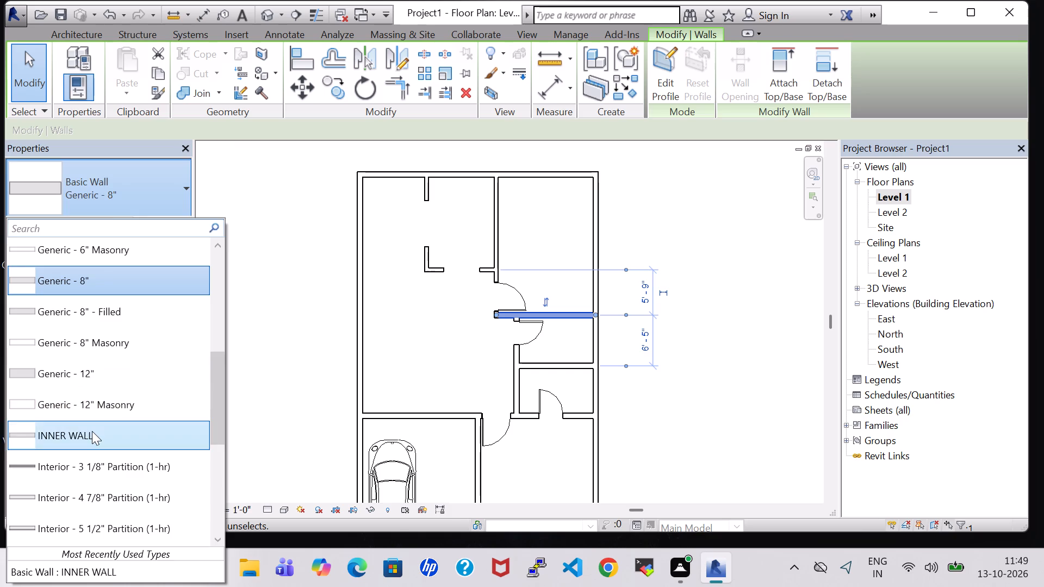
click(92, 431)
click(732, 365)
scroll(555, 329, up, 4)
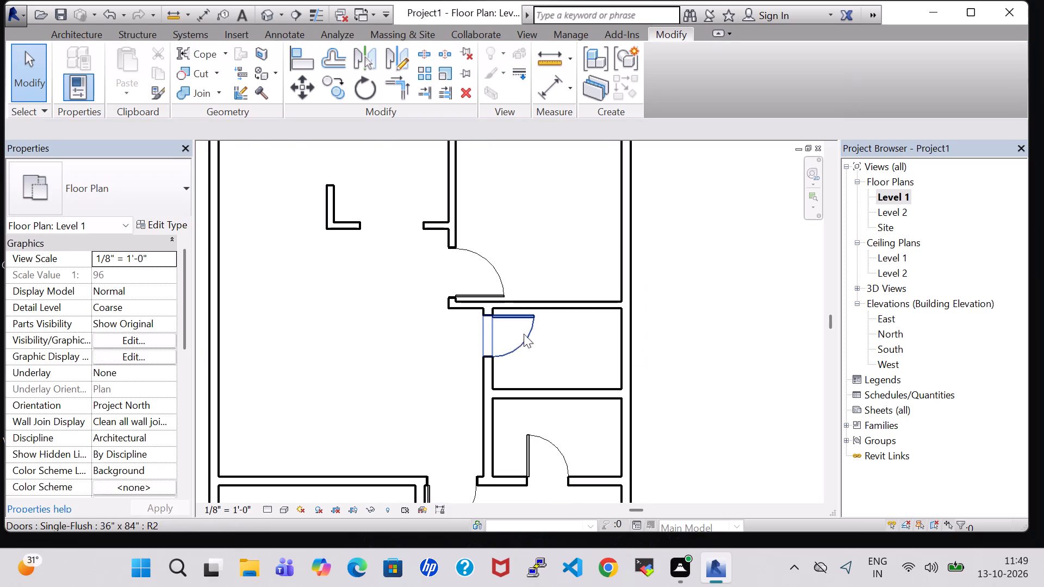
click(554, 395)
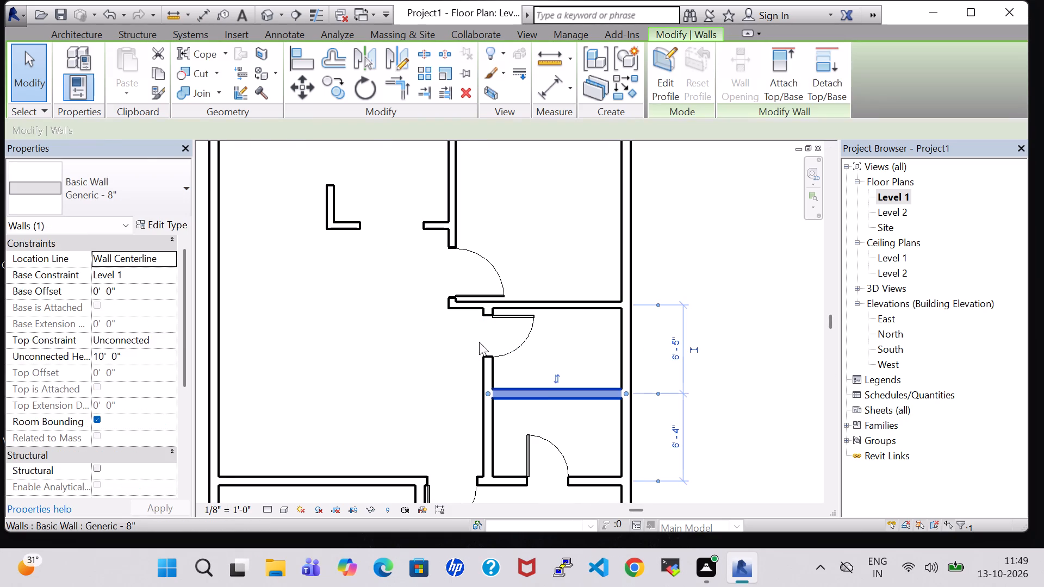
click(101, 195)
click(163, 433)
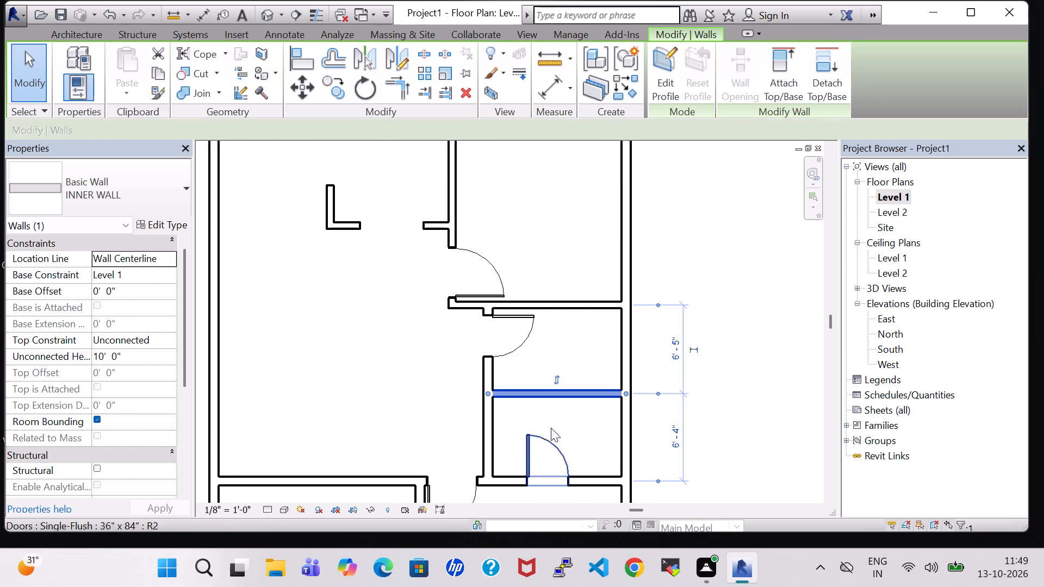
Change the small east rooms' shared west wall and the full-width wall north of the car bay to the INNER WALL type.
click(485, 428)
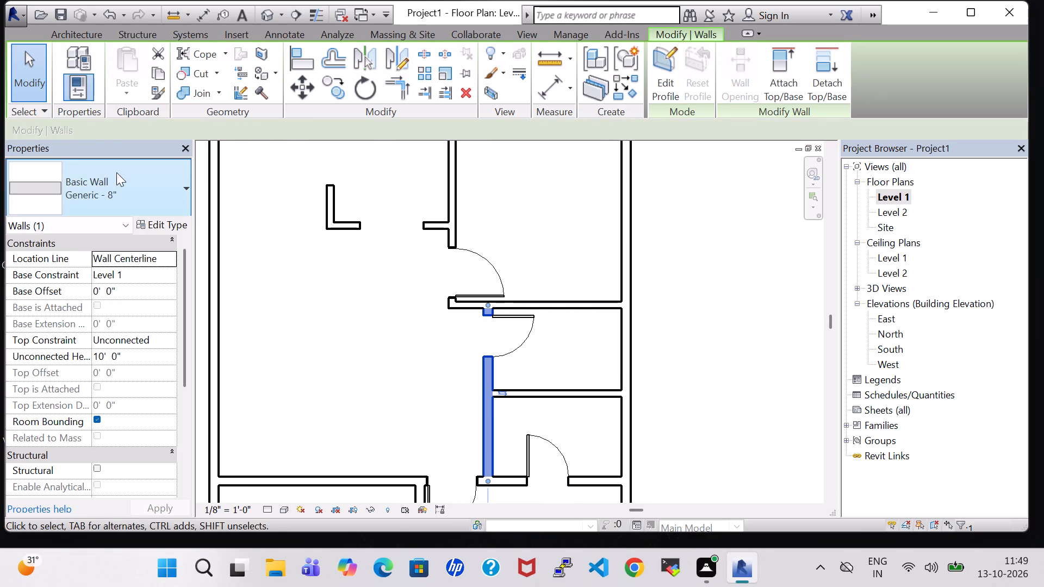
click(121, 181)
click(83, 433)
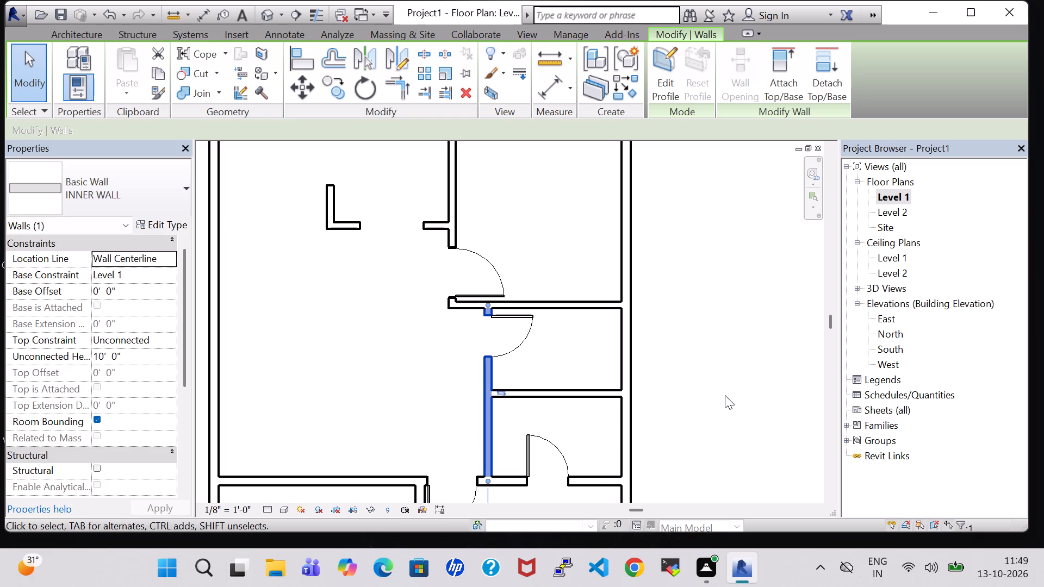
click(728, 395)
scroll(728, 395, down, 1)
middle_drag(725, 386, 700, 276)
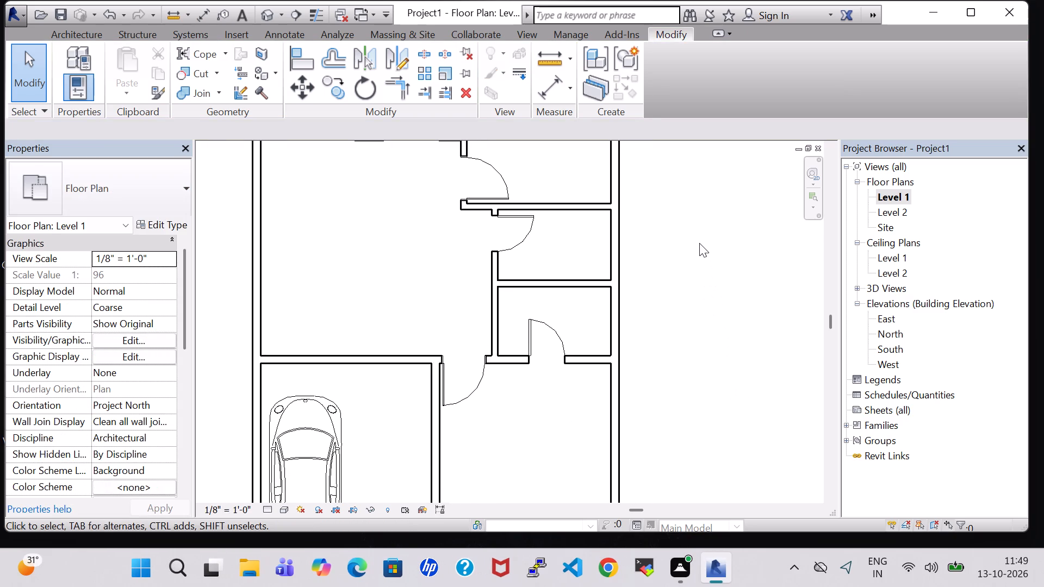
scroll(699, 243, down, 1)
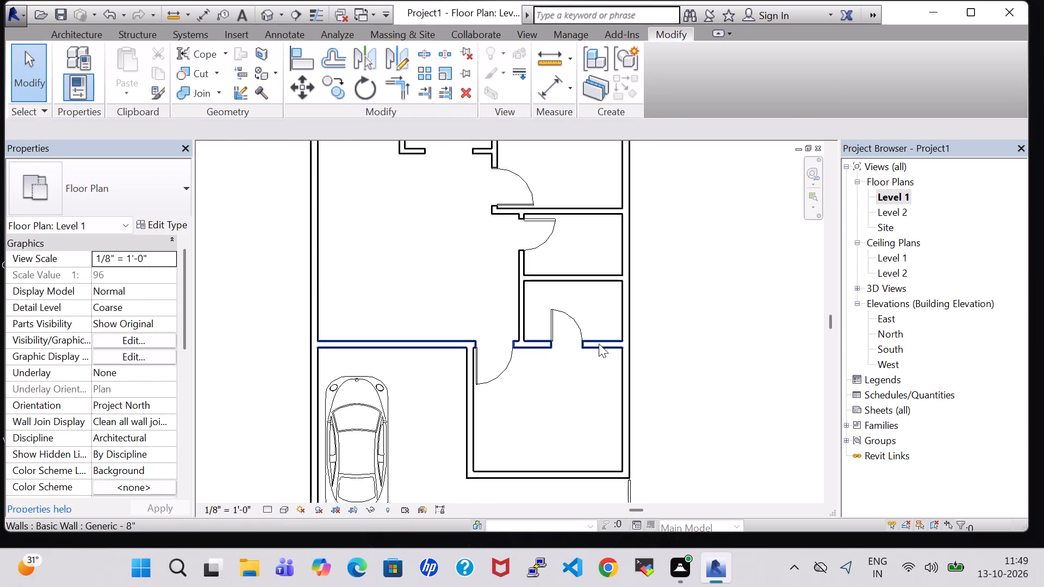
click(599, 342)
click(114, 181)
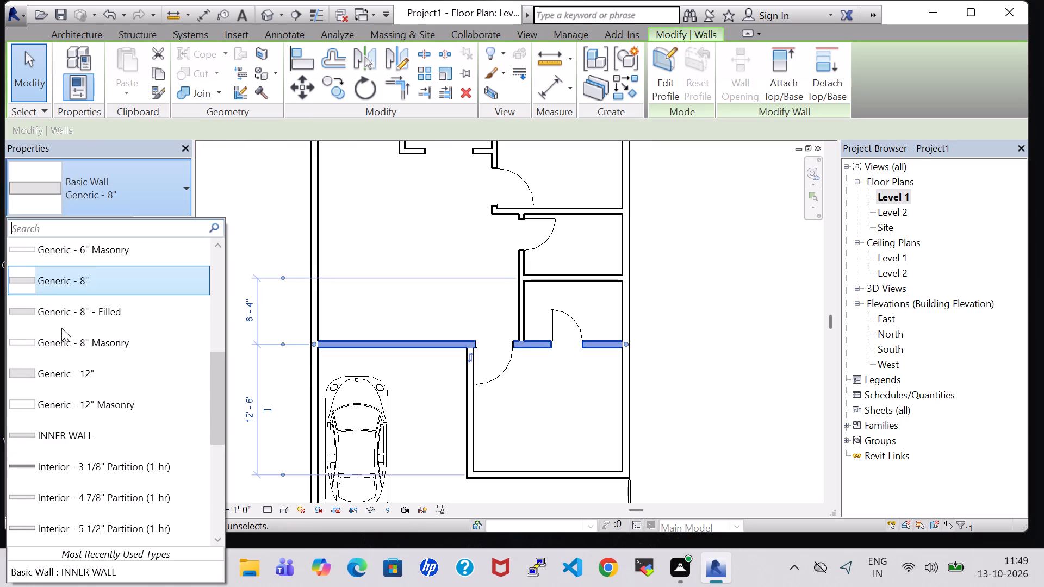
click(57, 444)
click(687, 323)
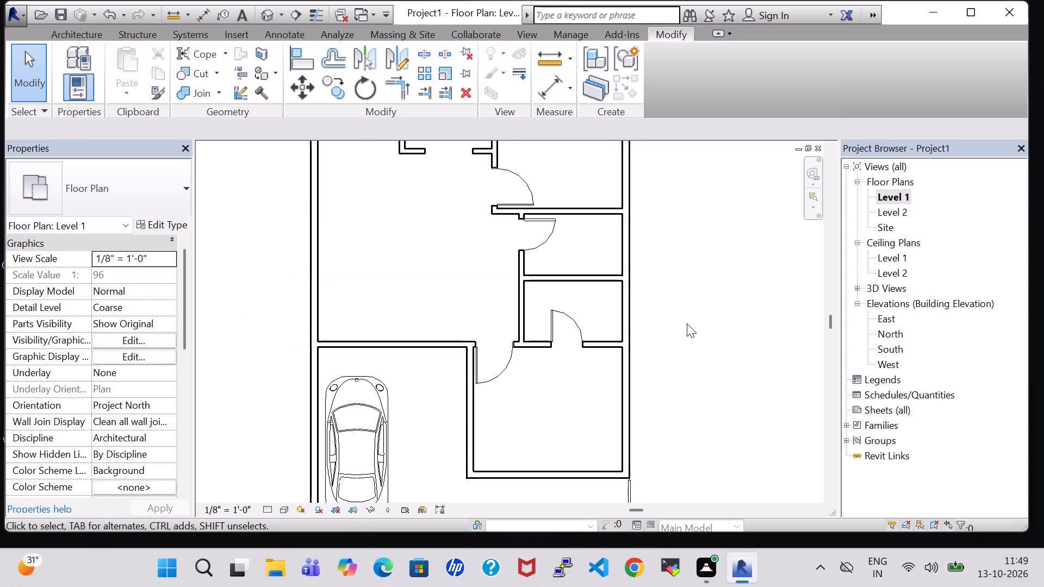
Check the wall types of the converted partitions around the northeast, north-middle and small east rooms.
scroll(687, 323, down, 3)
middle_drag(687, 323, 678, 321)
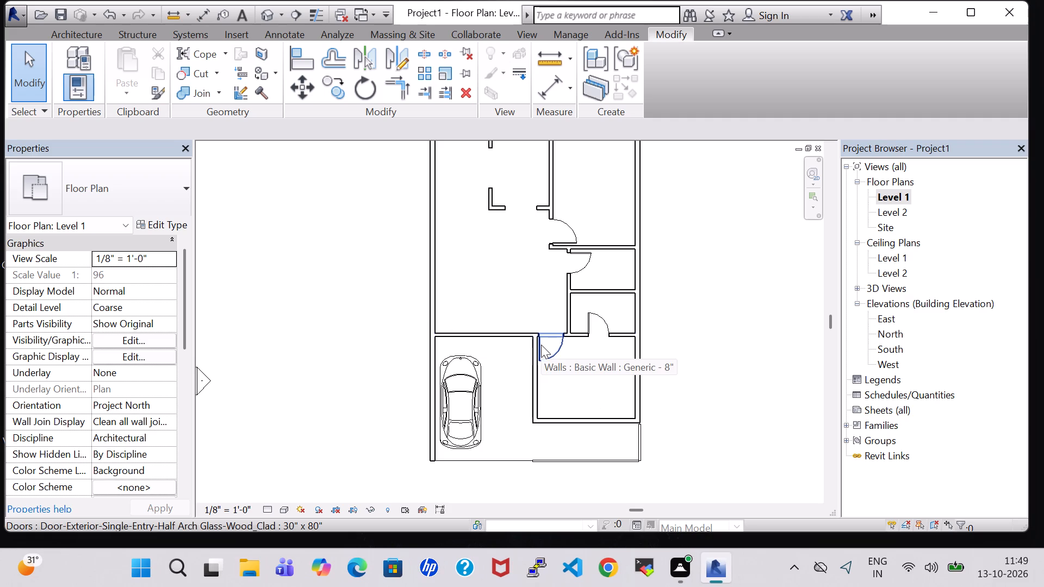
middle_drag(501, 267, 418, 373)
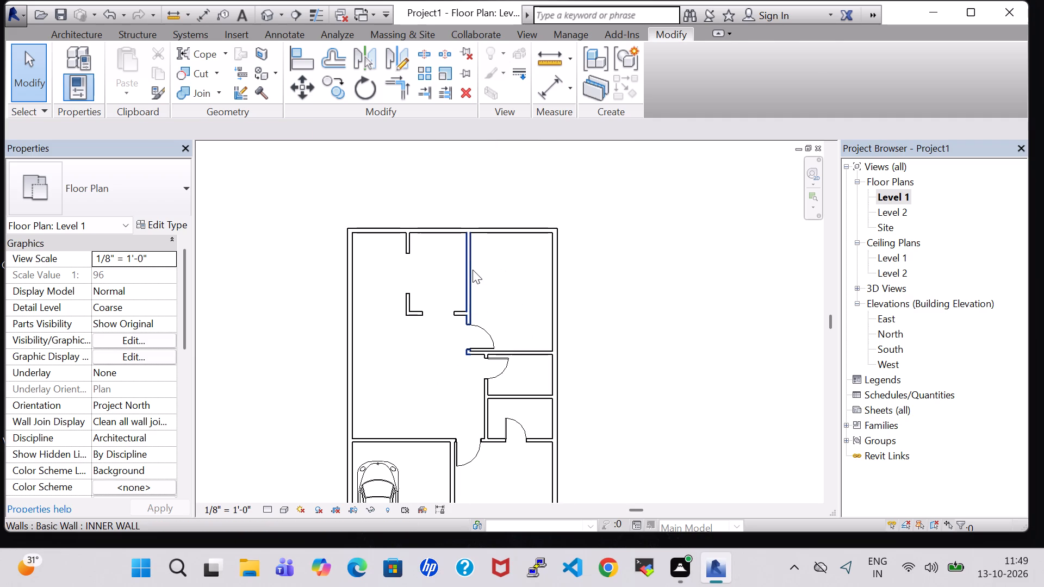
click(473, 270)
click(522, 355)
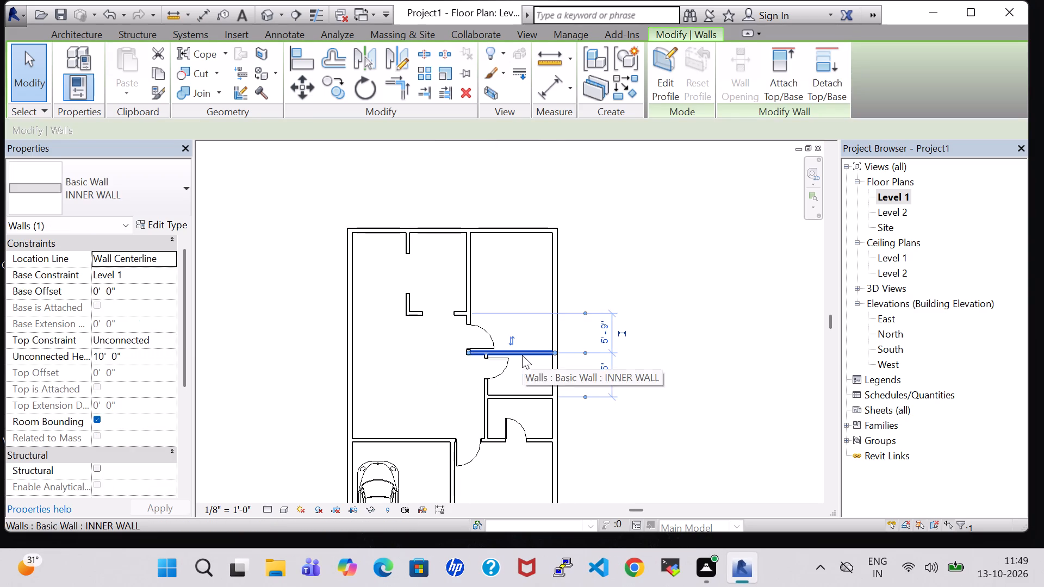
click(521, 401)
click(488, 419)
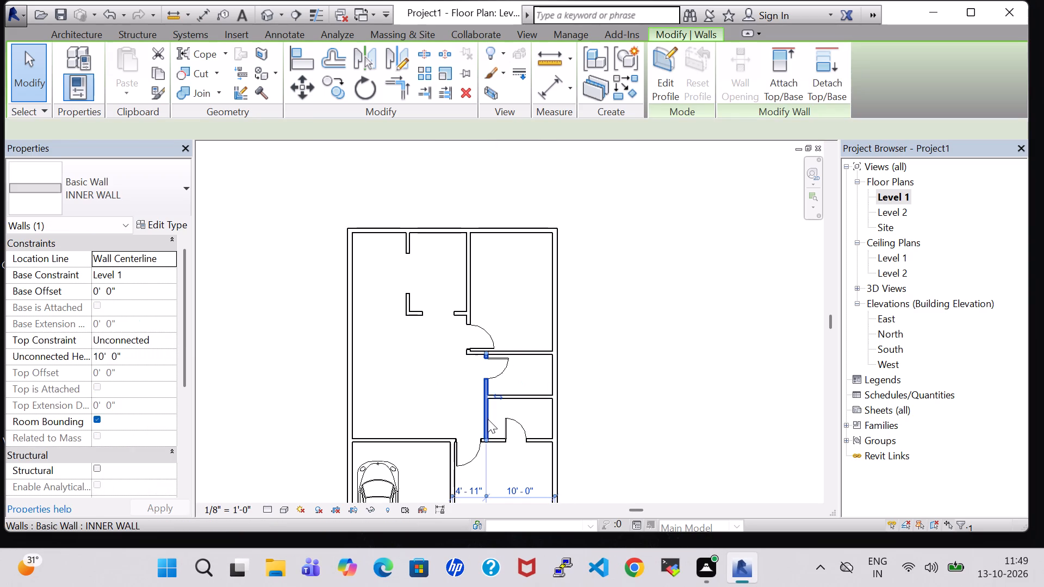
click(421, 315)
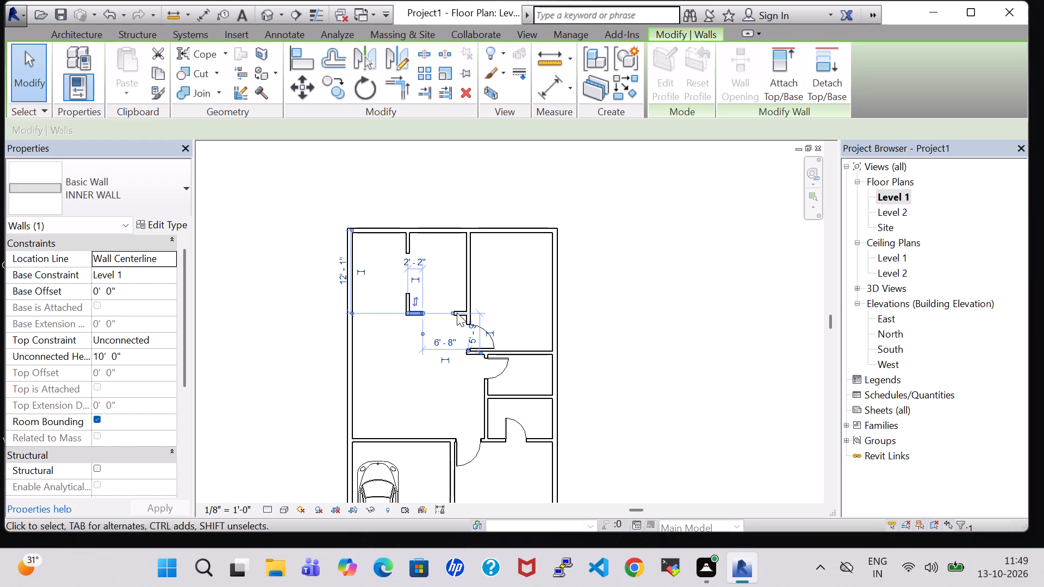
click(631, 305)
click(457, 311)
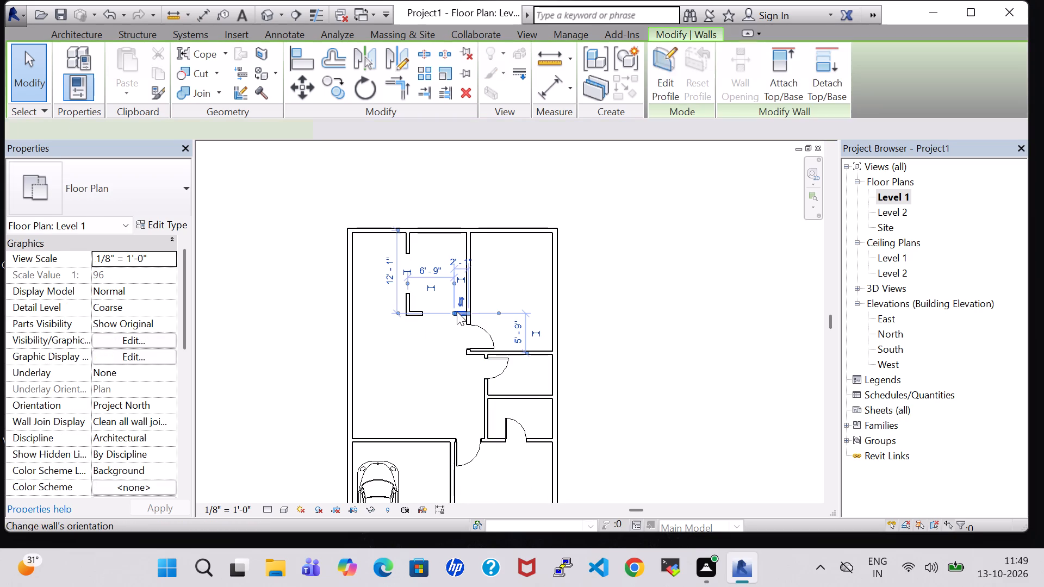
click(460, 174)
middle_drag(710, 257, 731, 178)
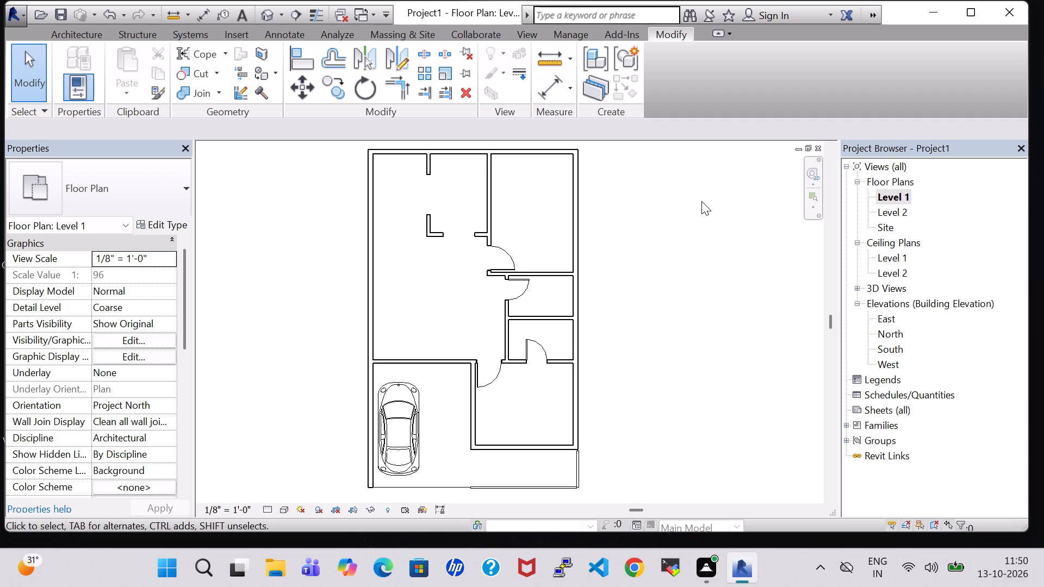
middle_click(716, 236)
Place tagged rooms in the north-middle space, large west hall, northeast room, both small east rooms and the southeast room.
click(80, 35)
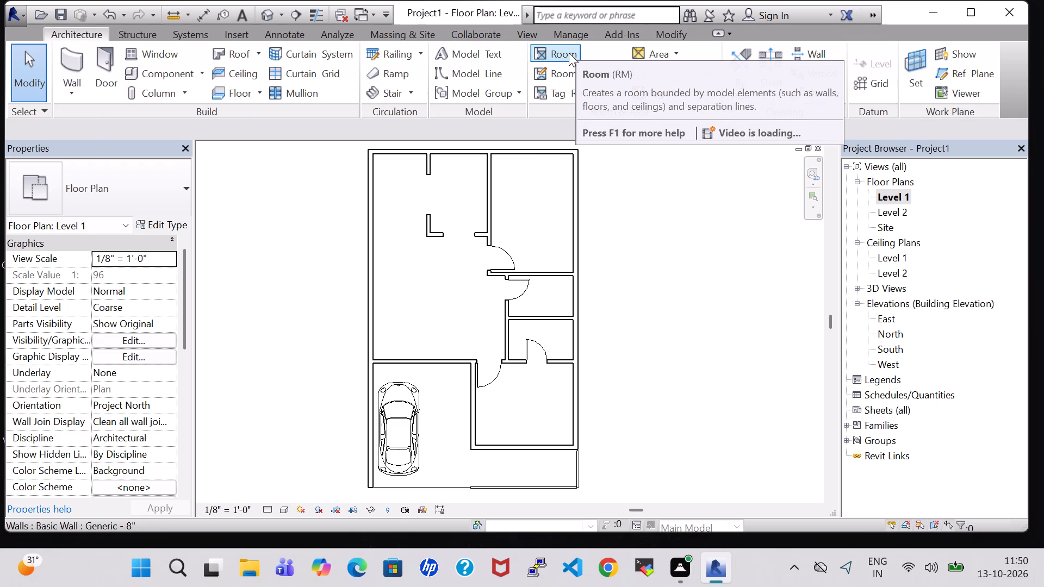
click(569, 53)
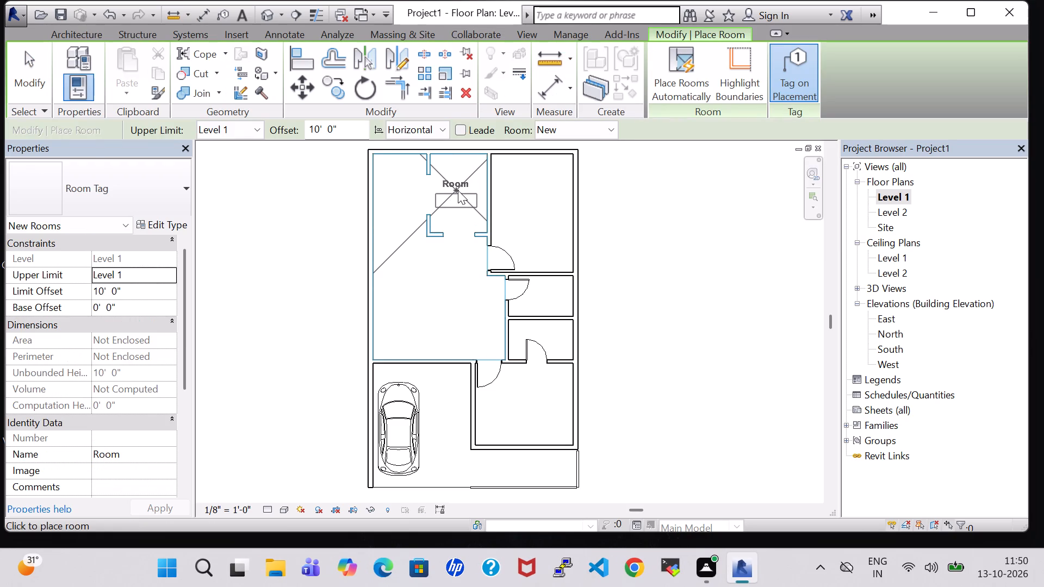
click(458, 191)
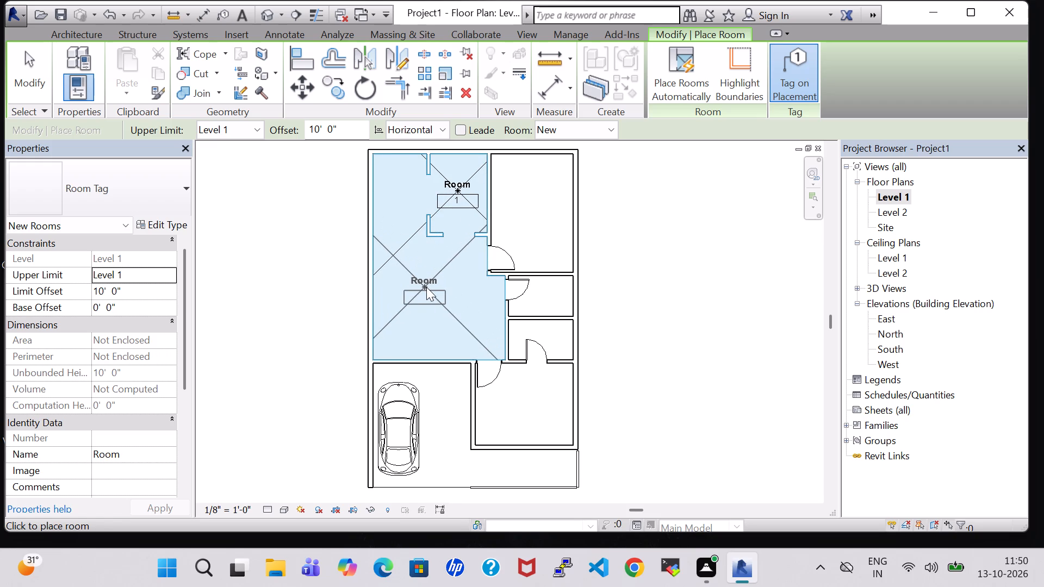
click(426, 287)
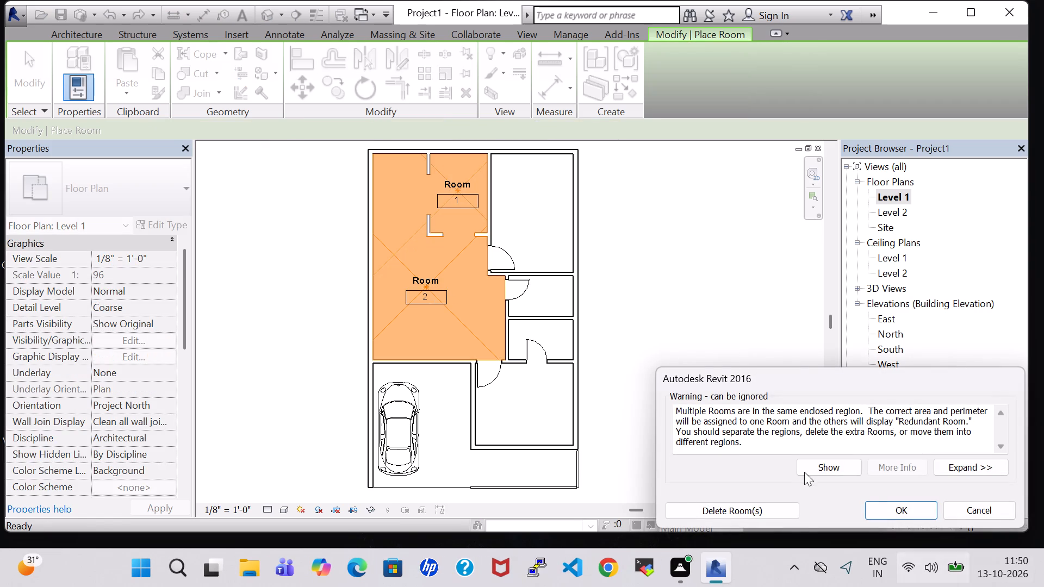
click(897, 510)
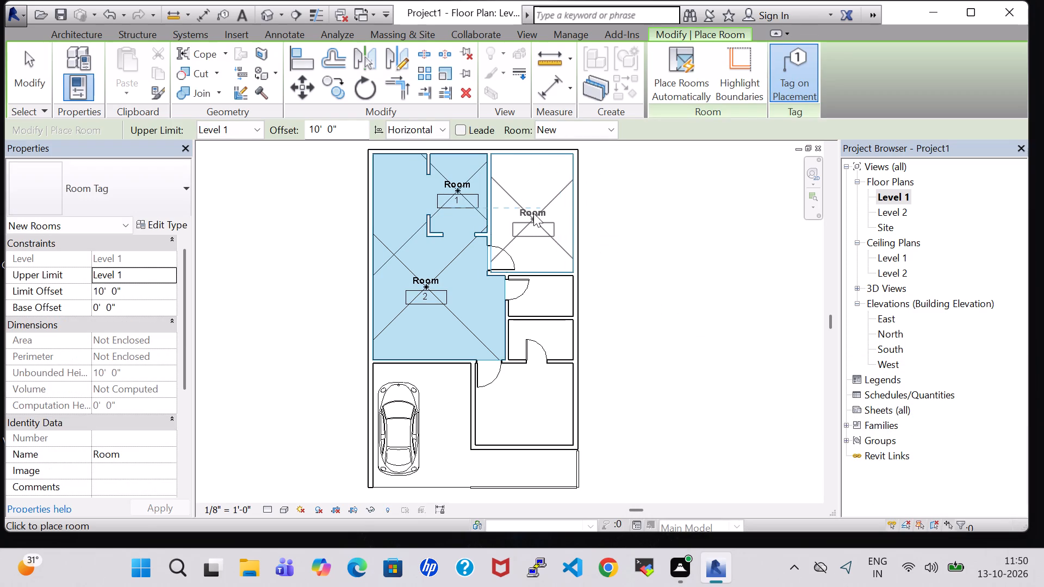
click(532, 206)
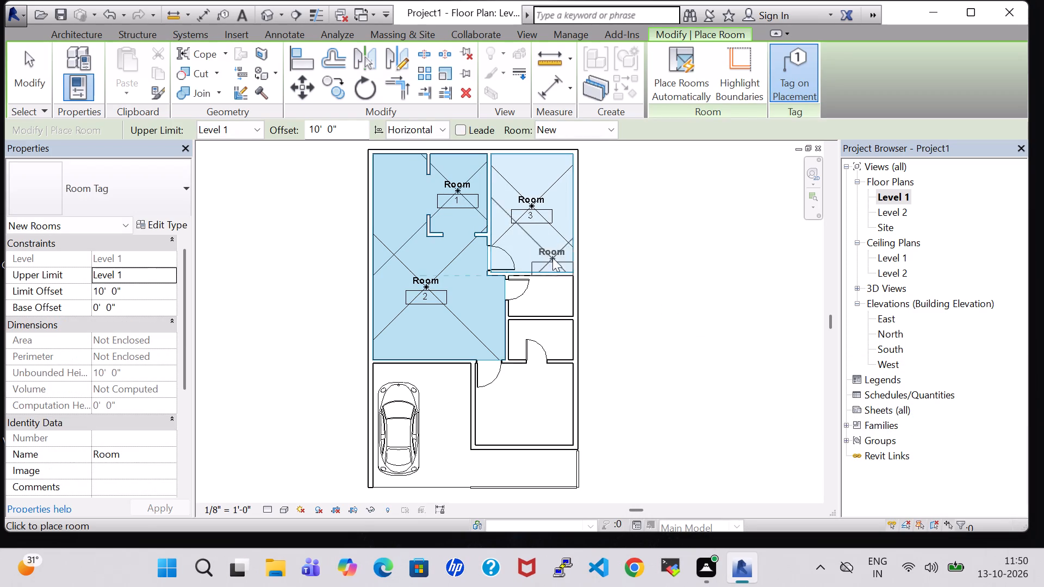
click(546, 297)
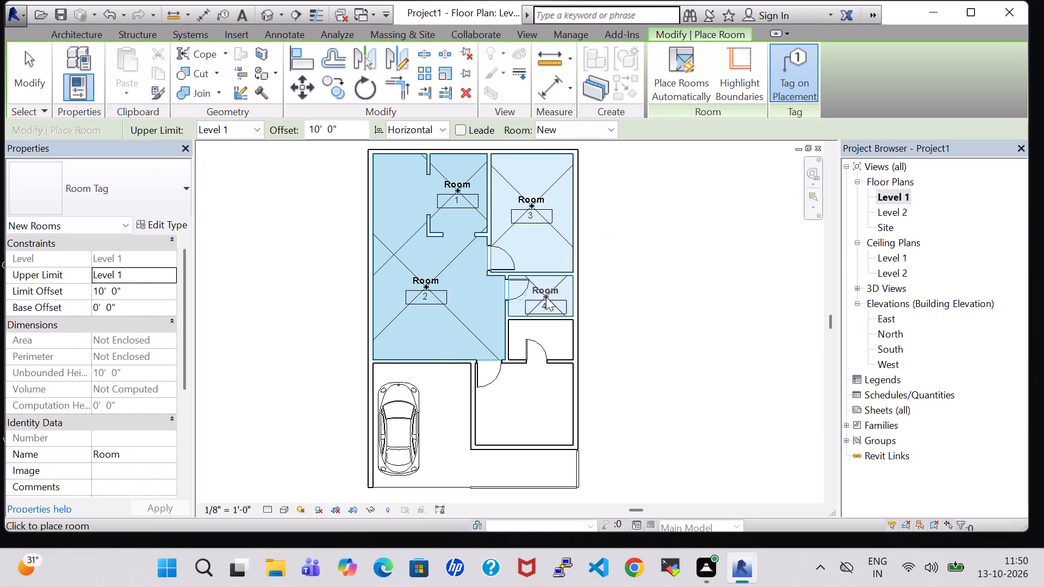
click(539, 338)
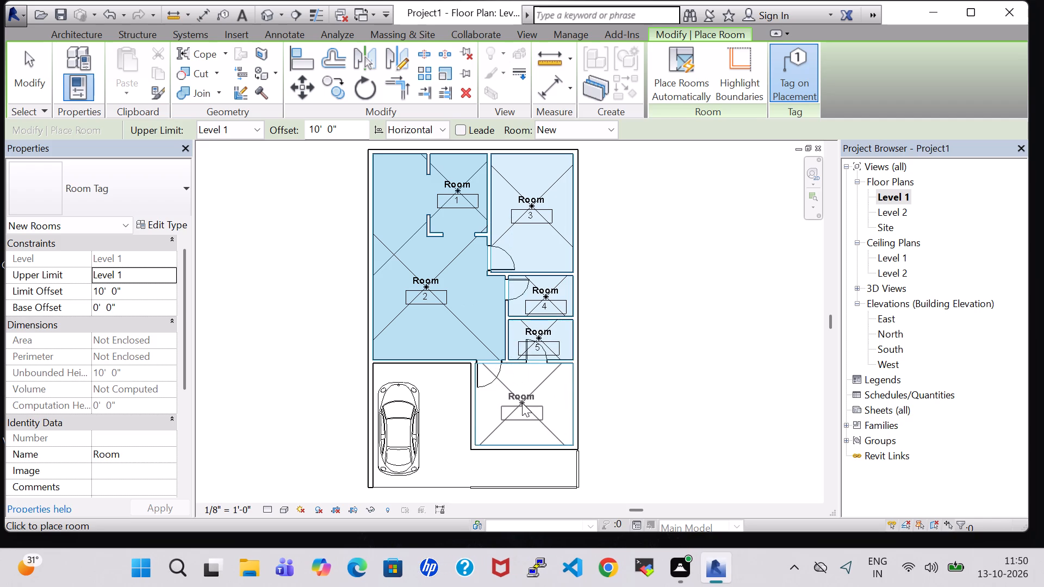
click(522, 403)
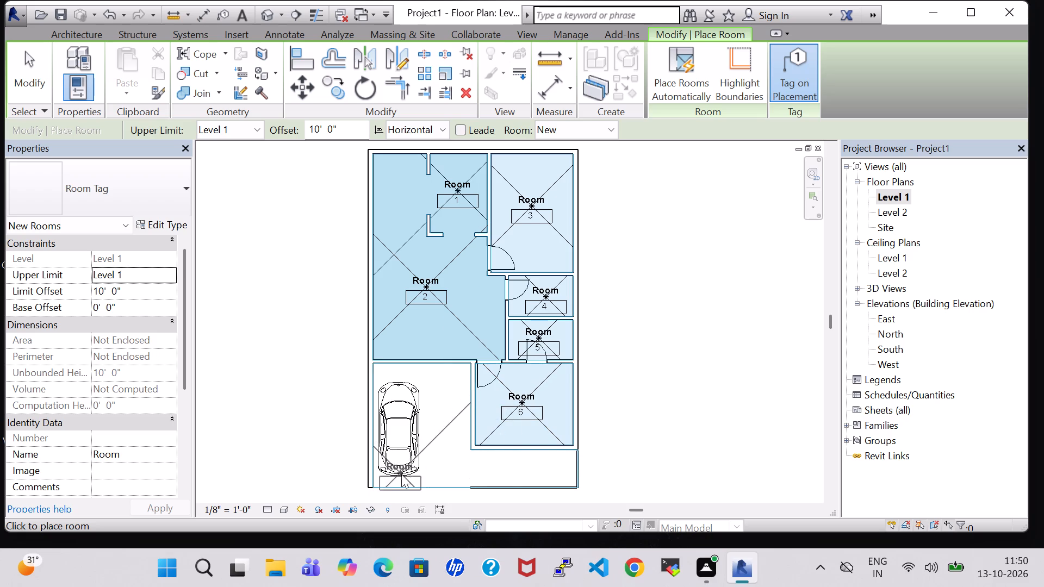
Place a room with a vertical tag beside the car and another with a horizontal tag at the car bay's south edge.
key(space)
click(432, 415)
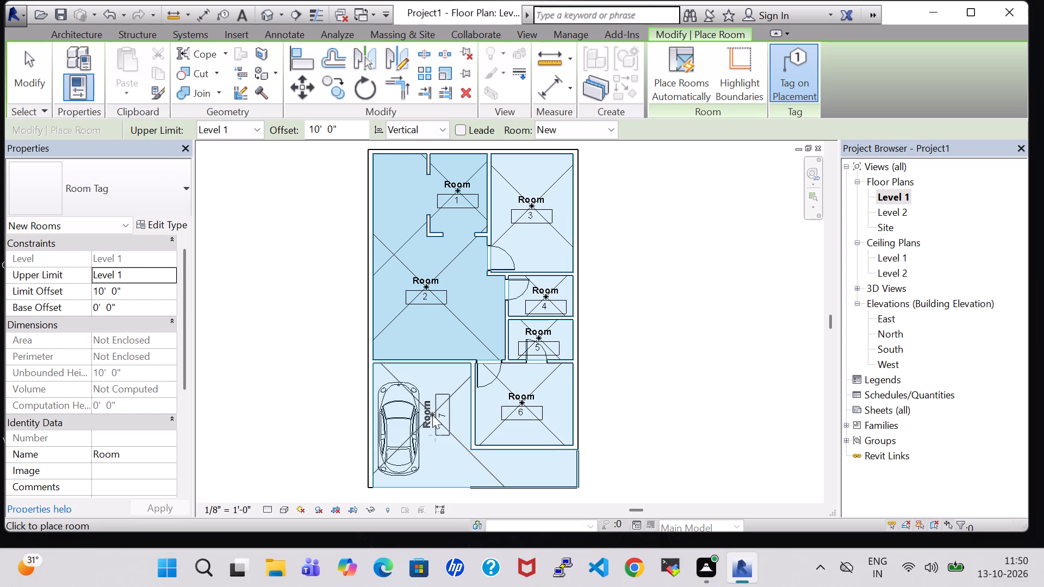
key(space)
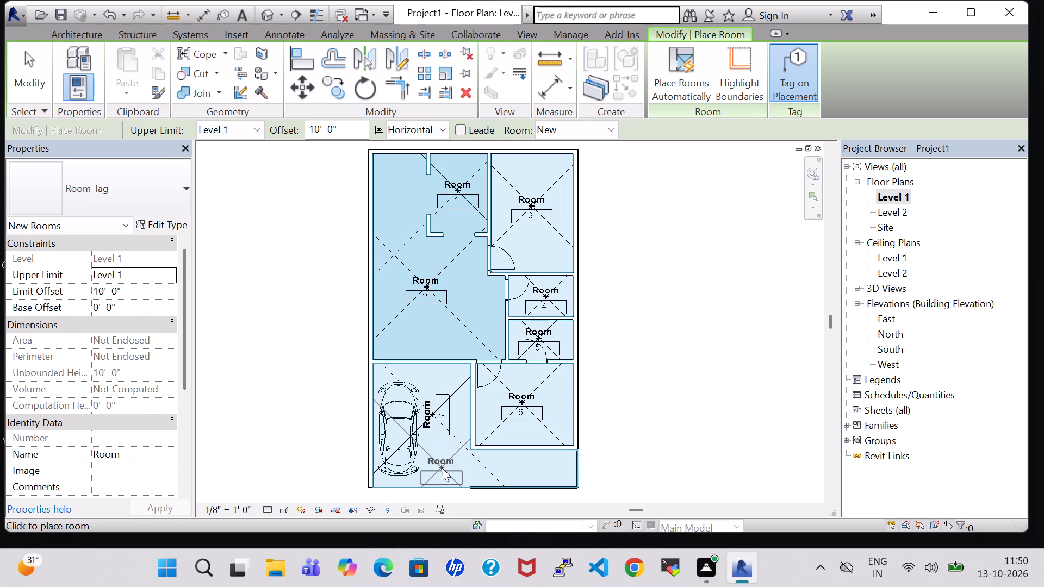
click(425, 484)
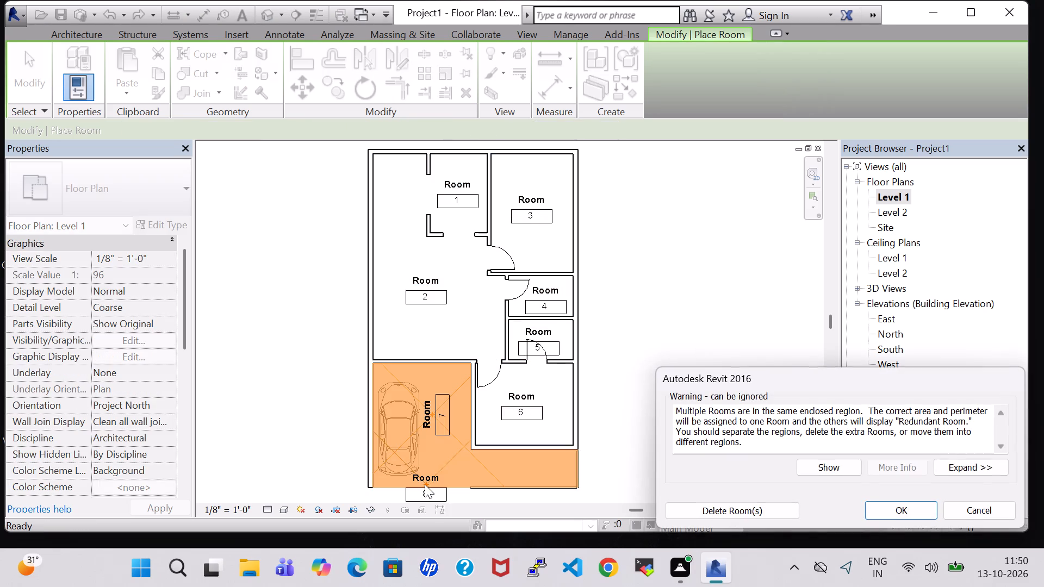
click(881, 505)
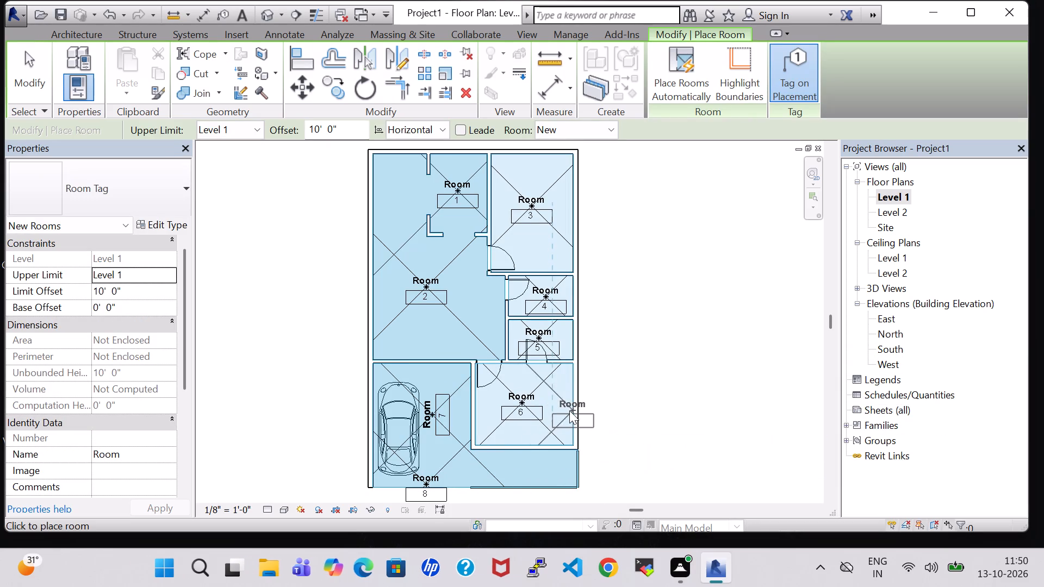
key(Escape)
key(Escape)
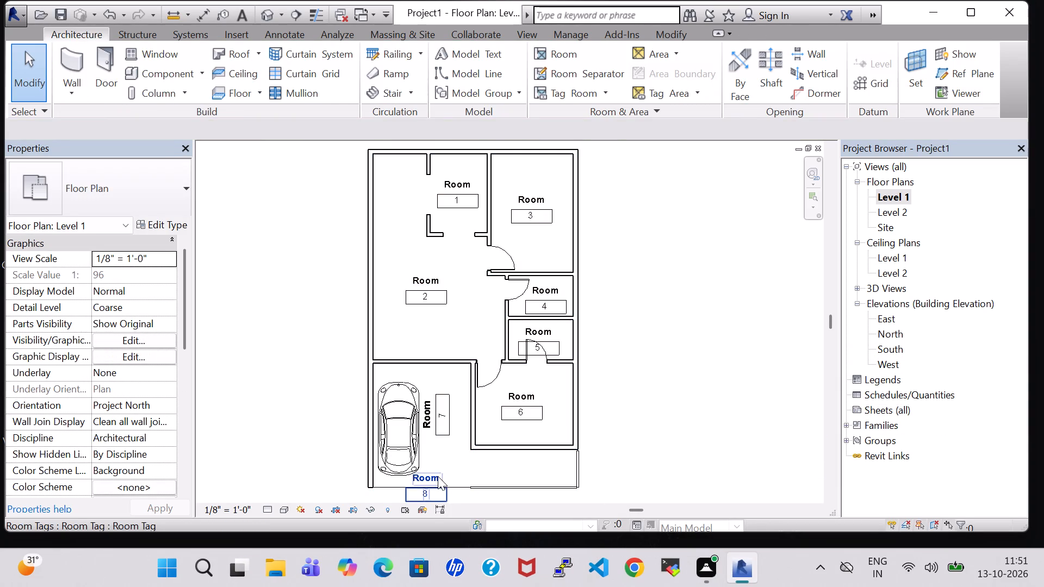
Turn off Show Room Number in the Room Tag type so the tags carry only room names.
click(438, 476)
click(166, 225)
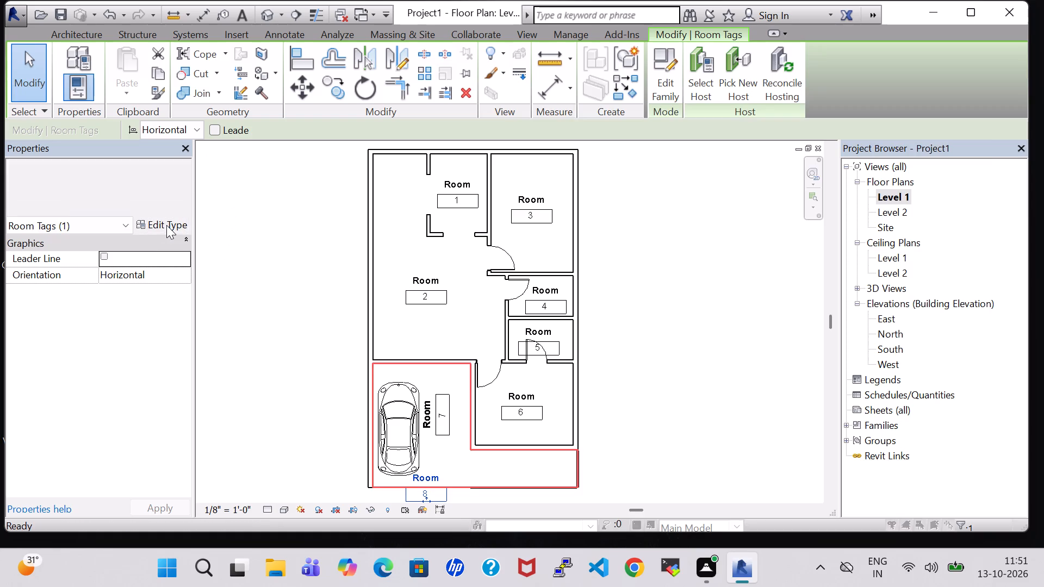
click(742, 253)
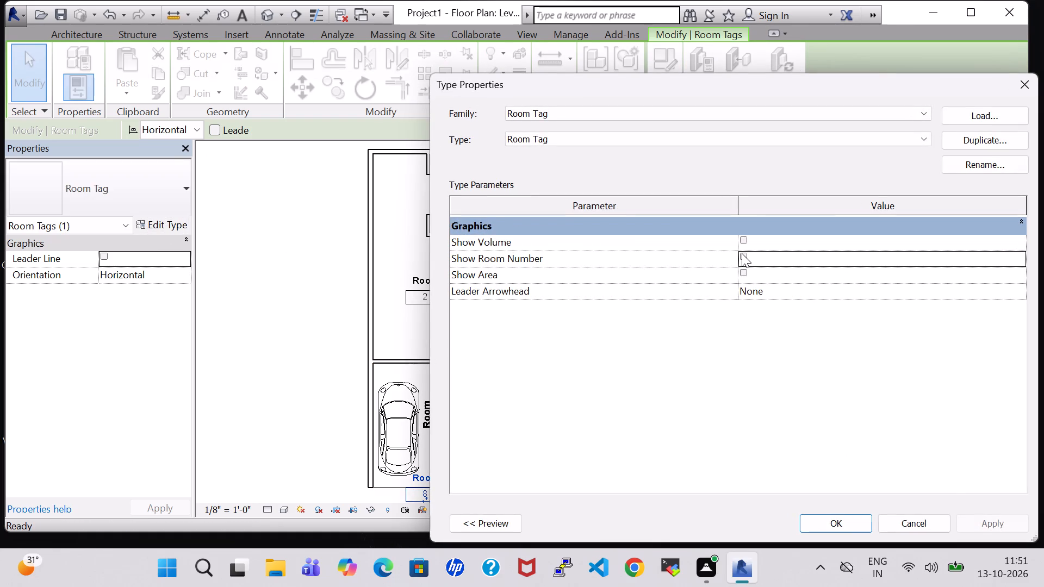
click(990, 521)
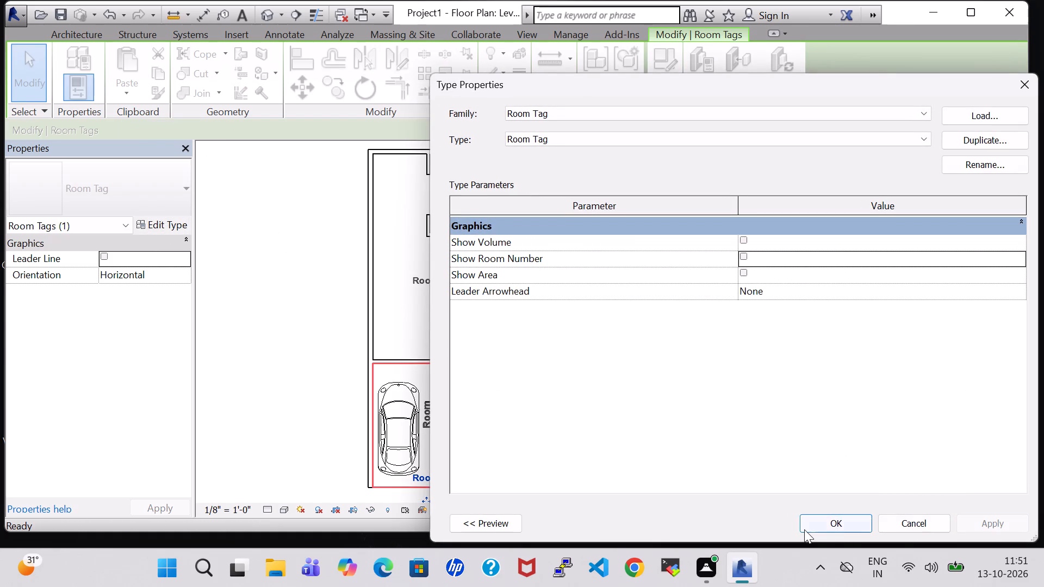
click(805, 529)
click(656, 399)
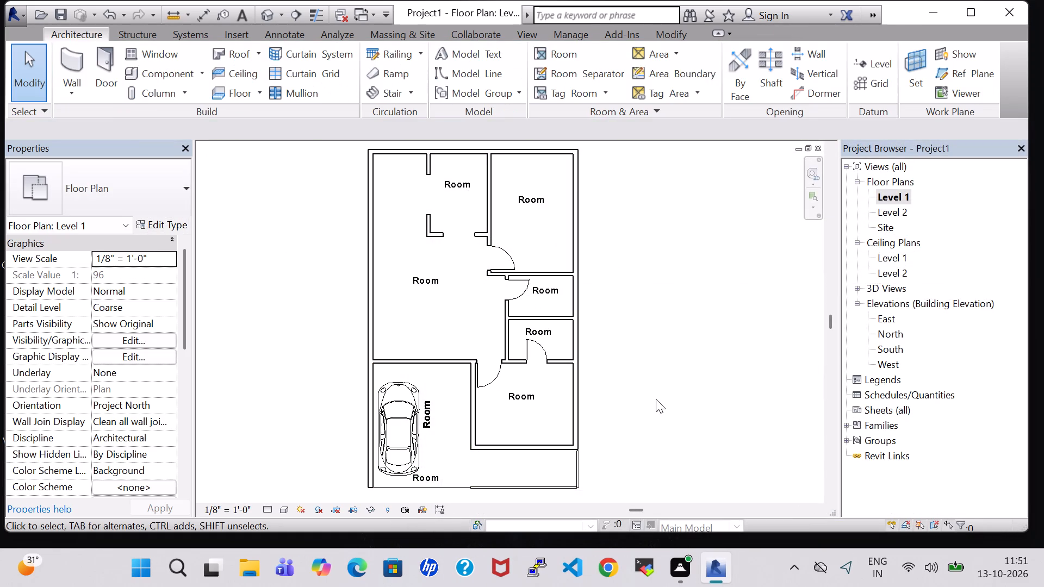
Rename the room tagged at the car bay's south edge as MAIN GATE.
middle_drag(655, 383, 654, 355)
scroll(654, 344, down, 1)
middle_drag(656, 304, 624, 335)
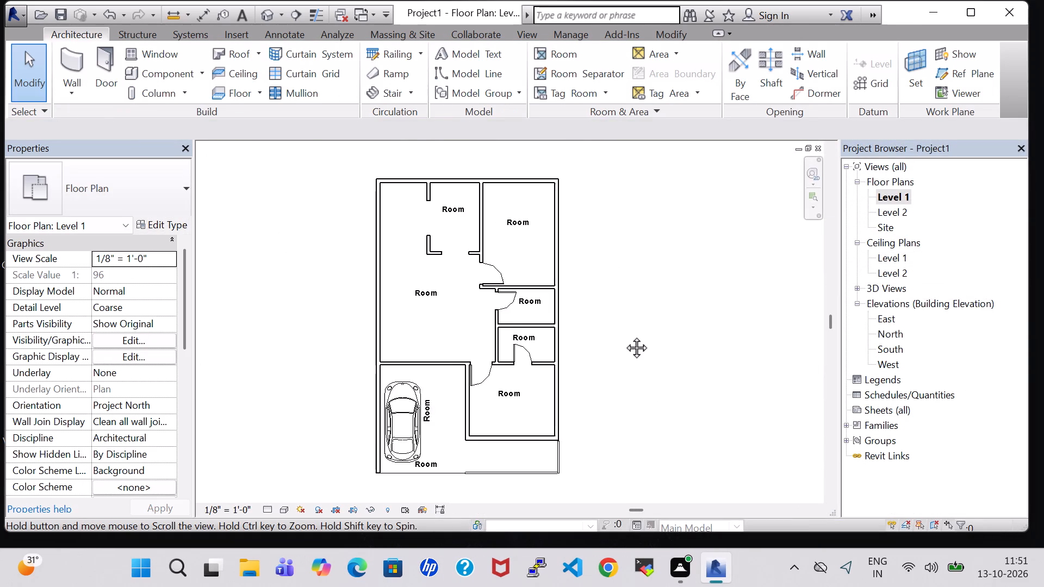
middle_drag(624, 335, 662, 330)
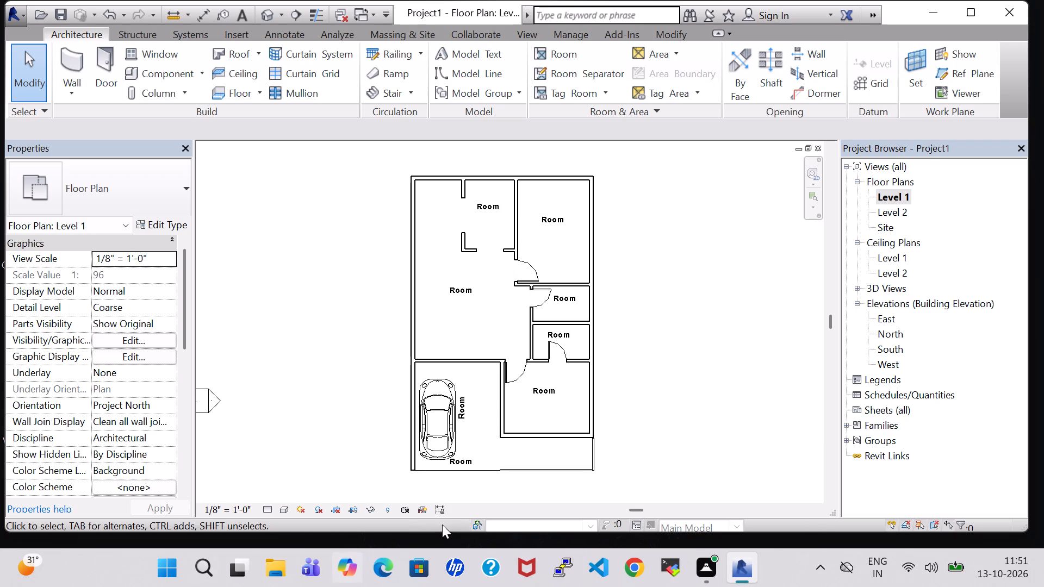
double_click(465, 463)
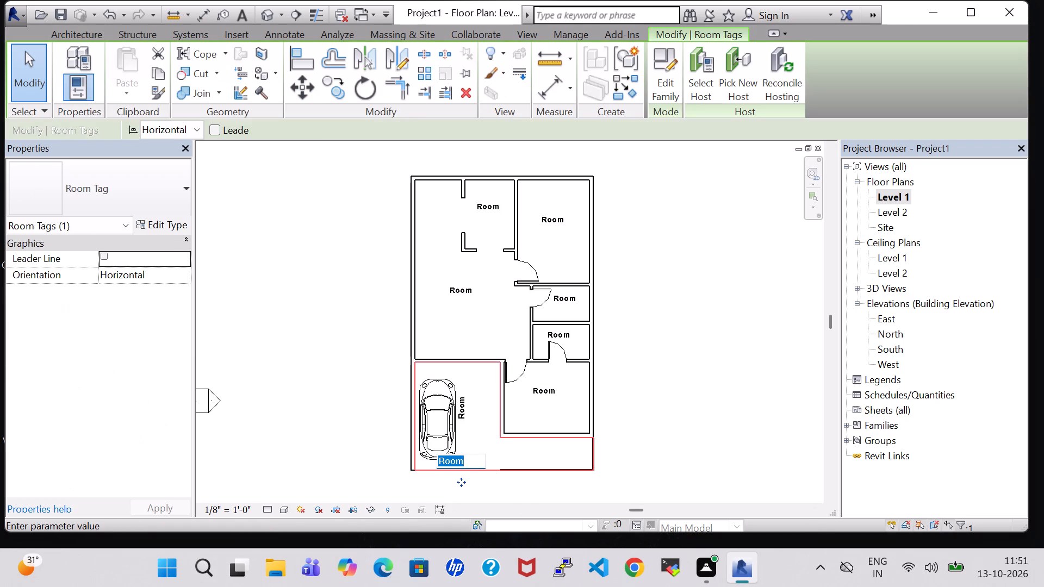
key(BackSpace)
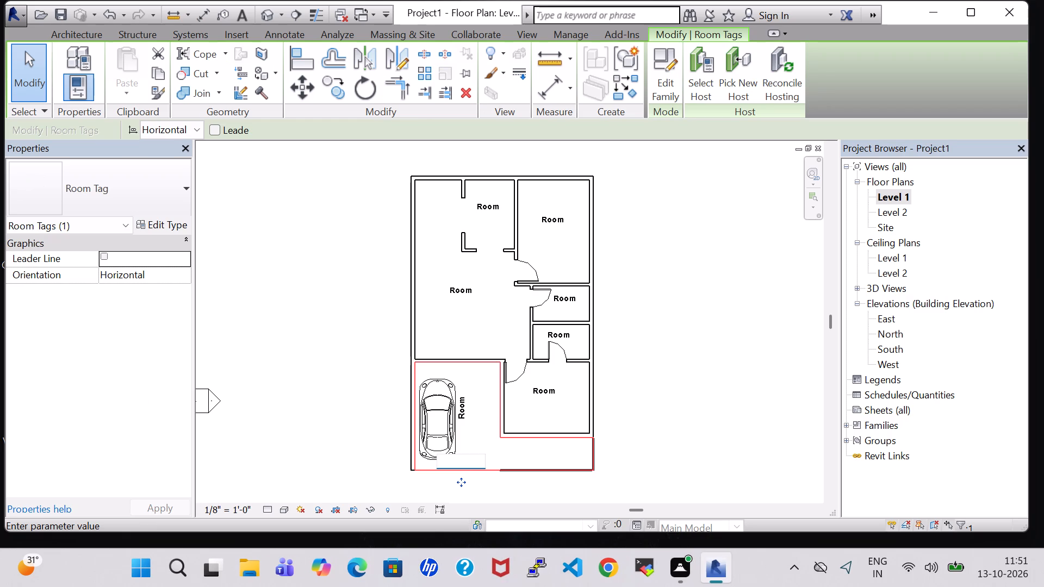
text(MAIN GATE)
key(Return)
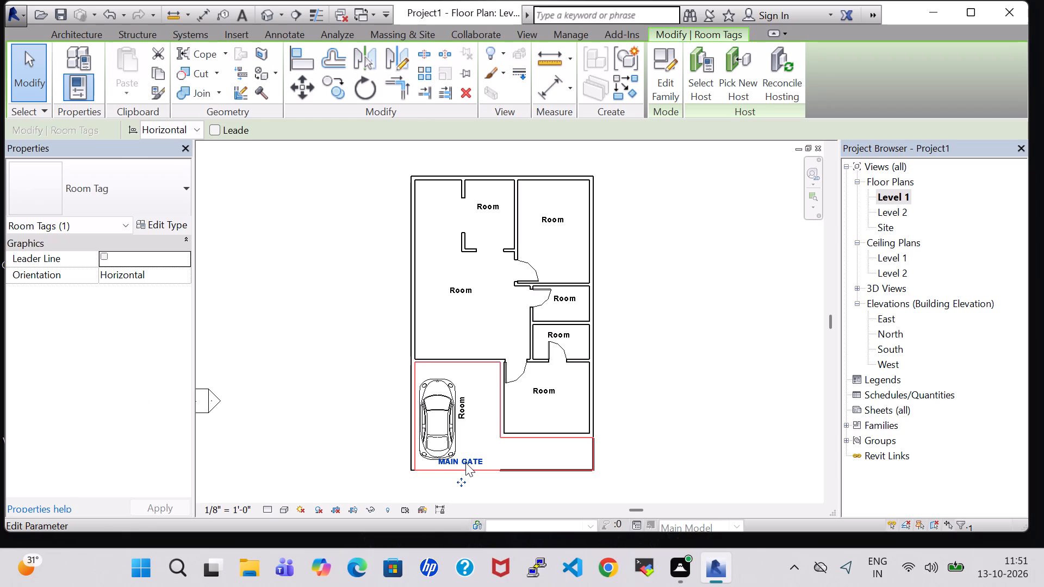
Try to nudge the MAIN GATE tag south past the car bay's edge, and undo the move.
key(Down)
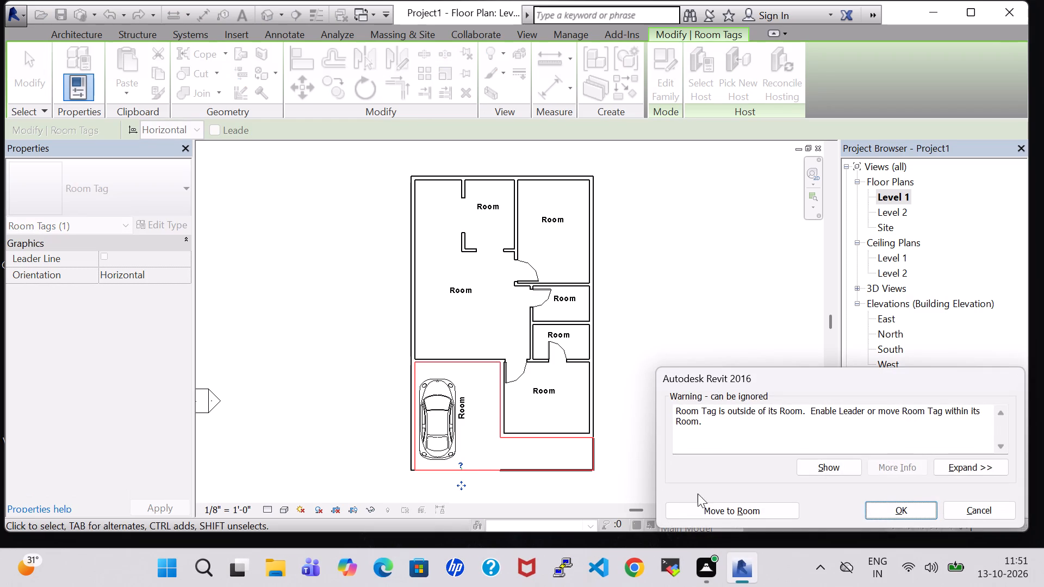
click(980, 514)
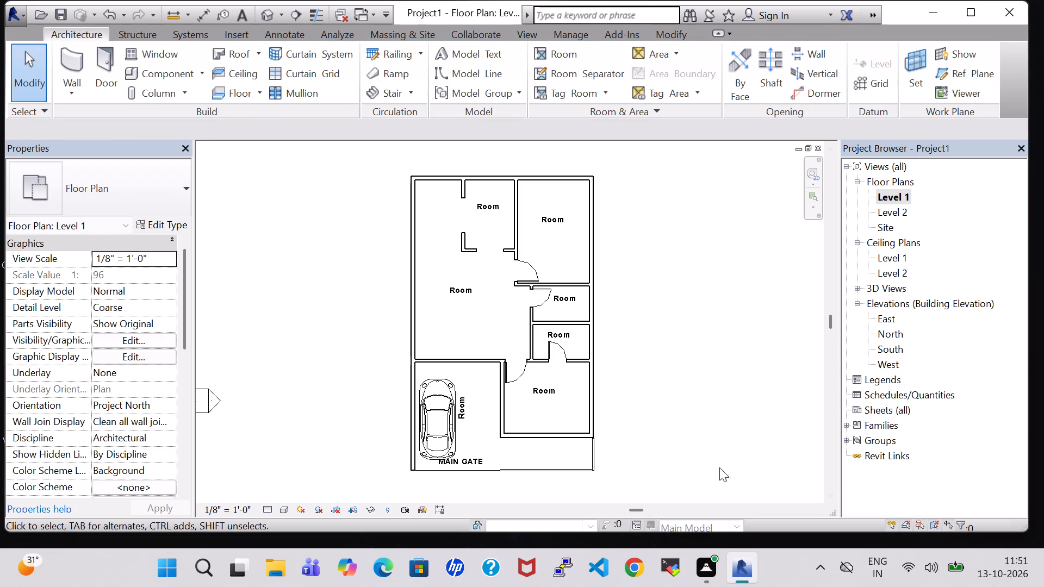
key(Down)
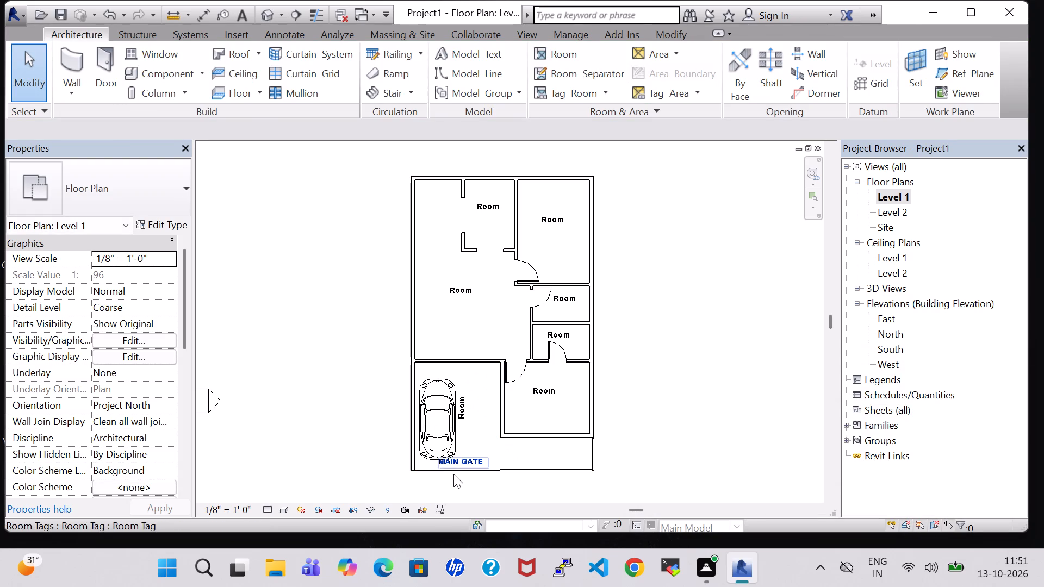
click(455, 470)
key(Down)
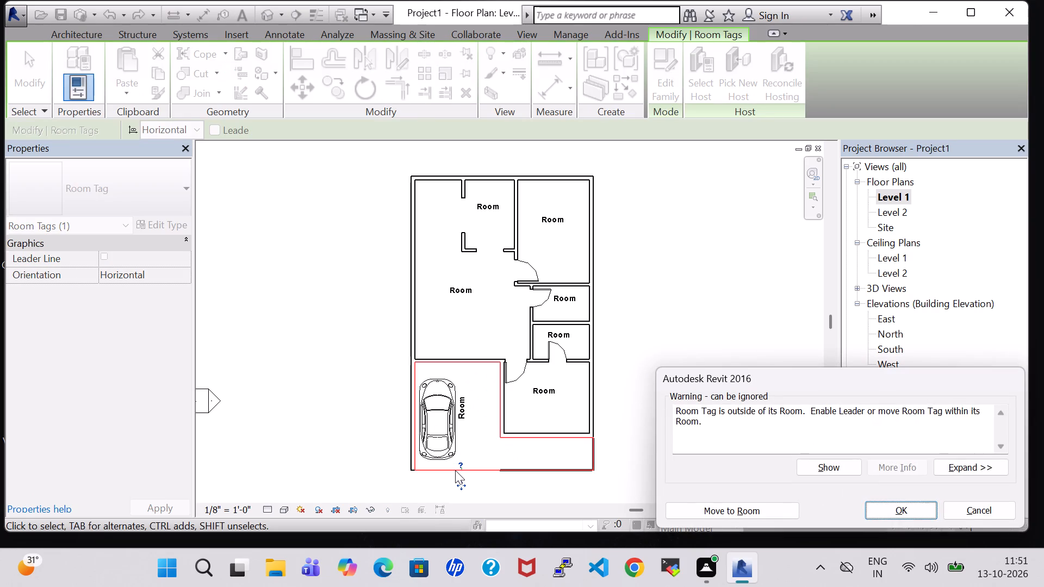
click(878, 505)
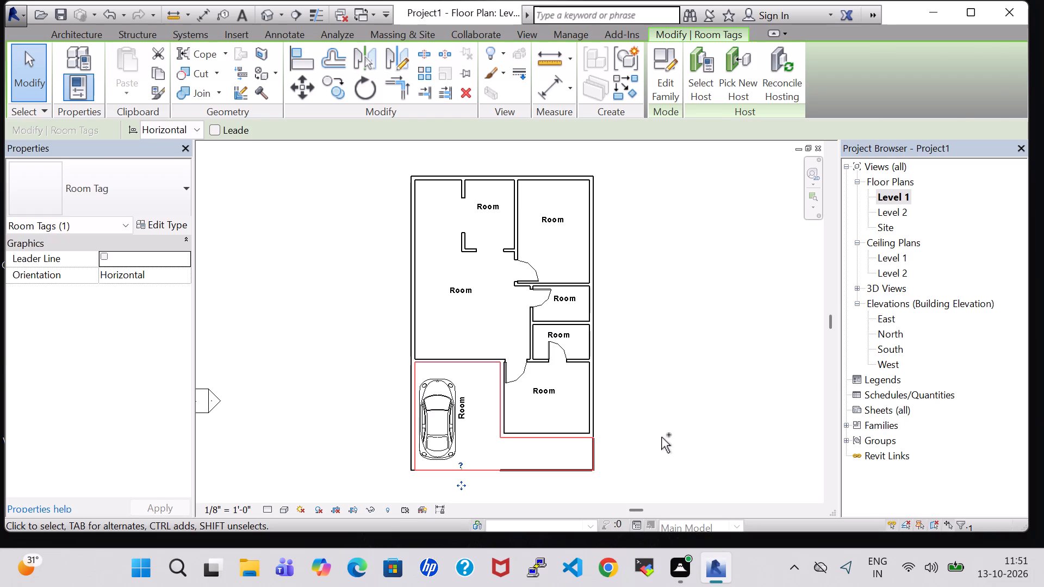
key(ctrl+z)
Nudge the MAIN GATE tag slightly east, clear of the car, along the car bay's south edge.
click(476, 459)
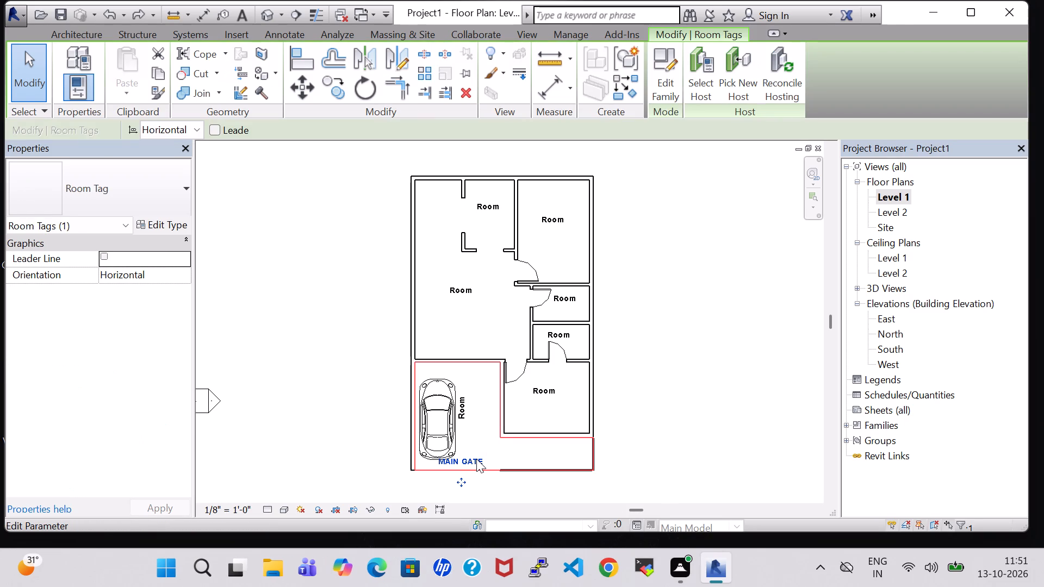
key(Up)
key(Right)
key(Right)
key(Right)
key(Right)
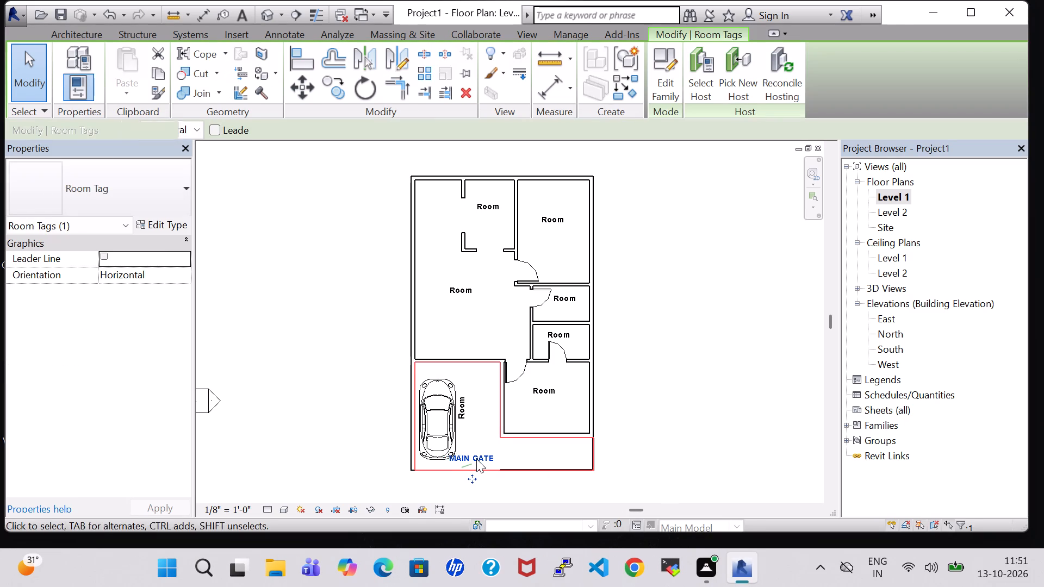
key(Down)
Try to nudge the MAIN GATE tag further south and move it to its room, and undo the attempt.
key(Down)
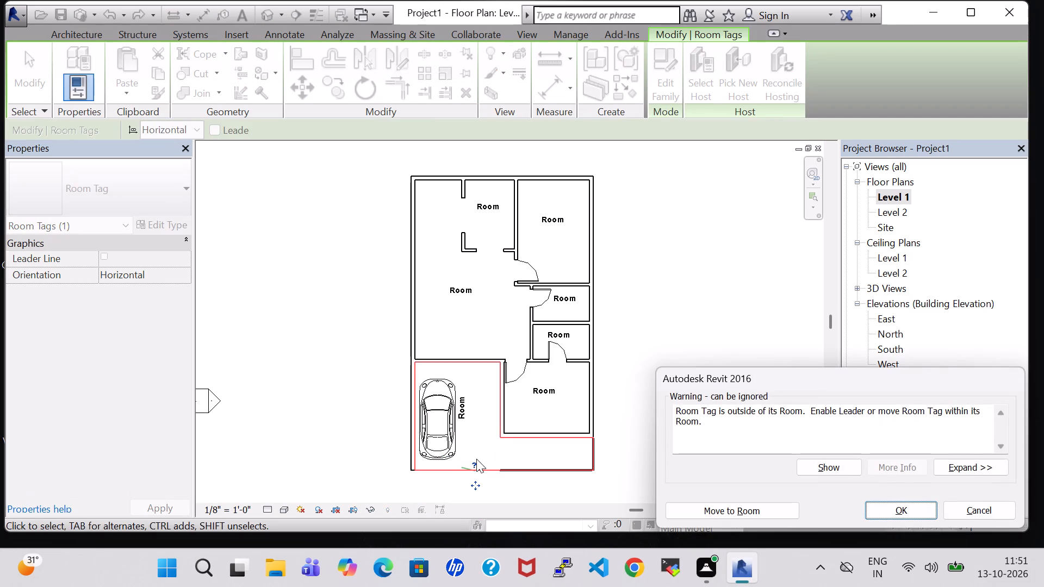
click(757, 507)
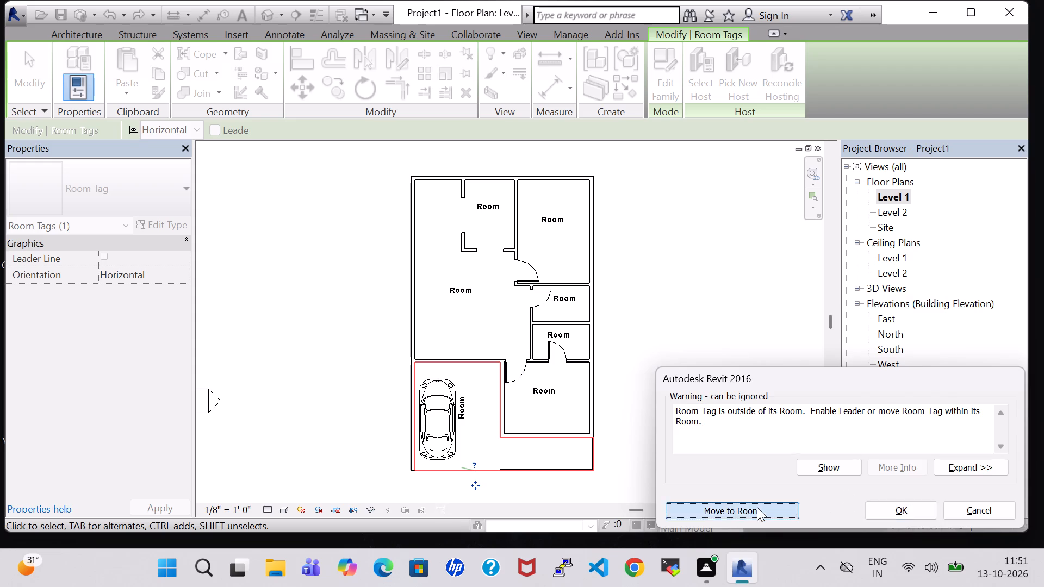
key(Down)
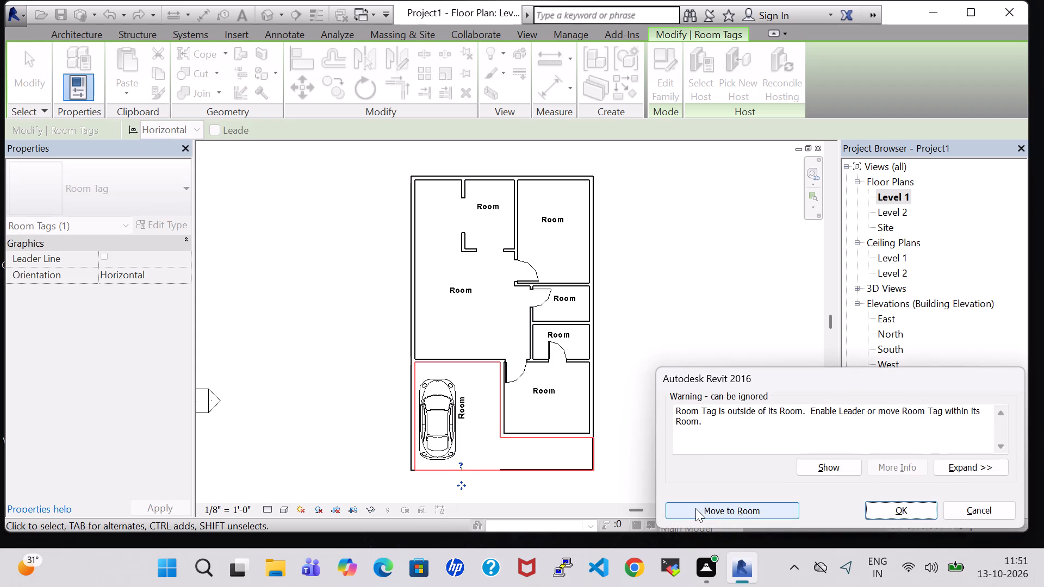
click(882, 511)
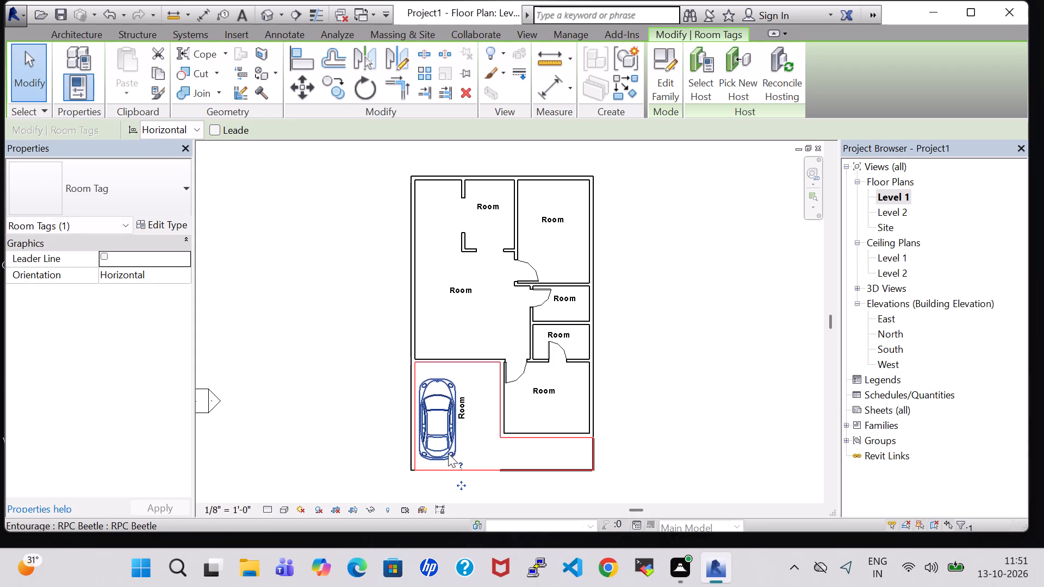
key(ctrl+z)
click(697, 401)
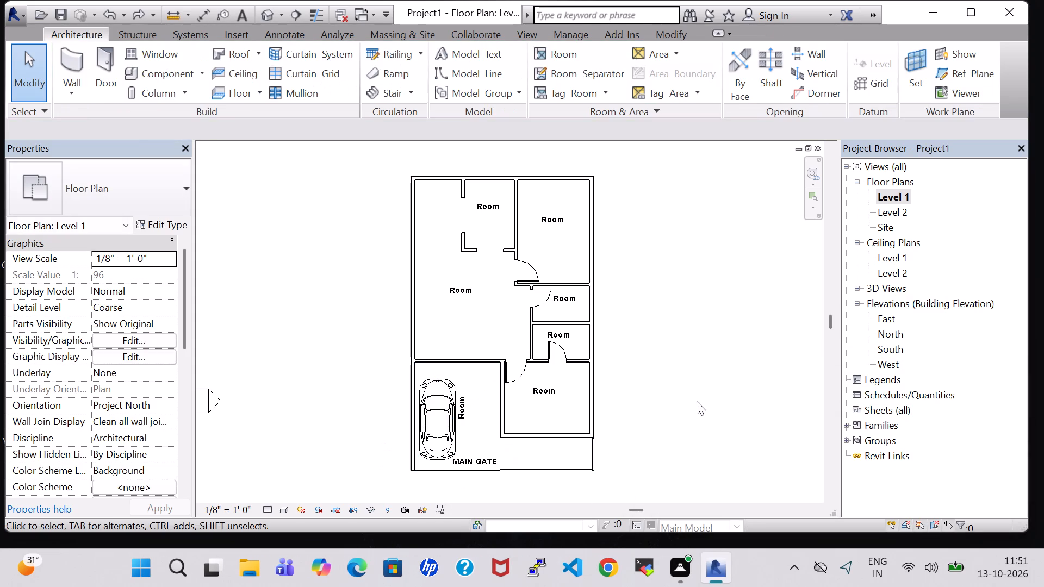
Rename the room with the vertical tag beside the car as PARKING.
double_click(469, 405)
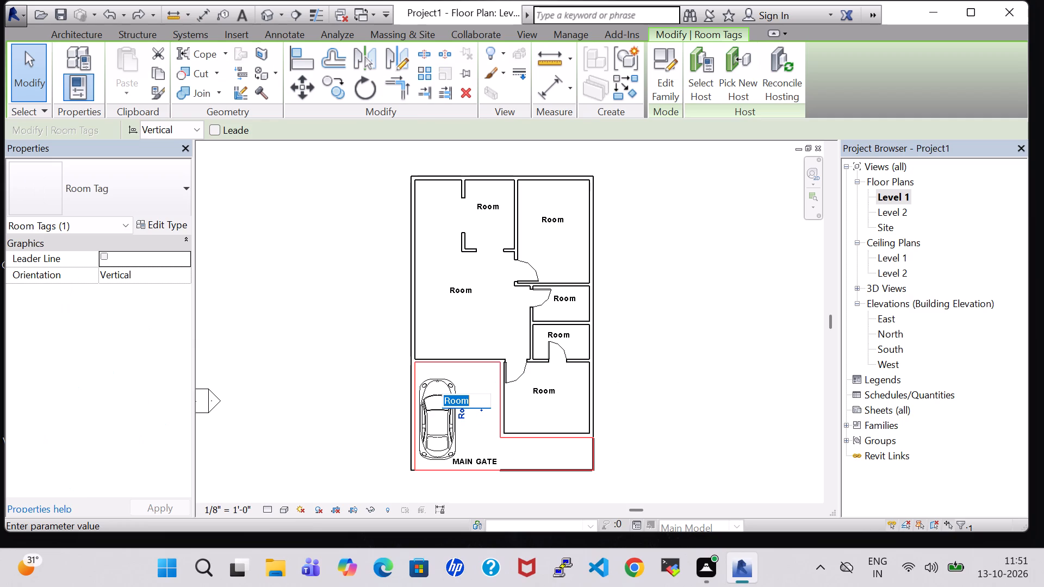
key(BackSpace)
text(PAR)
text(KING)
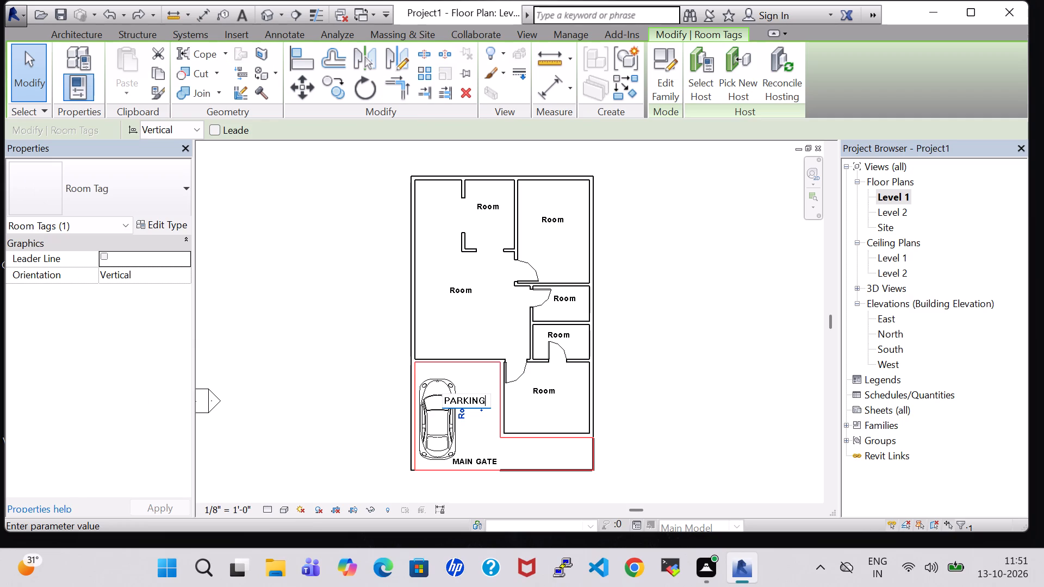
key(Return)
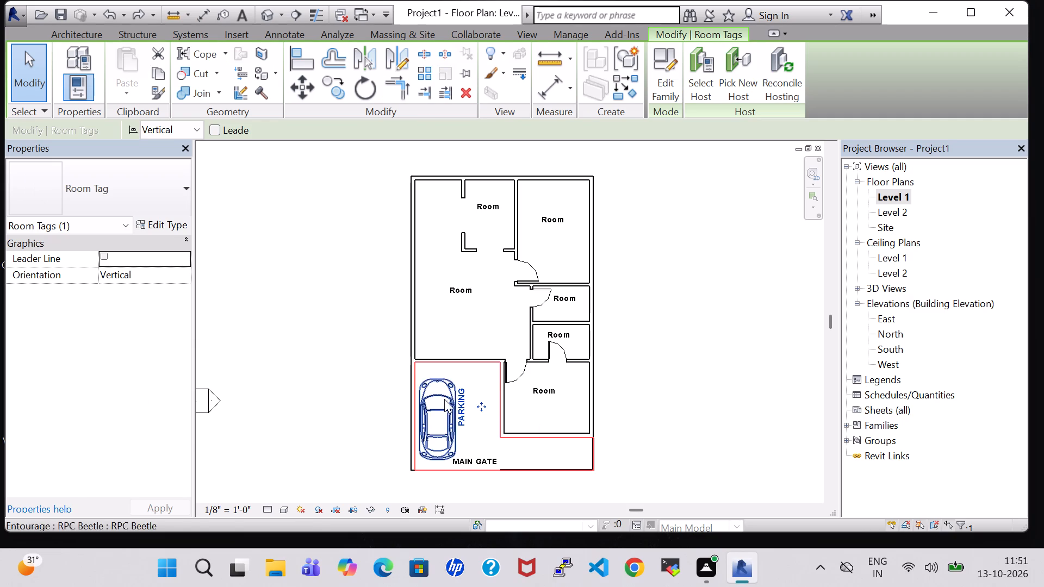
click(680, 389)
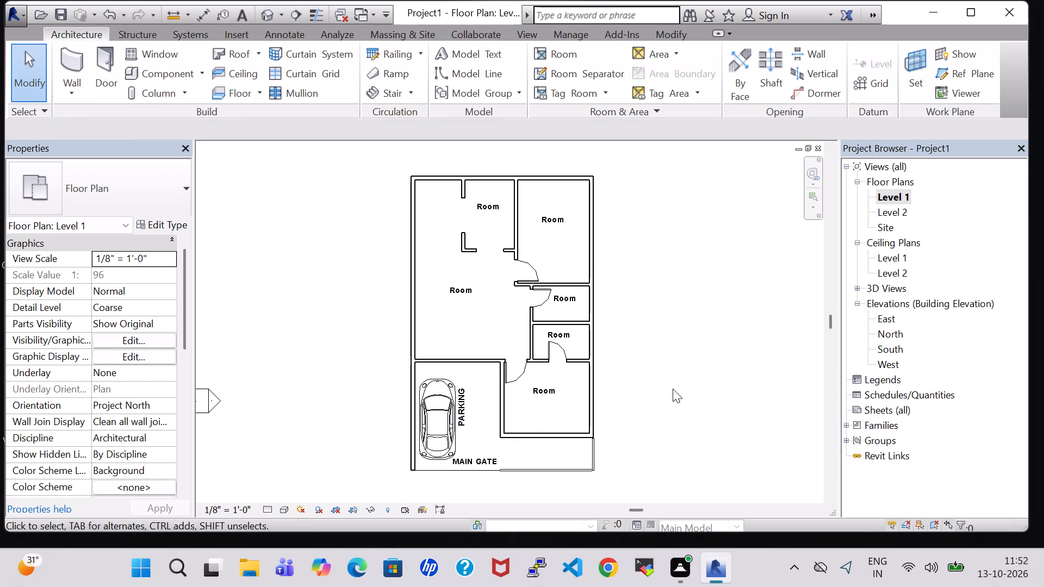
Nudge the car north to about 12' - 4" from the wall north of the car bay.
click(445, 412)
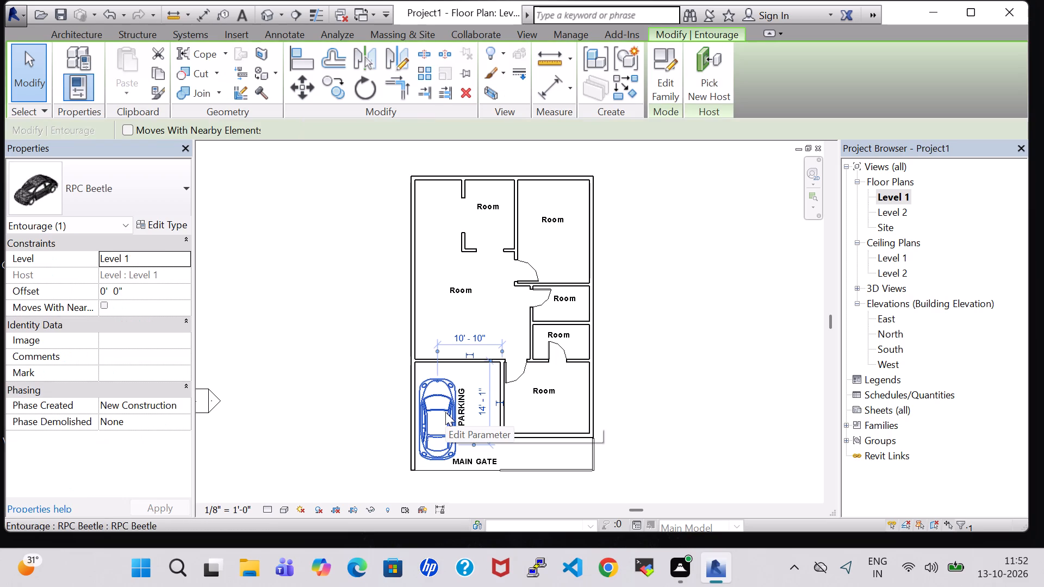
key(Up)
key(Up)
key(Up)
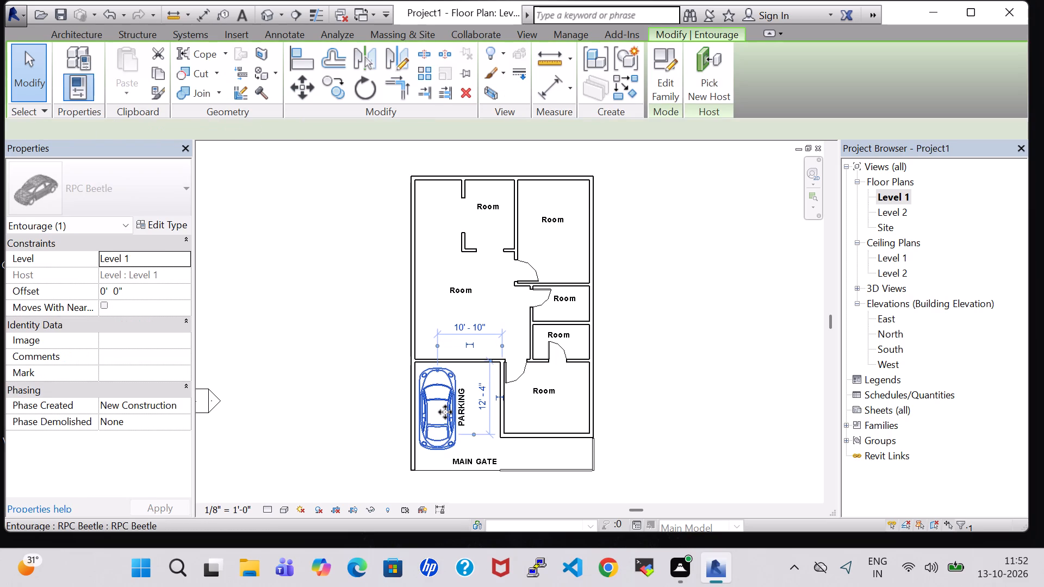
Nudge the MAIN GATE tag west so it sits just below the car.
click(460, 461)
key(Left)
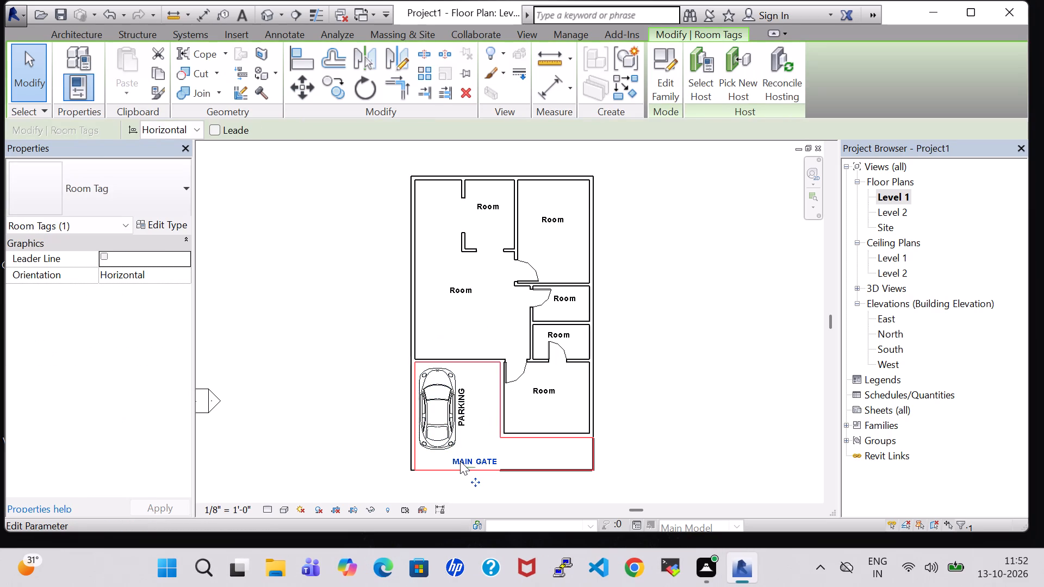
key(Left)
key(Left)
key(Left)
key(Left)
key(Left)
click(674, 396)
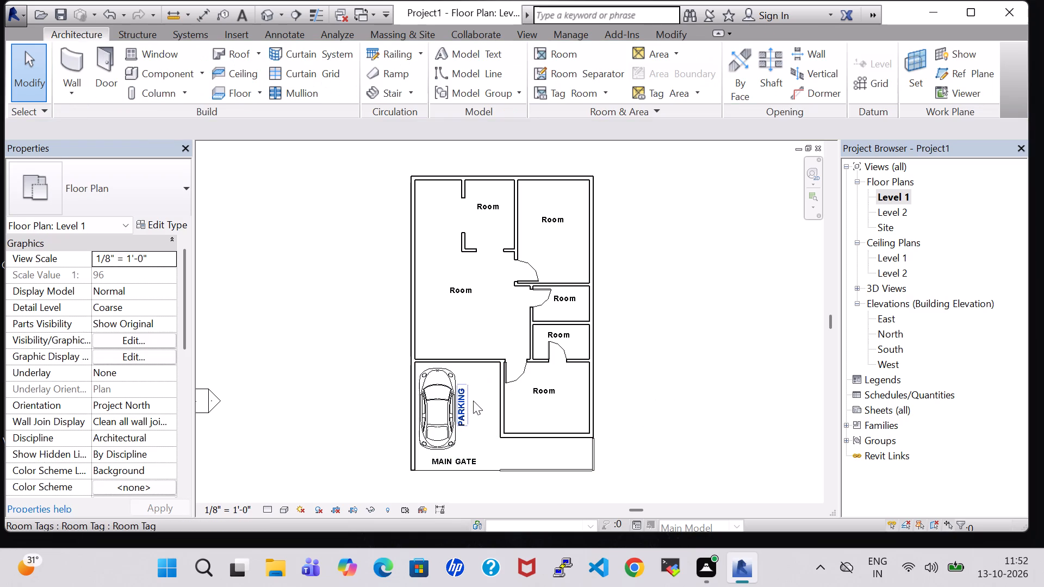
Nudge the vertical PARKING tag slightly east, away from the car.
click(466, 401)
key(Right)
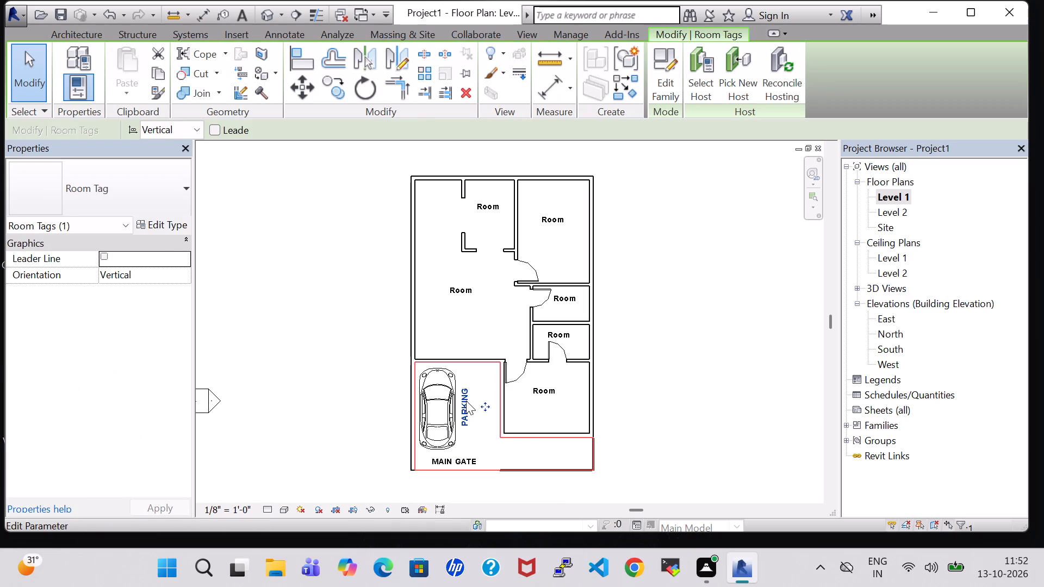
click(654, 397)
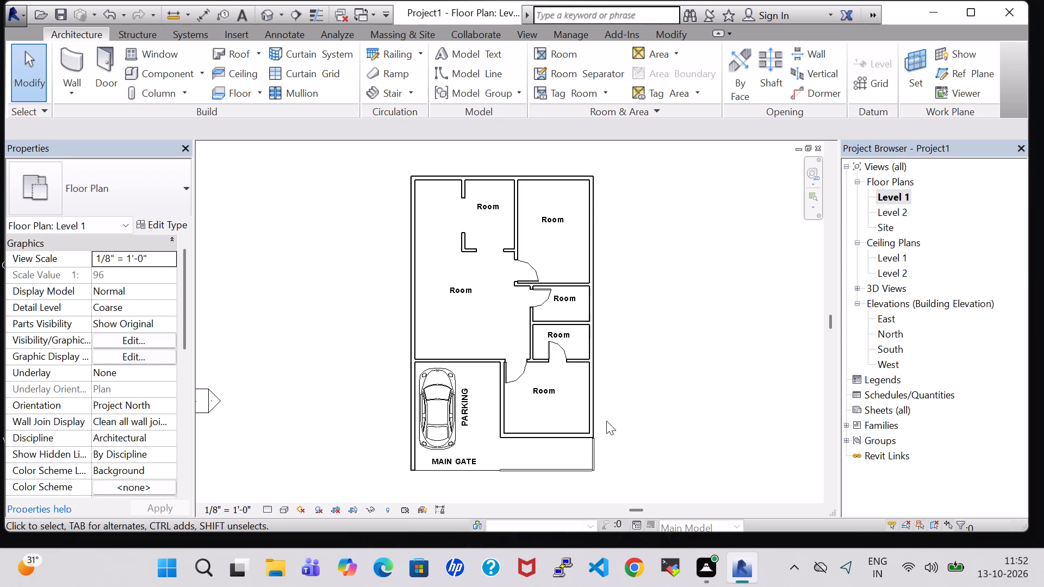
Rename the southeast room as M BED ROOM.
scroll(606, 421, down, 1)
middle_drag(582, 404, 567, 387)
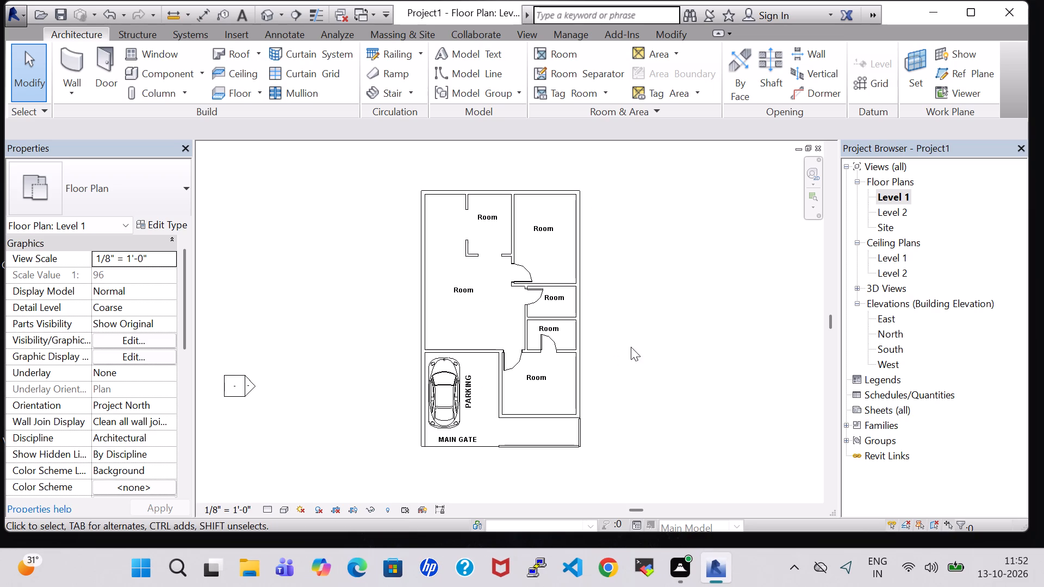
double_click(533, 372)
key(BackSpace)
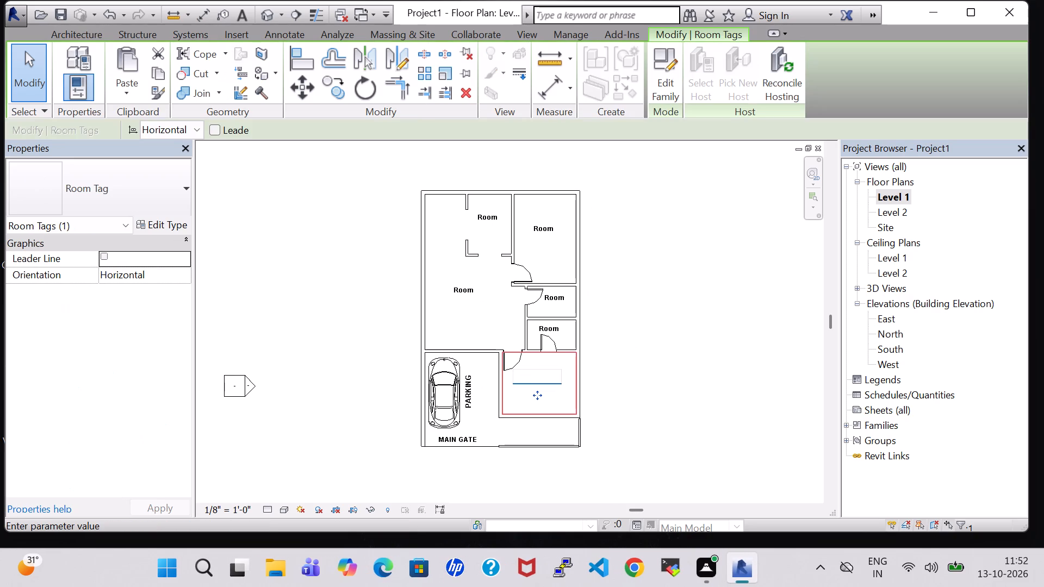
text(M BED ROOM)
key(Return)
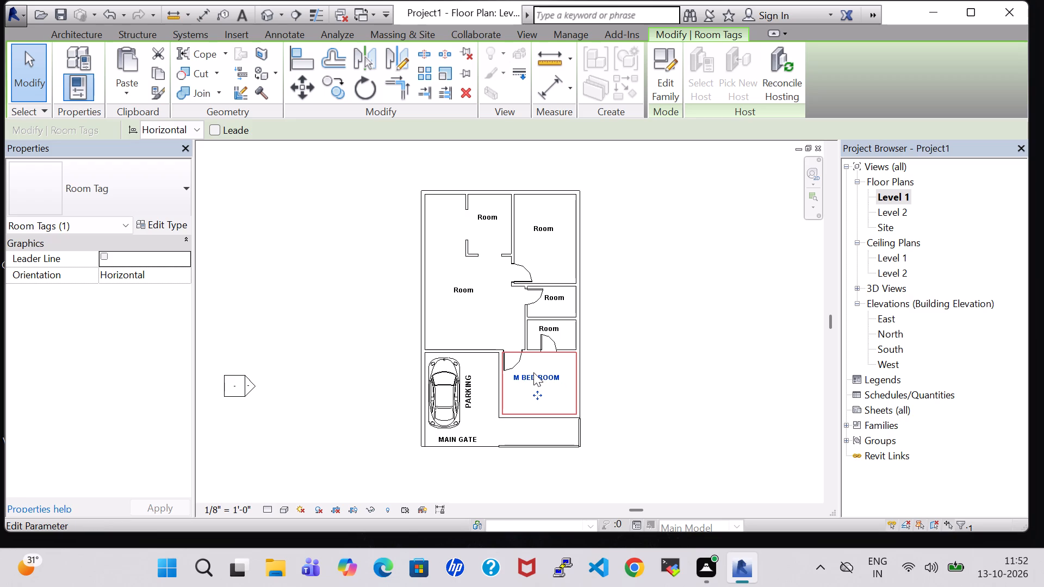
Nudge the M BED ROOM tag south toward the middle of its room.
key(Down)
key(Down)
key(Down)
key(Down)
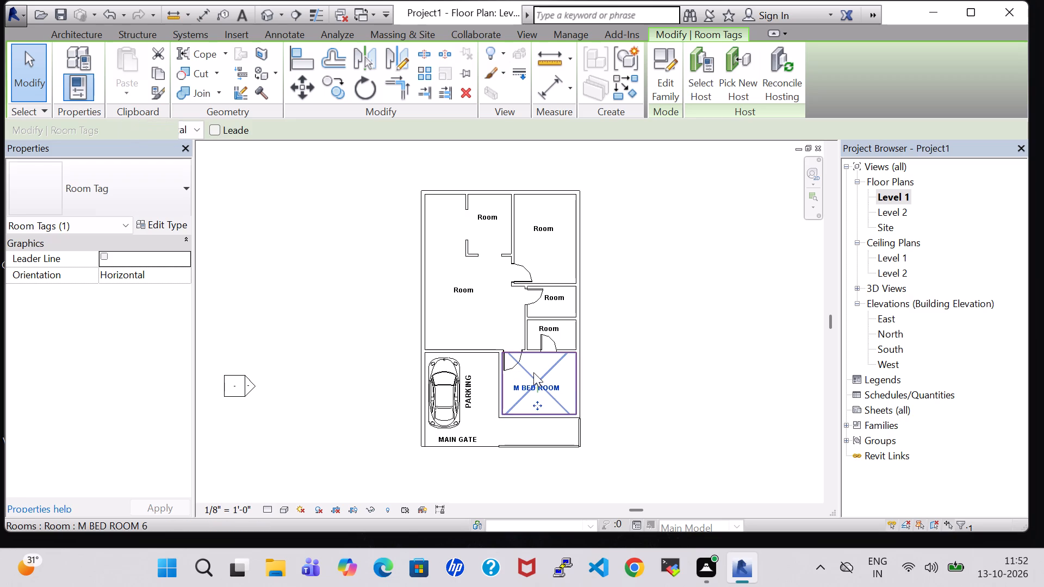
key(Down)
click(645, 384)
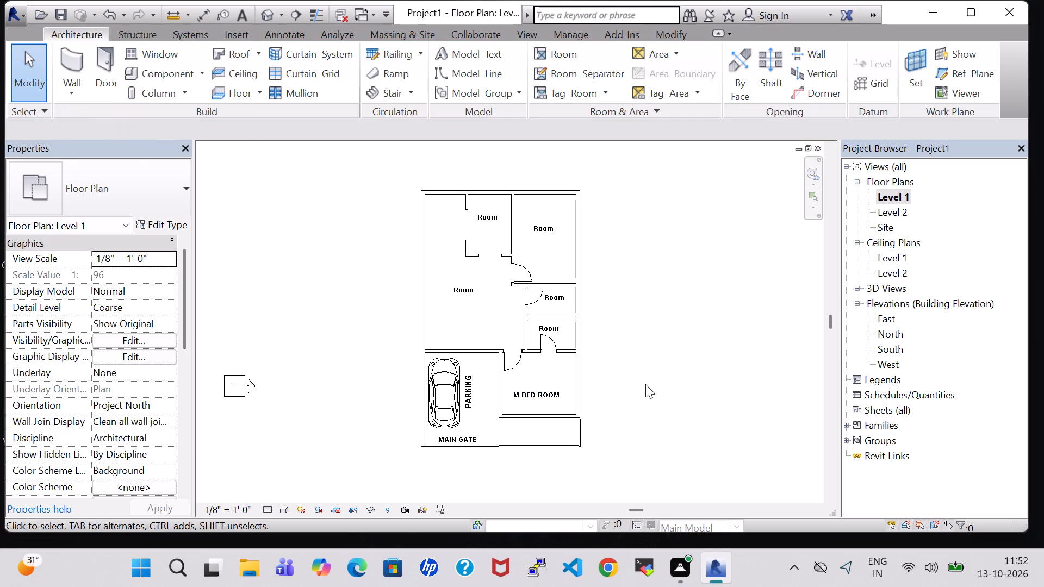
Rename the large west room's tag north of the car bay as LIVING ROOM.
double_click(462, 286)
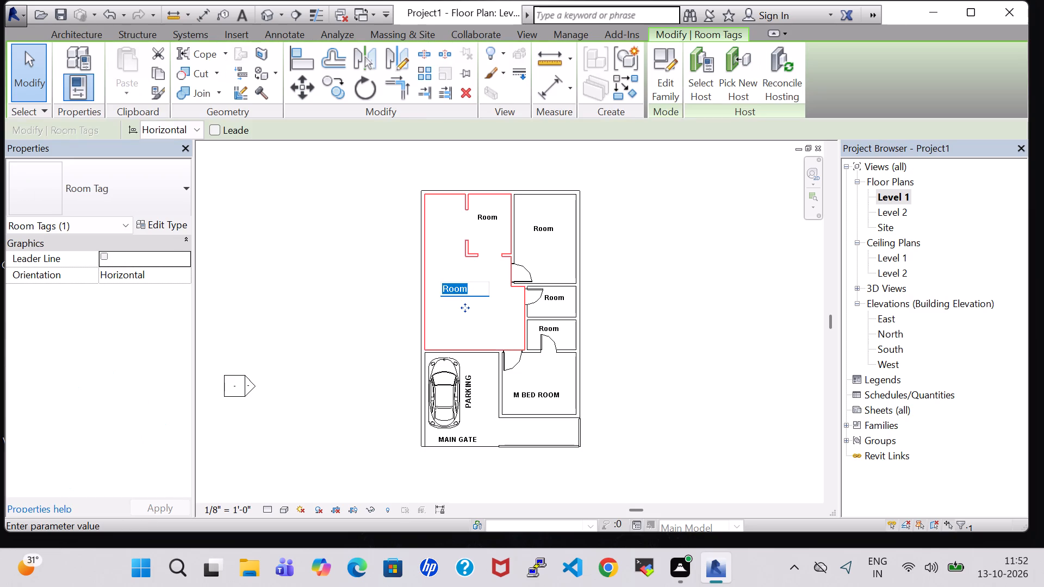
key(BackSpace)
text(LIVING ROOM)
key(Return)
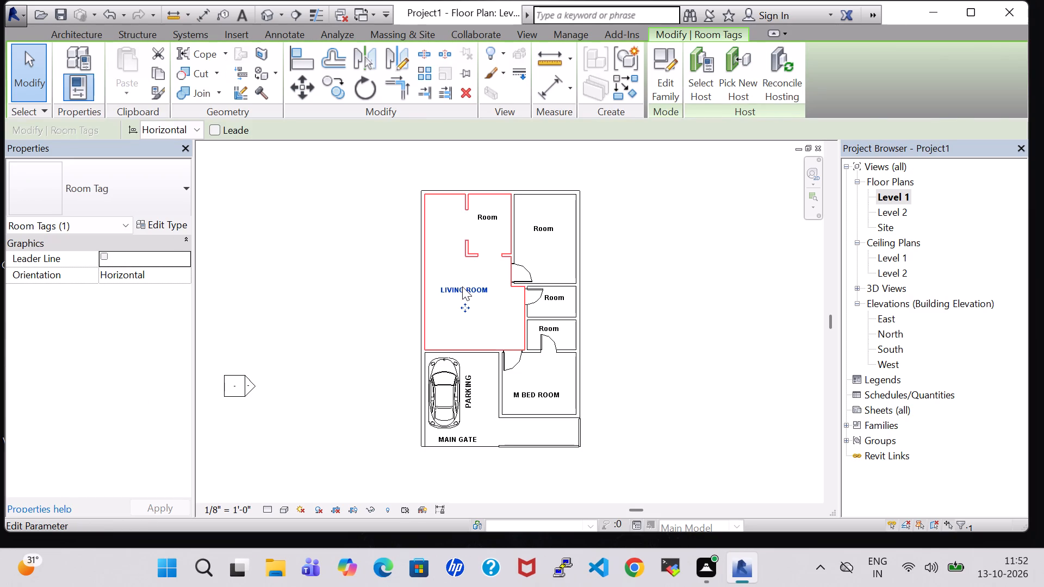
click(658, 325)
Nudge the LIVING ROOM tag south and slightly east within the open living area.
click(478, 299)
key(Down)
key(Down)
key(Down)
key(Down)
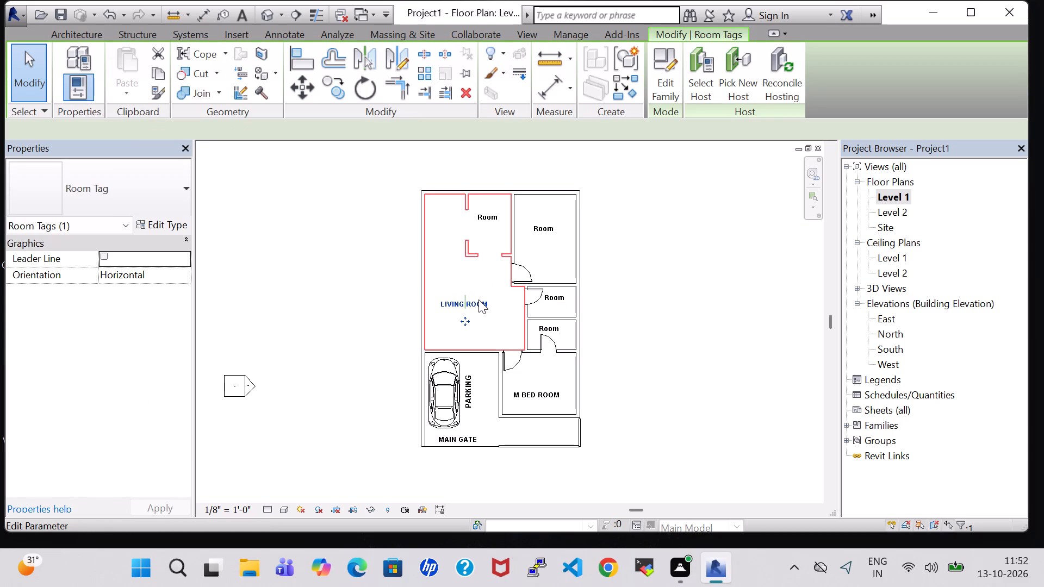
key(Right)
key(Right)
key(Right)
key(Down)
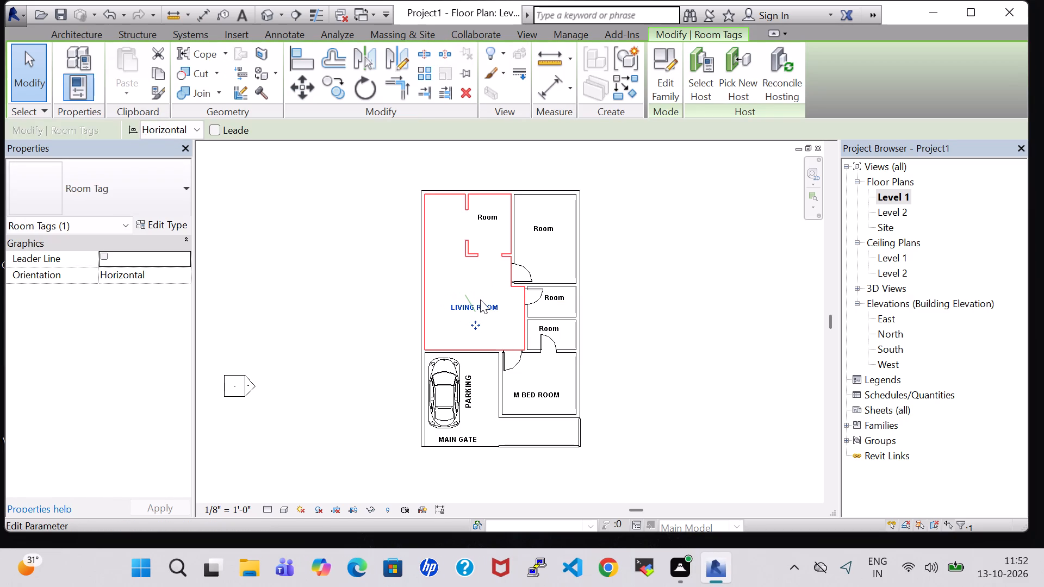
click(662, 309)
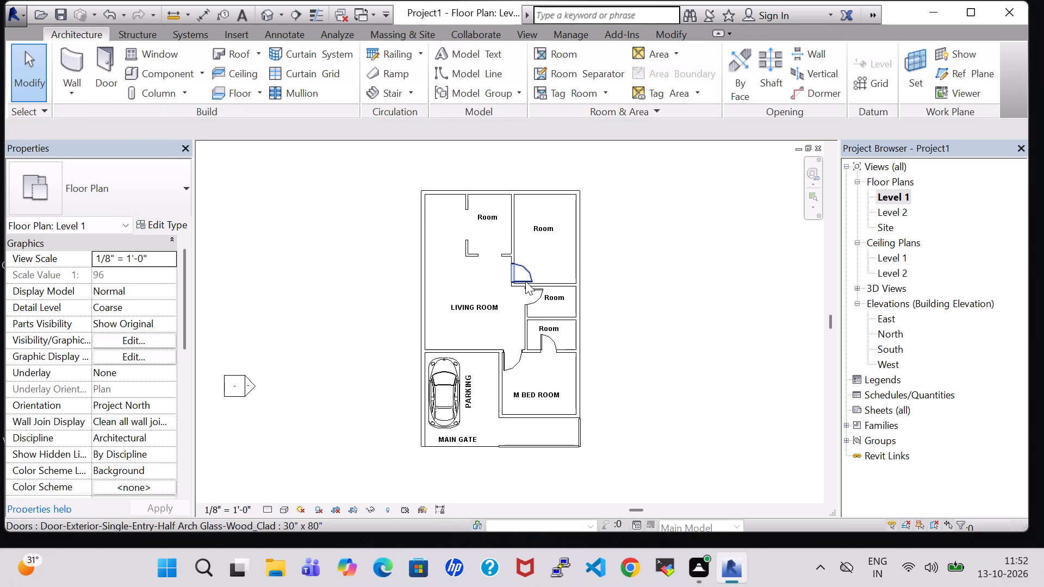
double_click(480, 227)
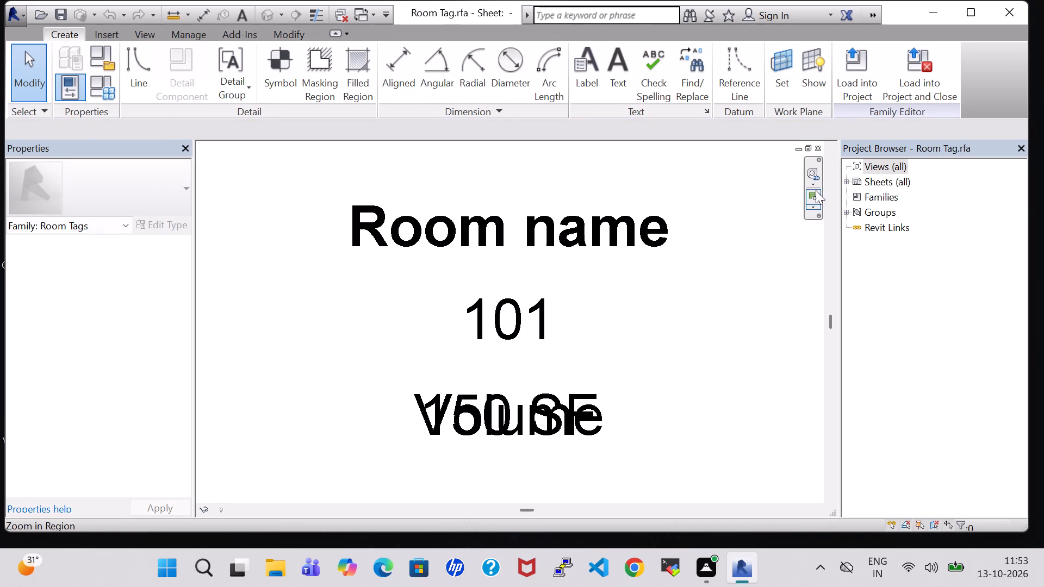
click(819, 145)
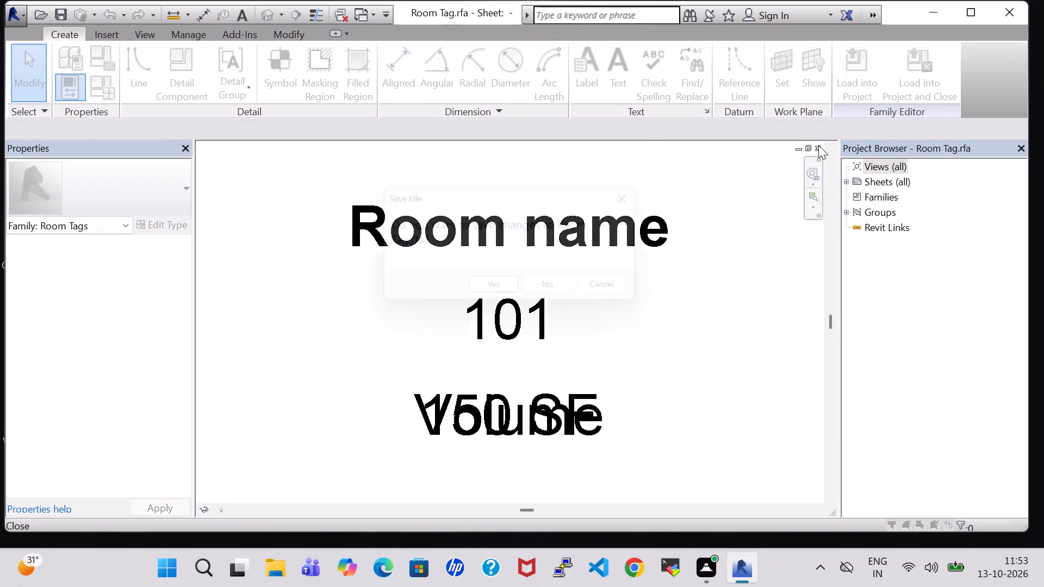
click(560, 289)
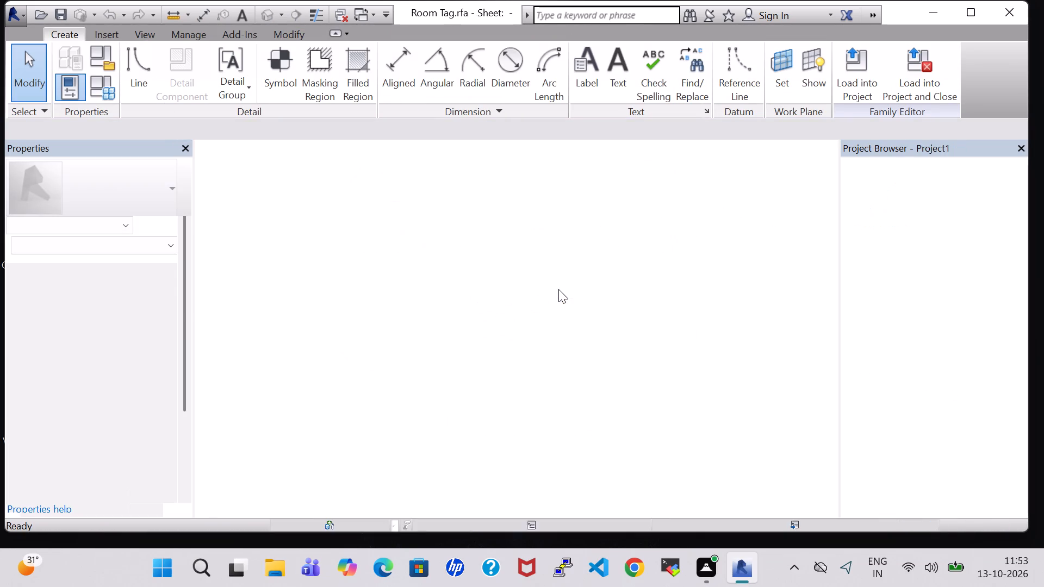
Rename the tag in the partitioned area north of LIVING ROOM as KITCHEN.
double_click(490, 216)
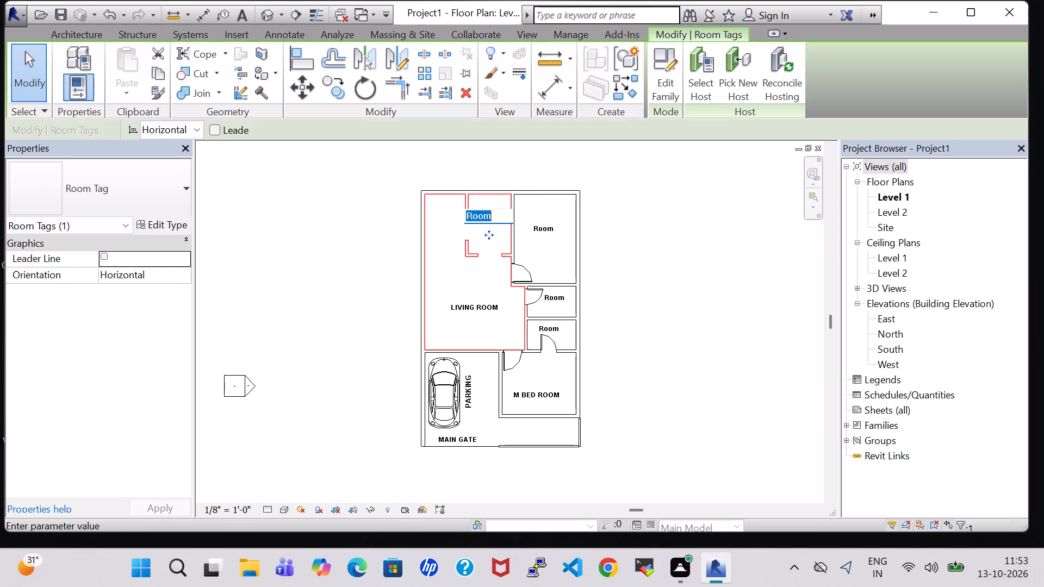
key(BackSpace)
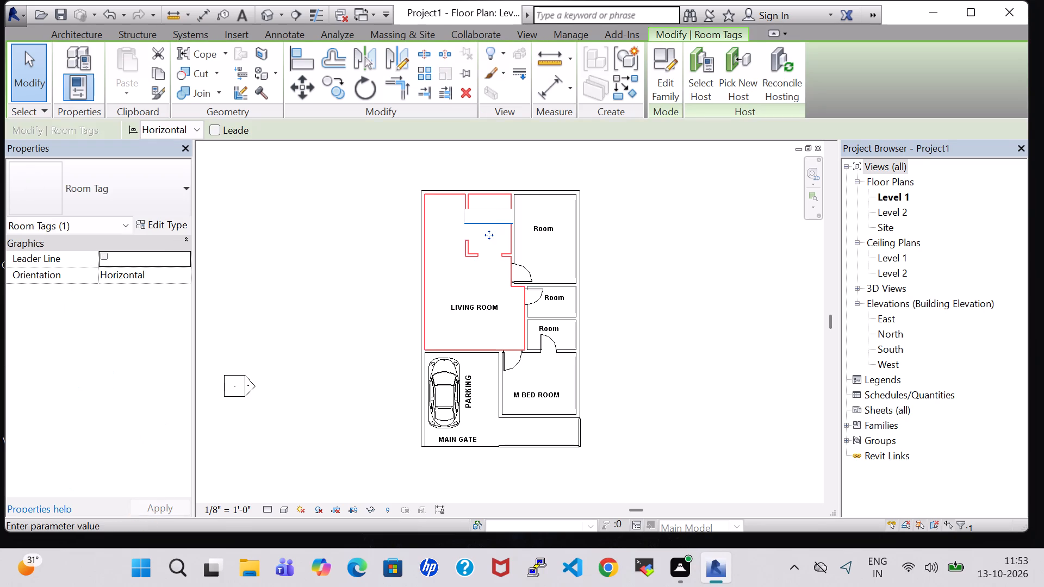
text(KIT)
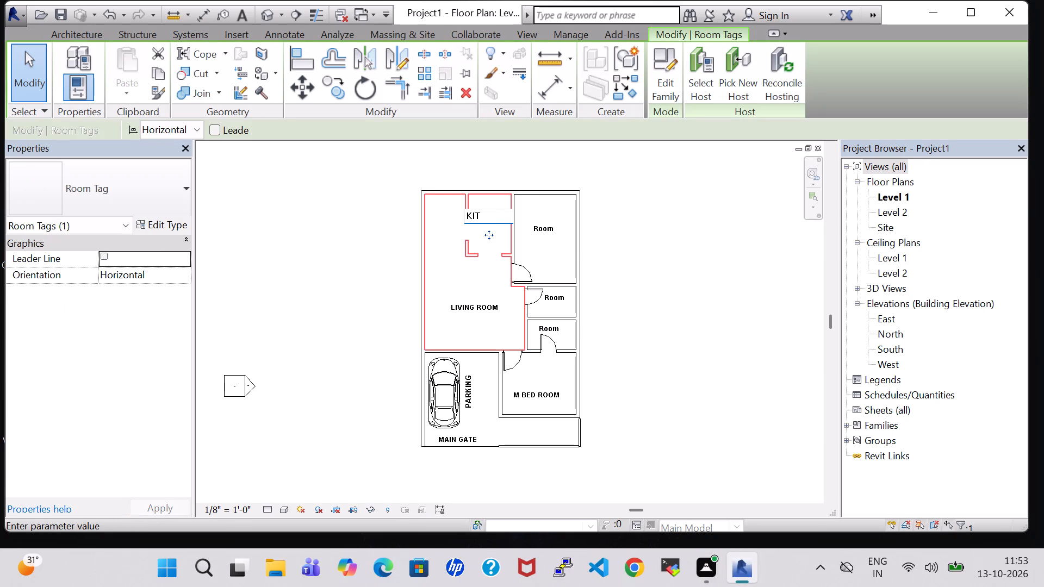
text(HEN)
key(BackSpace)
key(BackSpace)
key(BackSpace)
text(CHEN)
key(Return)
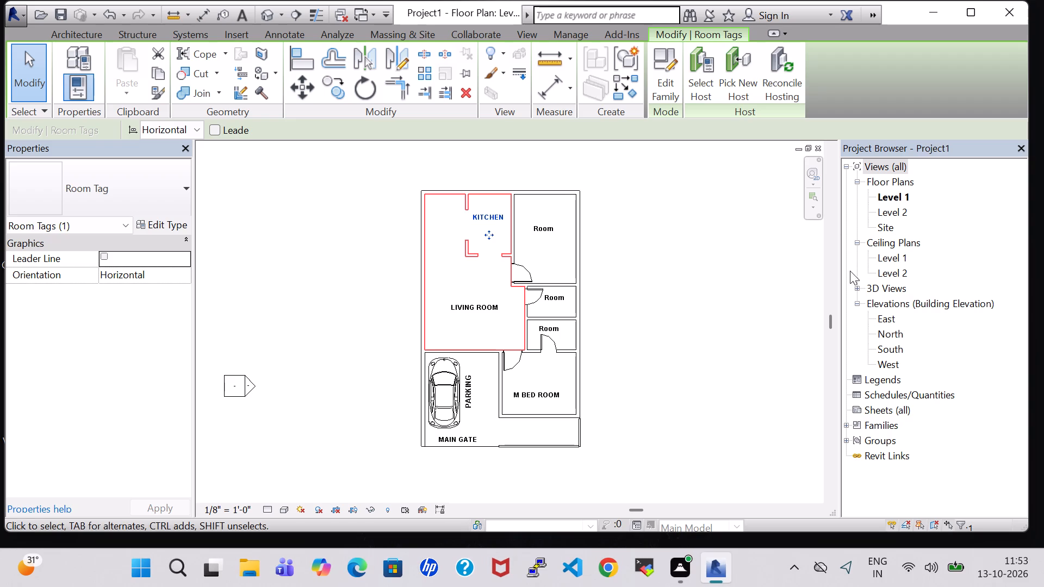
click(717, 273)
Rename the northeast room as BED ROOM.
double_click(554, 226)
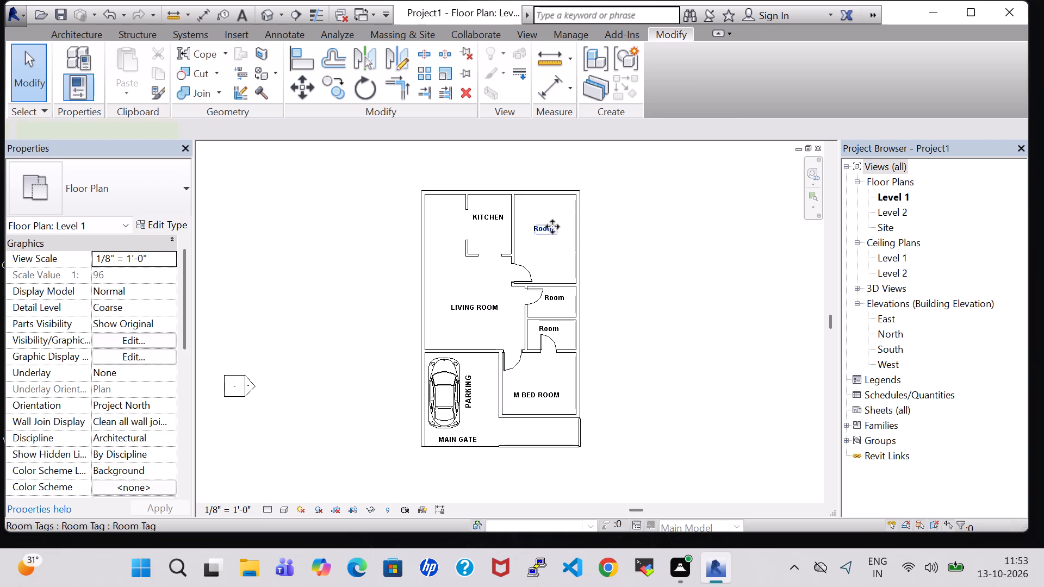
key(BackSpace)
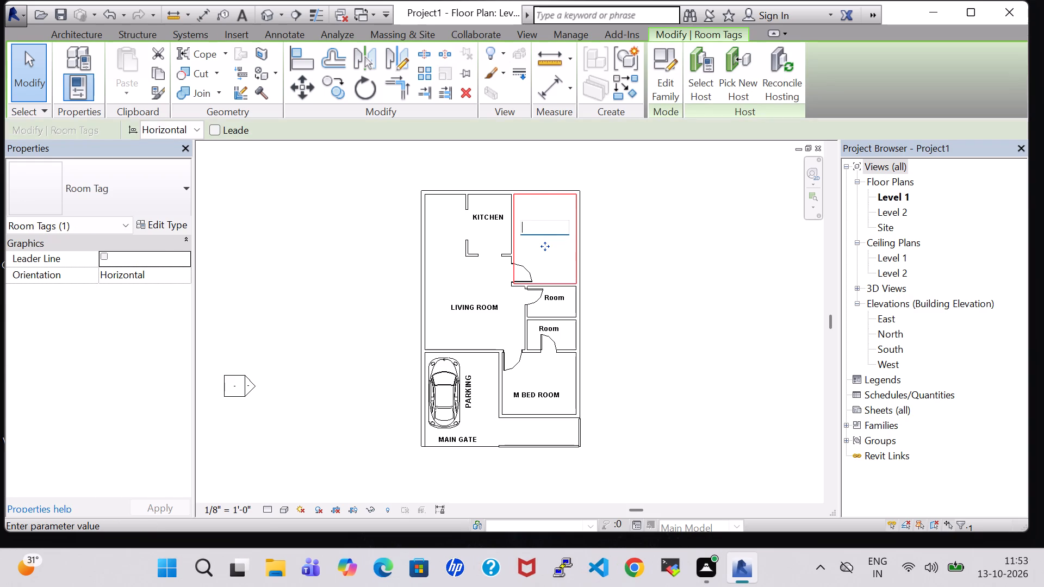
text(BED ROOM)
key(Return)
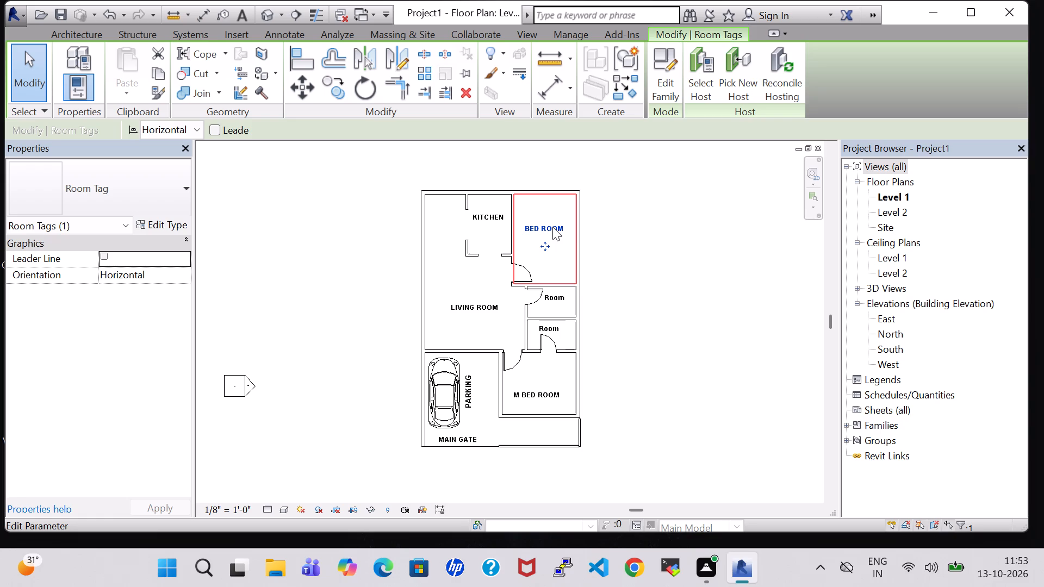
Nudge the BED ROOM tag south toward the middle of its room.
key(Down)
key(Down)
key(Down)
key(Down)
key(Down)
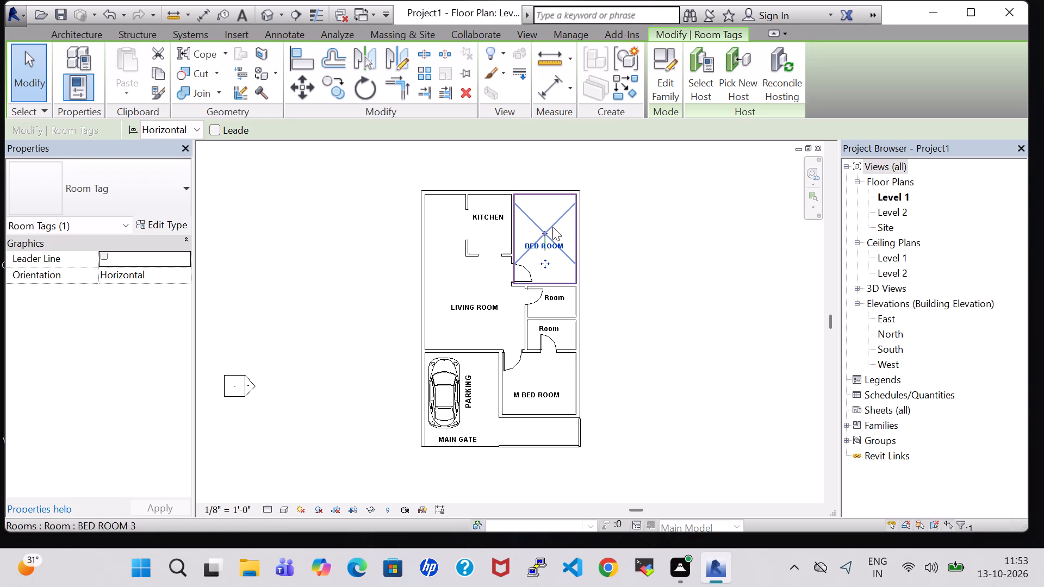
click(690, 310)
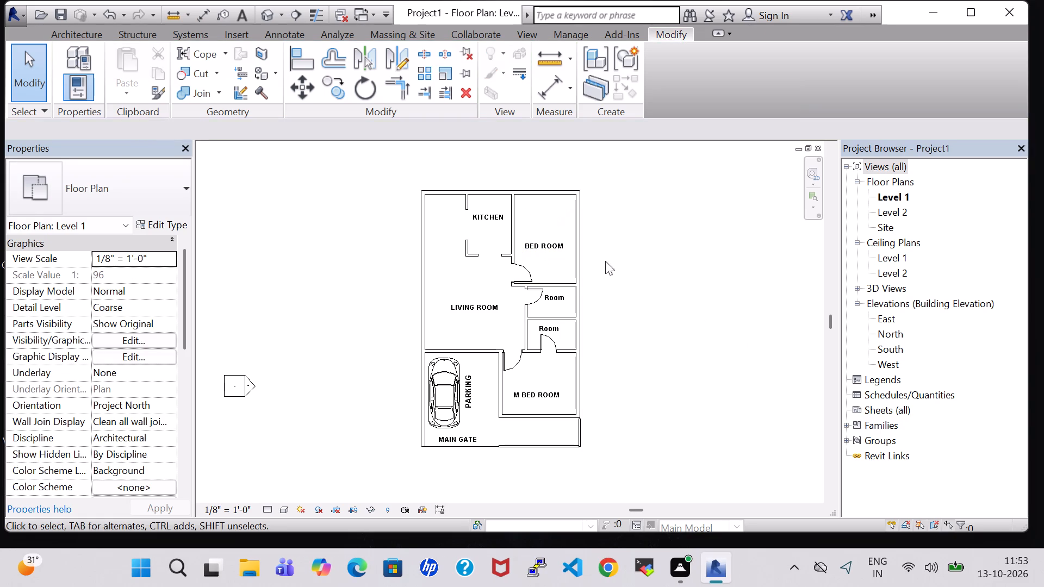
Nudge the KITCHEN tag slightly south within the kitchen area.
click(496, 218)
key(Down)
key(Down)
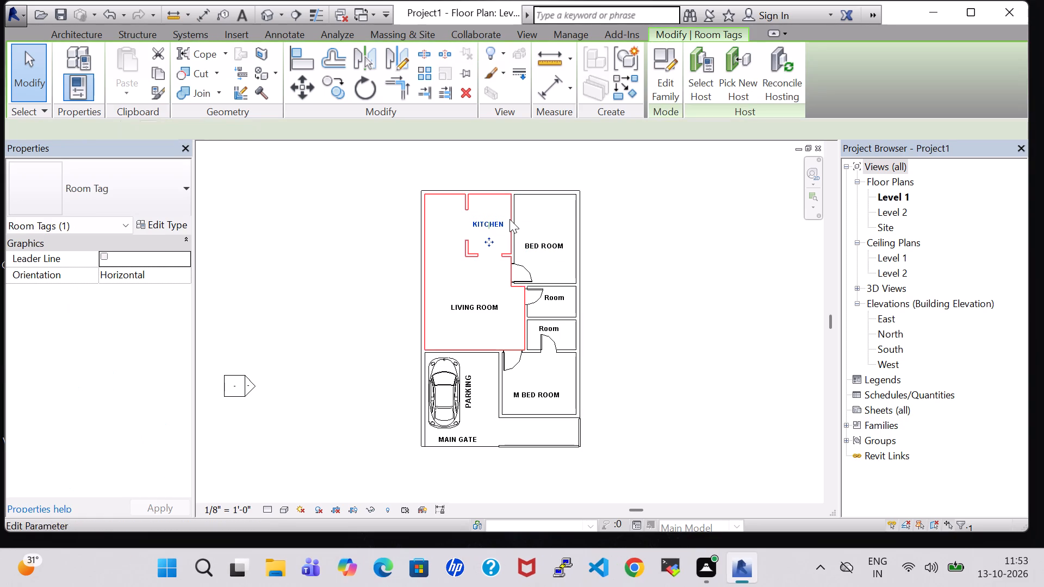
key(Down)
key(Up)
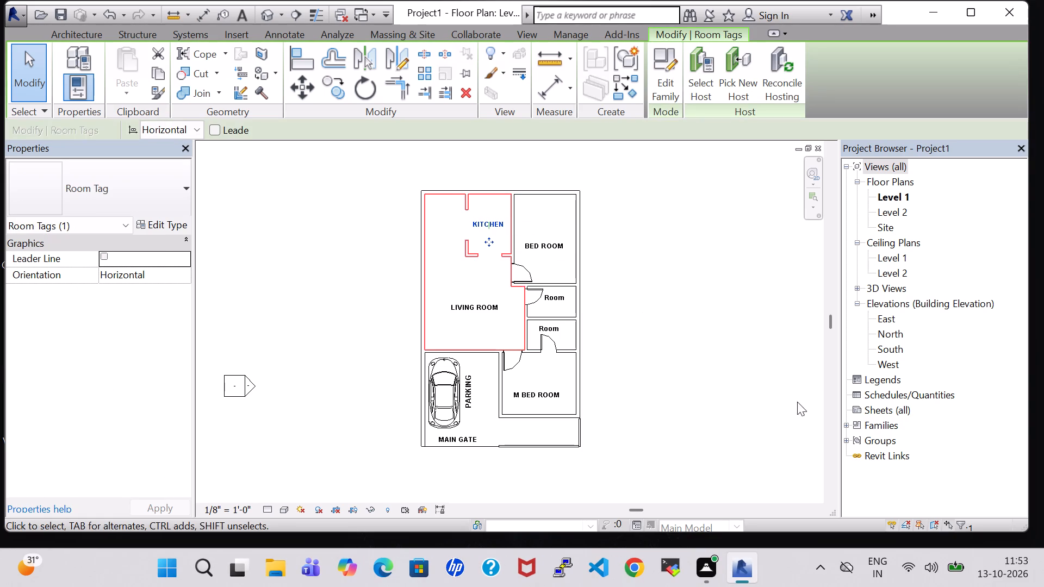
click(716, 340)
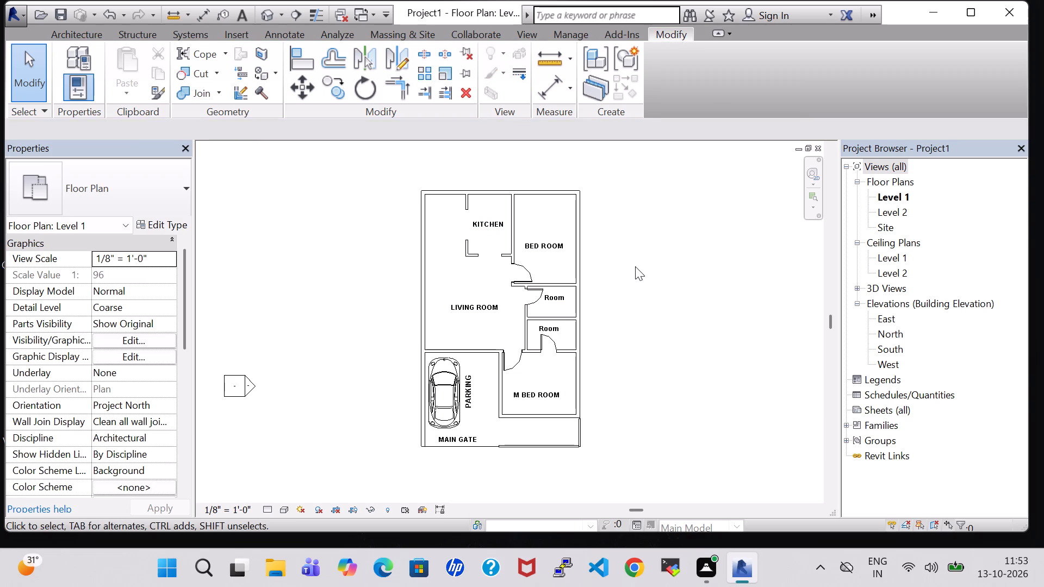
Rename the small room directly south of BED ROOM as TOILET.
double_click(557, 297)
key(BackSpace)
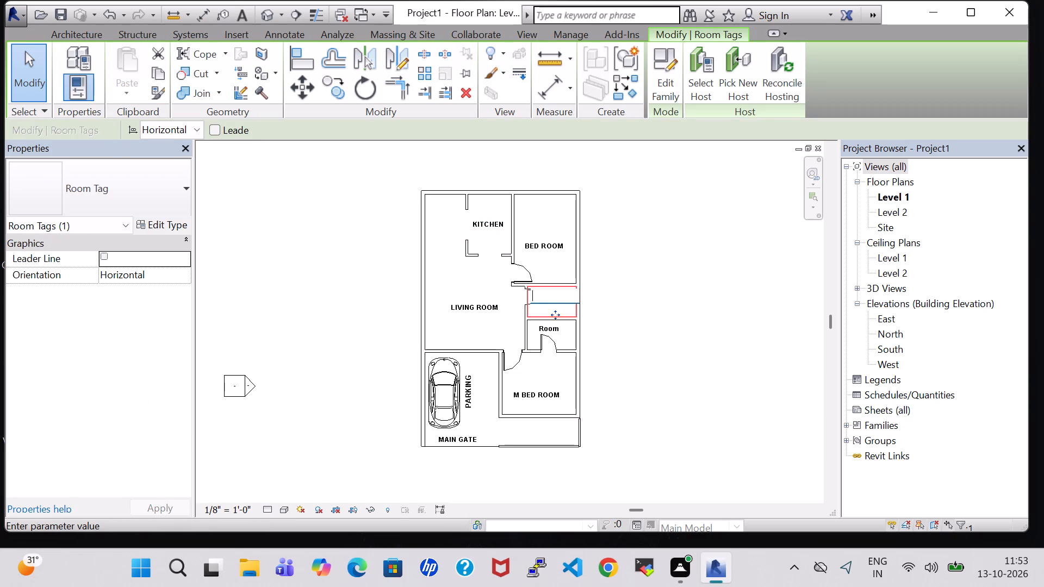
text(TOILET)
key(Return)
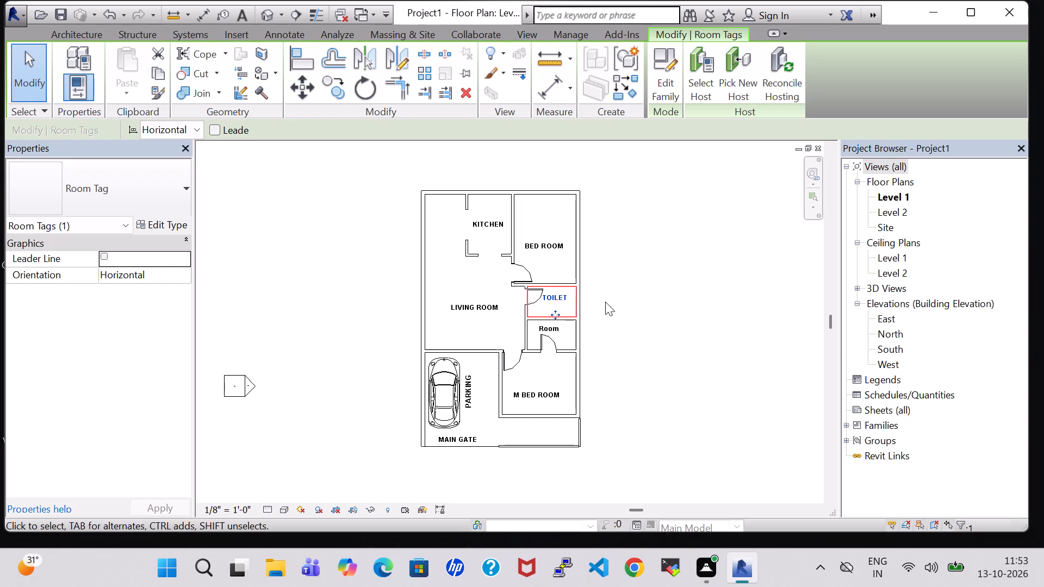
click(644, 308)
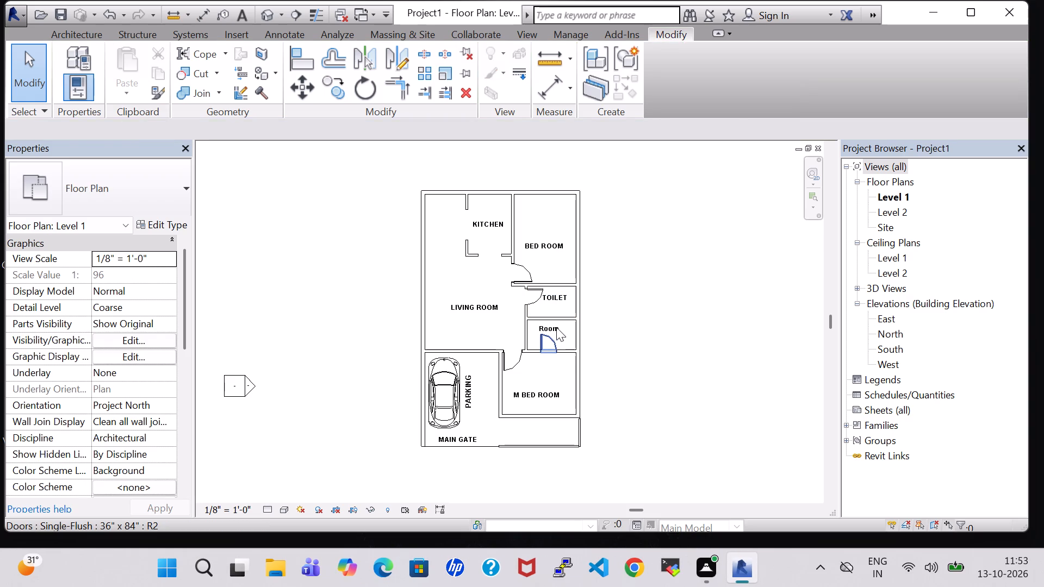
Rename the small room directly north of M BED ROOM as Toilet.
double_click(556, 327)
key(BackSpace)
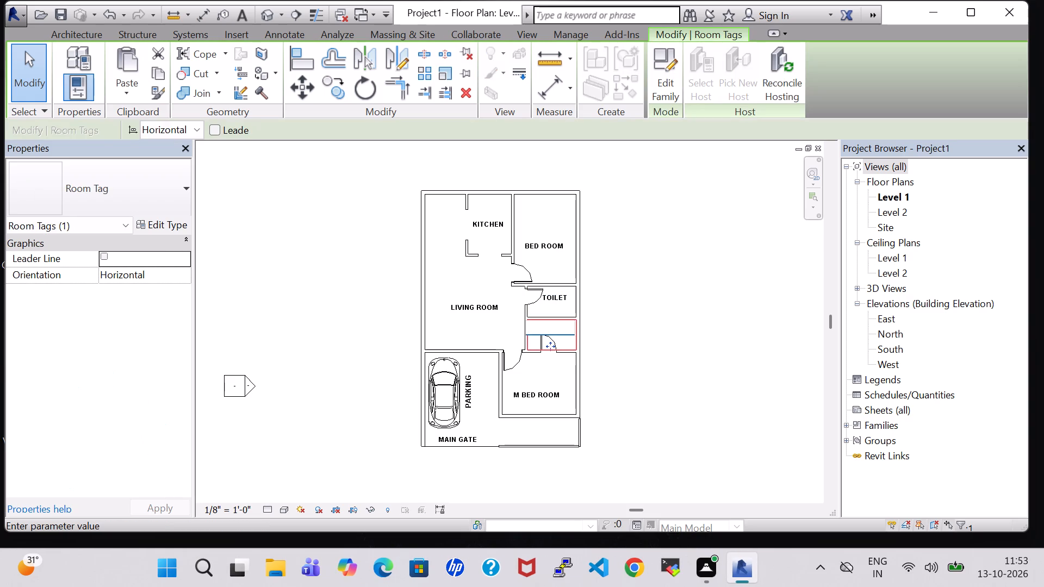
text(oilet)
key(Return)
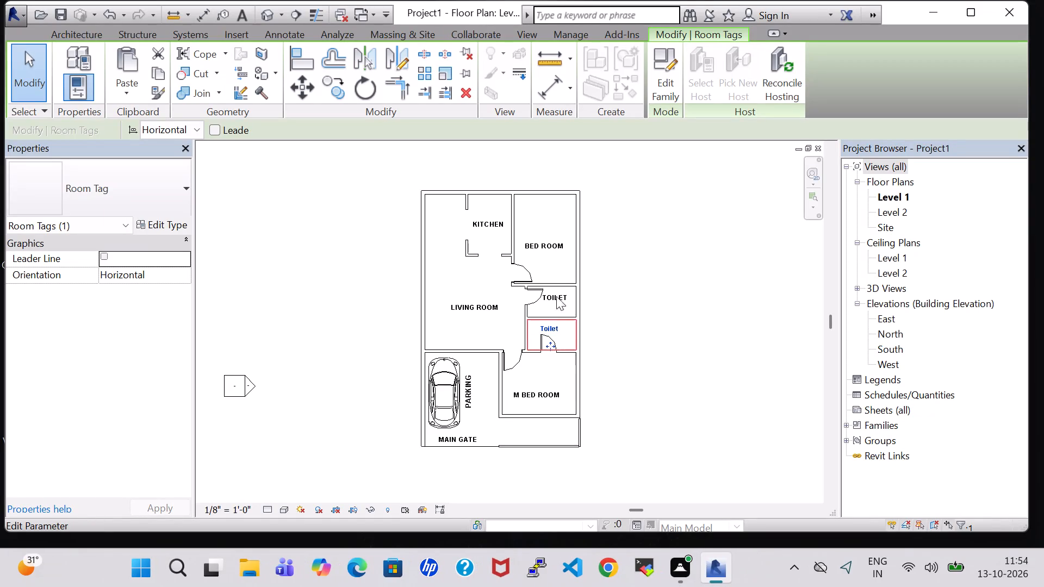
Change the name of the small room directly south of BED ROOM to Toilet, matching the other toilet tag's lettering.
double_click(550, 299)
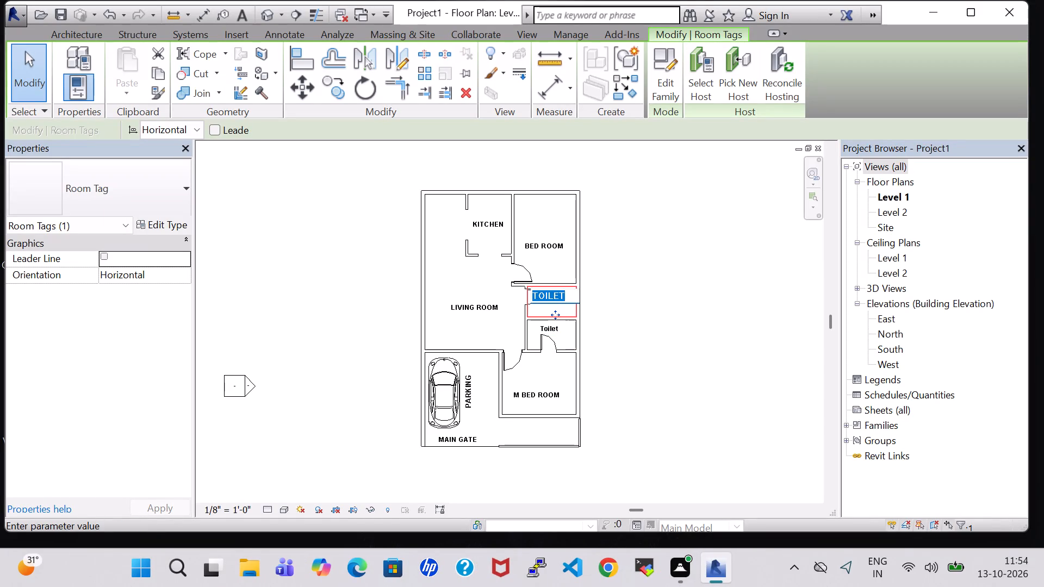
key(BackSpace)
key(t)
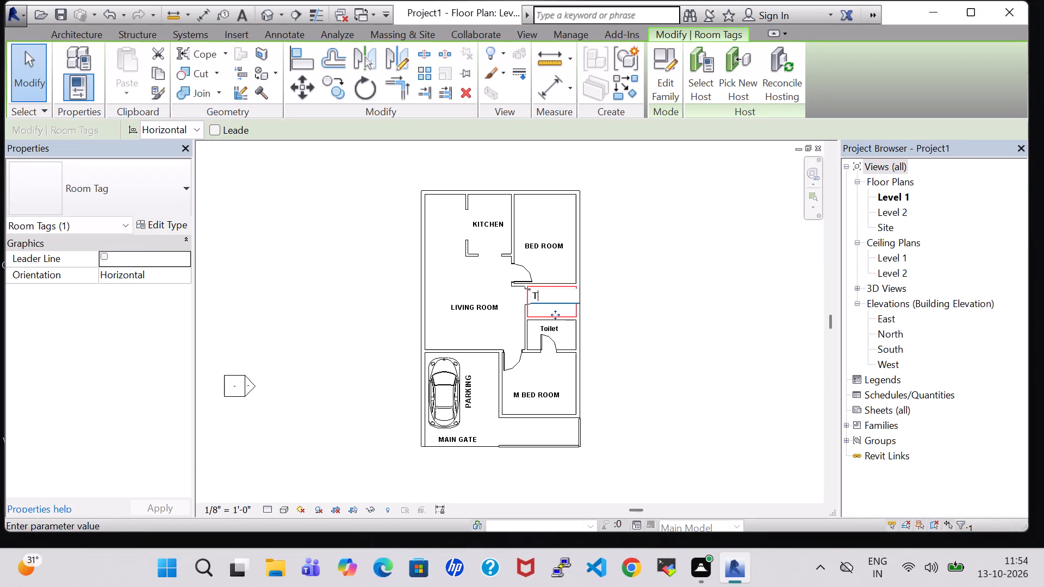
text(oilet)
key(Return)
click(669, 326)
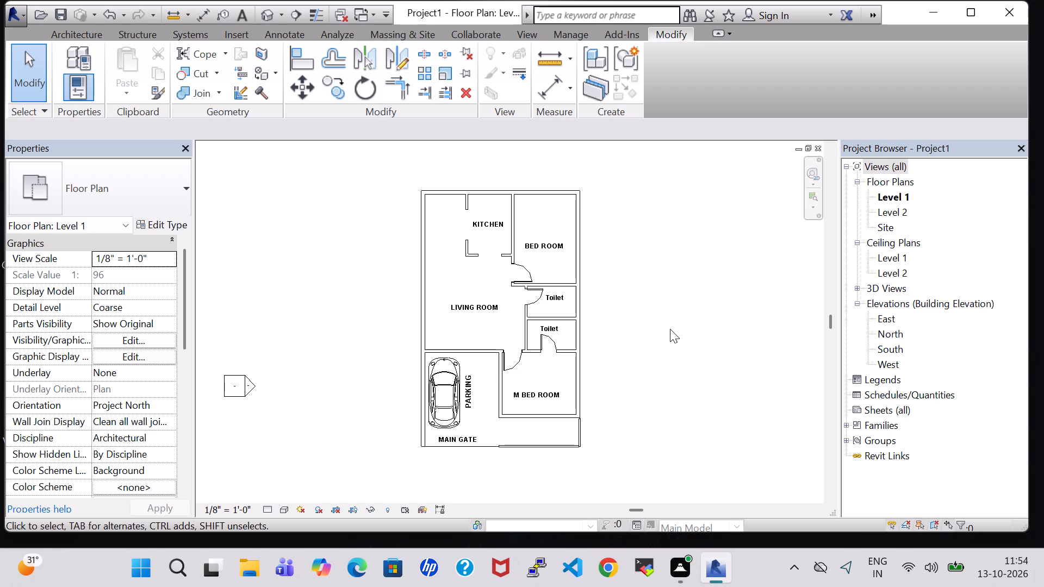
scroll(670, 329, up, 2)
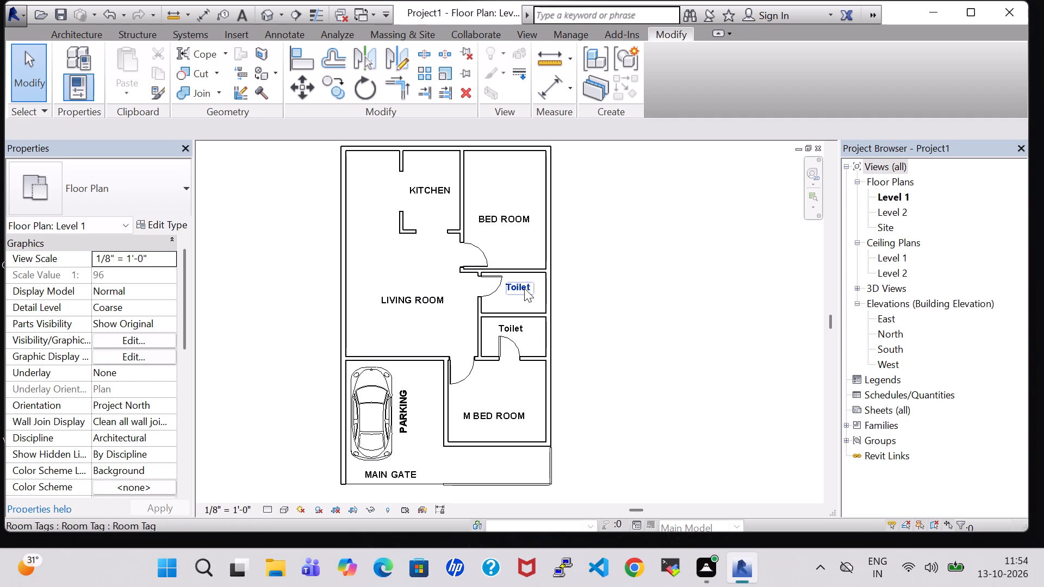
Nudge the Toilet tag directly south of BED ROOM slightly north and east within its room.
click(524, 288)
key(Up)
key(Right)
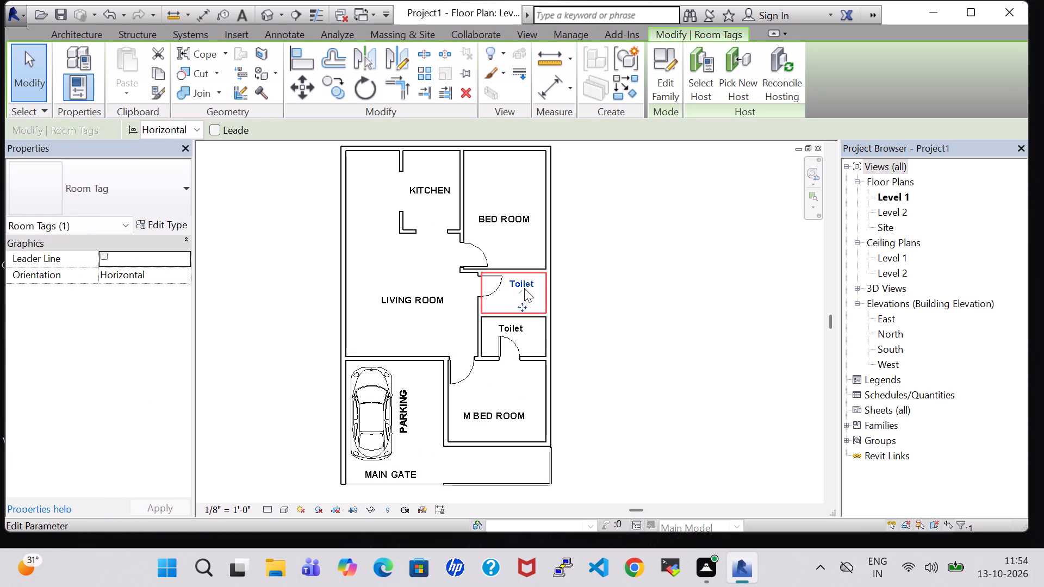
key(Up)
click(699, 372)
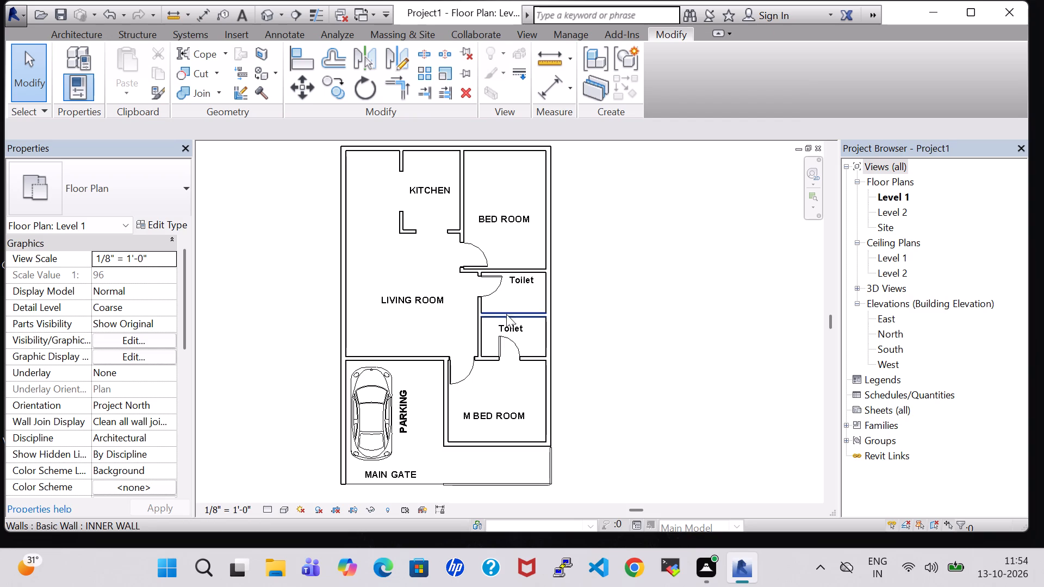
Nudge the Toilet tag directly north of M BED ROOM slightly north and east, roughly in line with the other toilet tag.
click(513, 326)
key(Up)
key(Right)
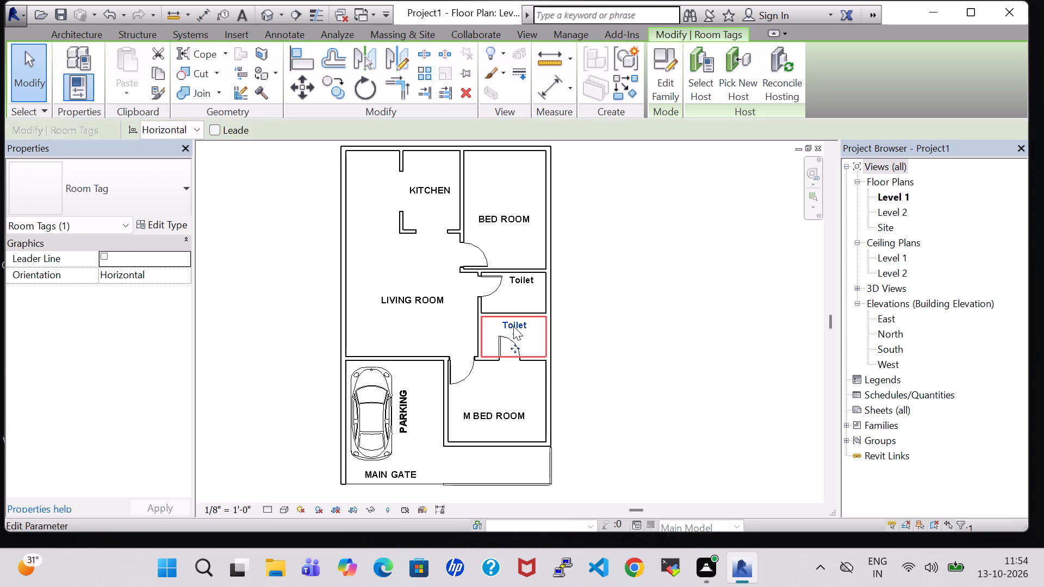
key(Right)
key(Right)
click(566, 313)
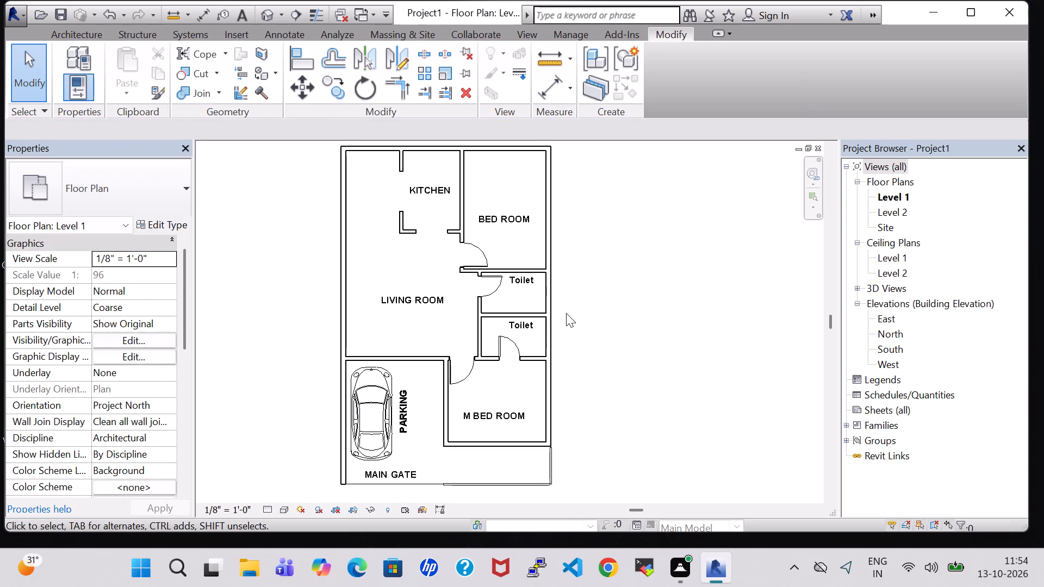
Place an additional room with a horizontal tag in the open area west of KITCHEN, keeping it despite the shared enclosed region.
click(80, 29)
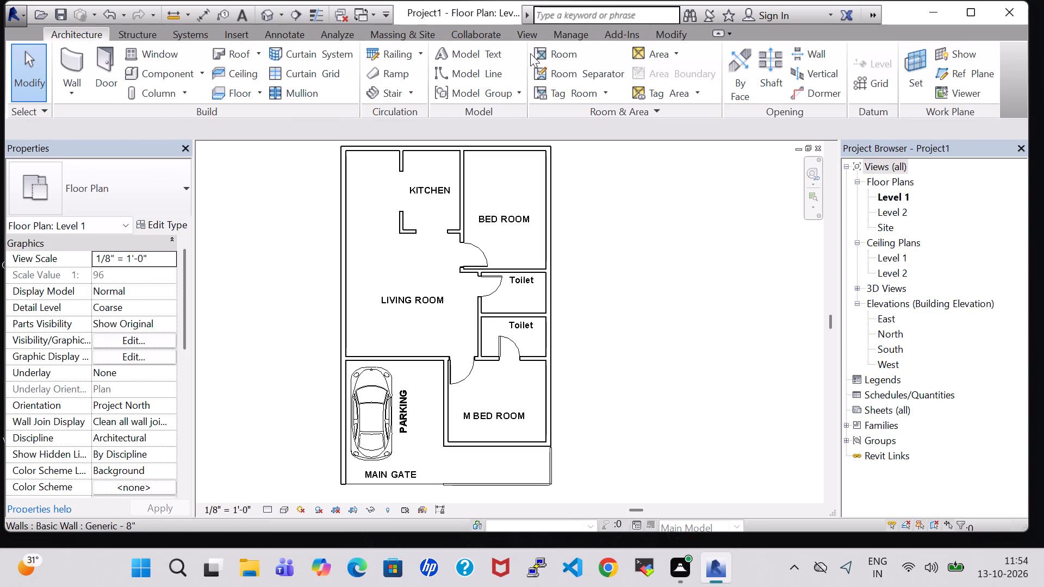
click(569, 56)
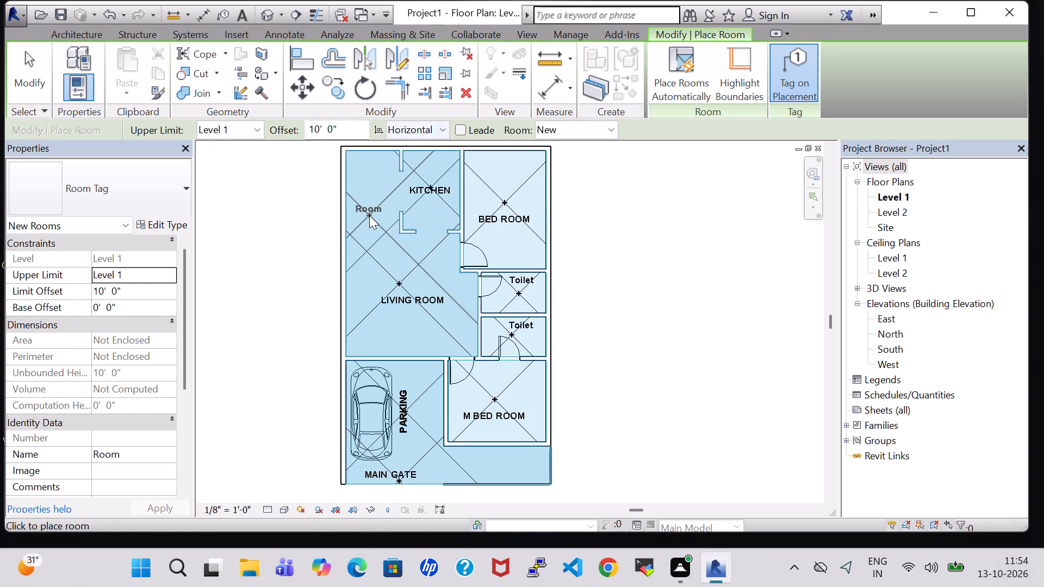
key(space)
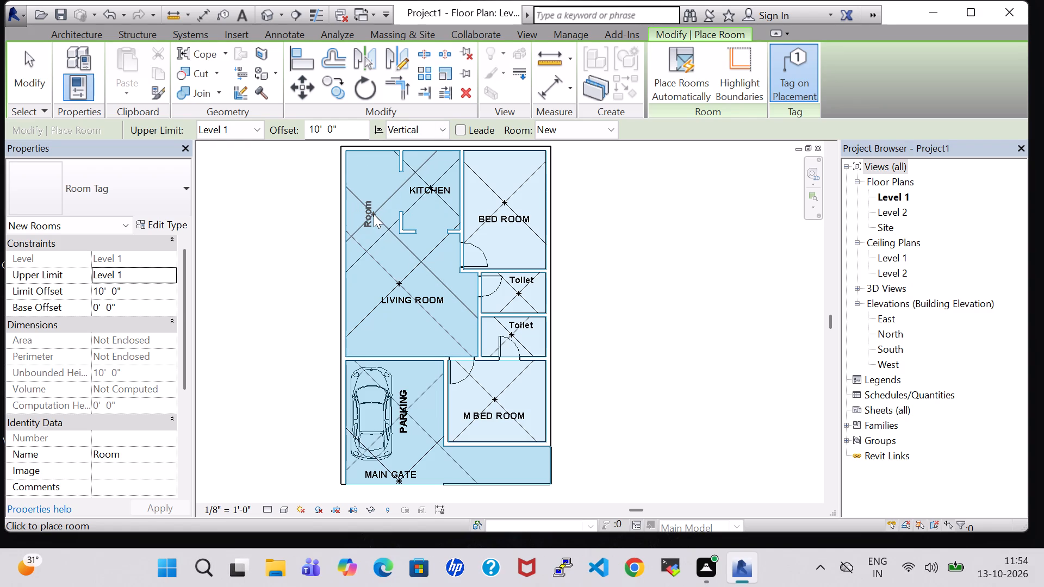
key(space)
click(372, 221)
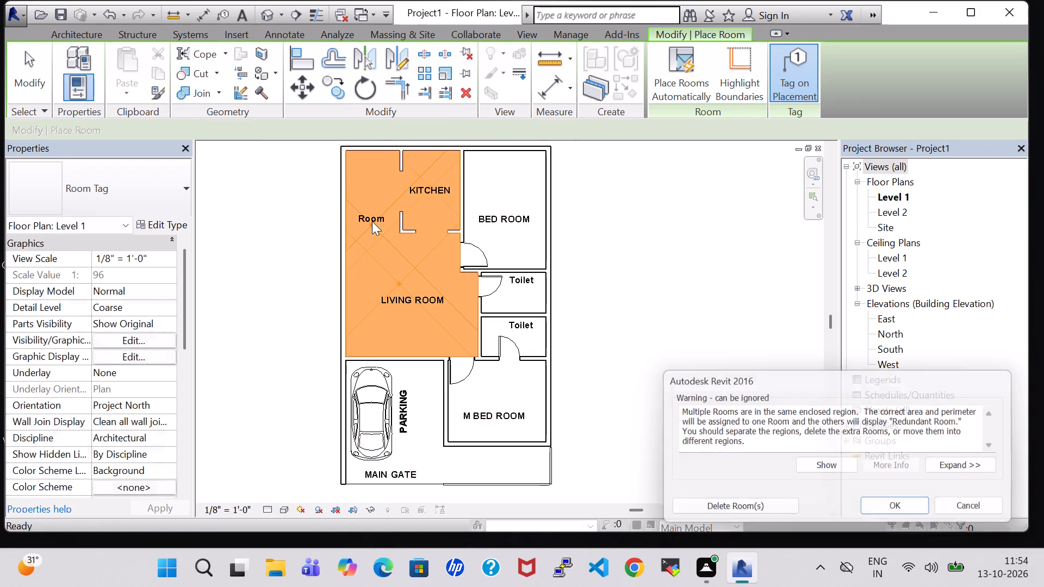
click(916, 519)
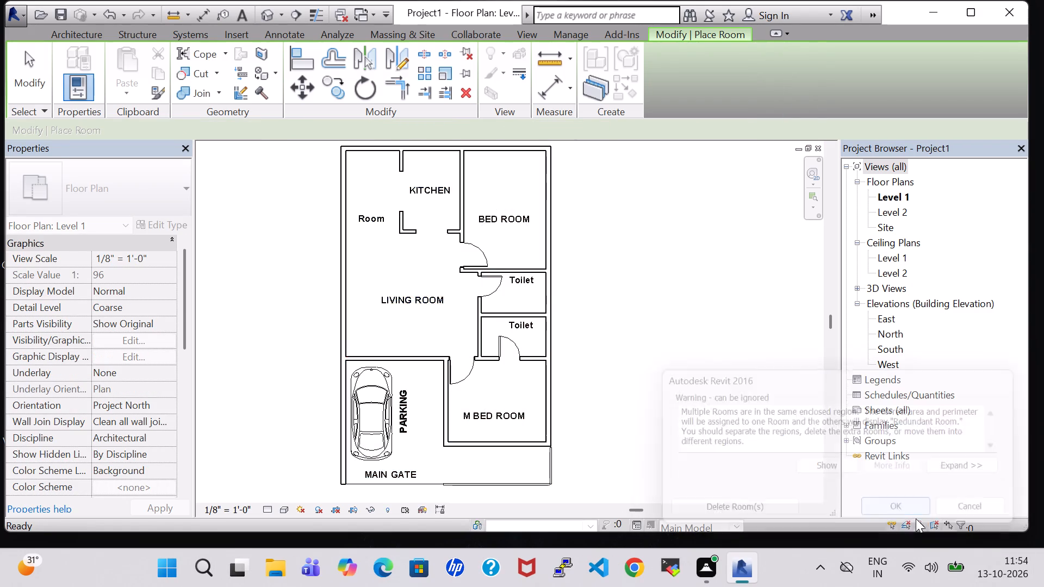
key(Escape)
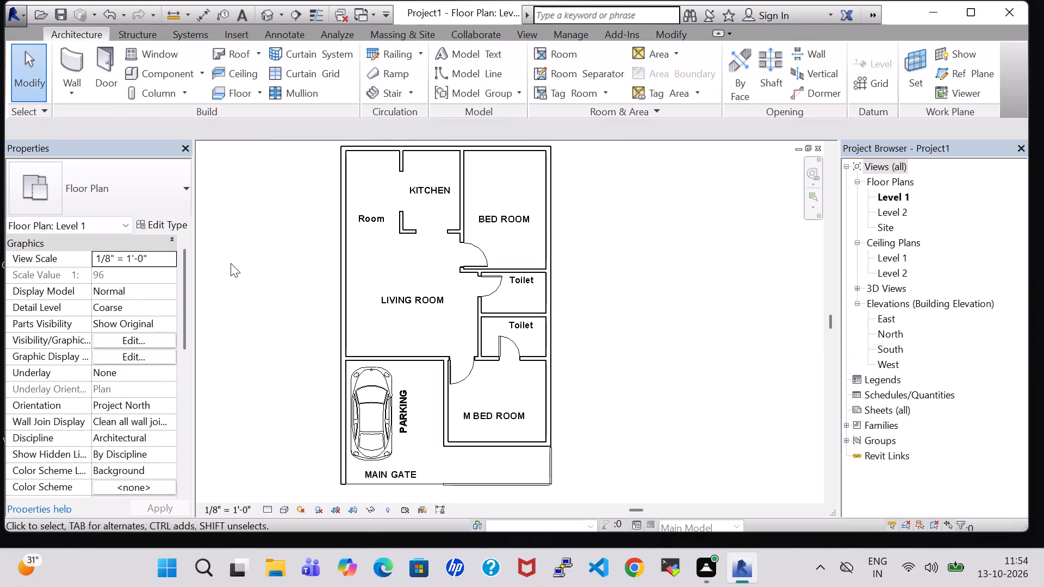
Rename the new room west of KITCHEN as DINNING AREA.
double_click(367, 217)
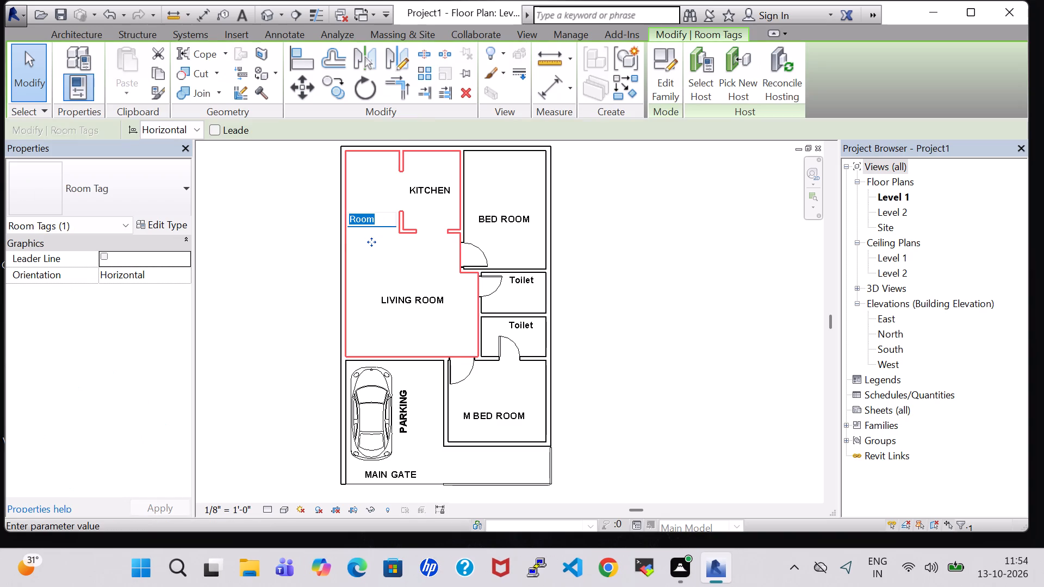
key(BackSpace)
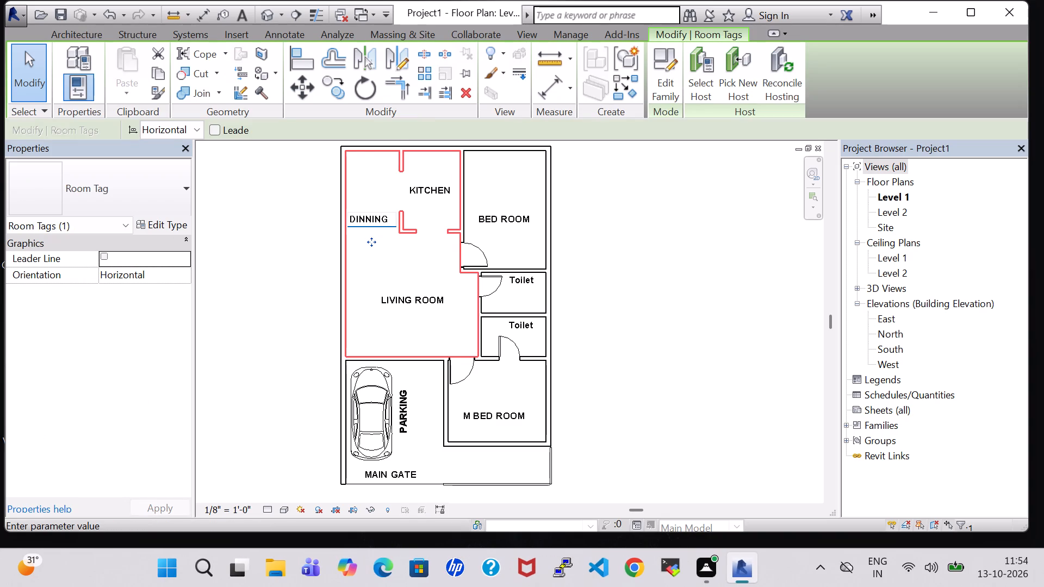
key(space)
text(AREA)
key(Return)
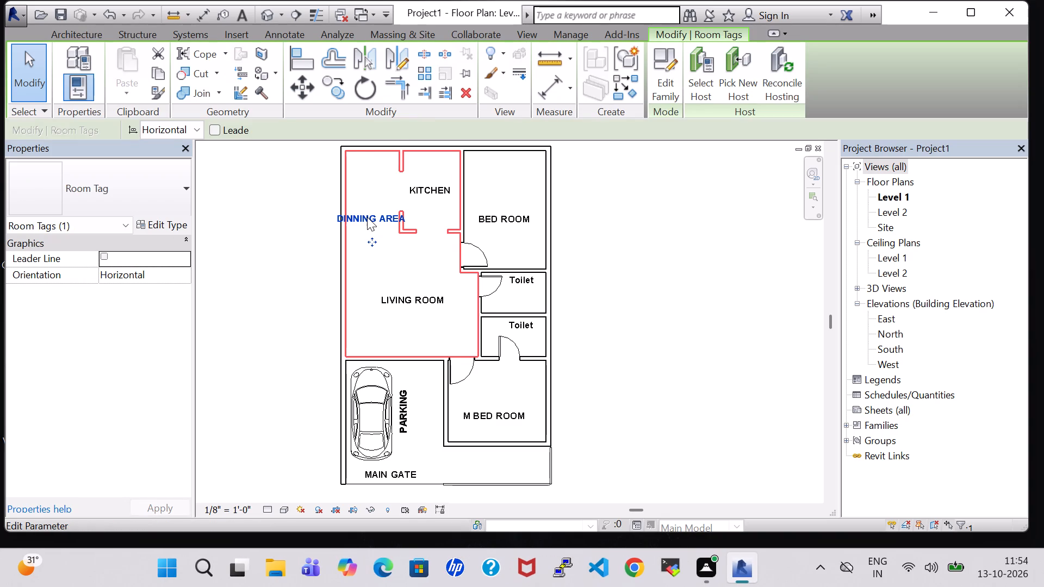
Rotate the DINNING AREA tag to vertical orientation and nudge it slightly east.
key(space)
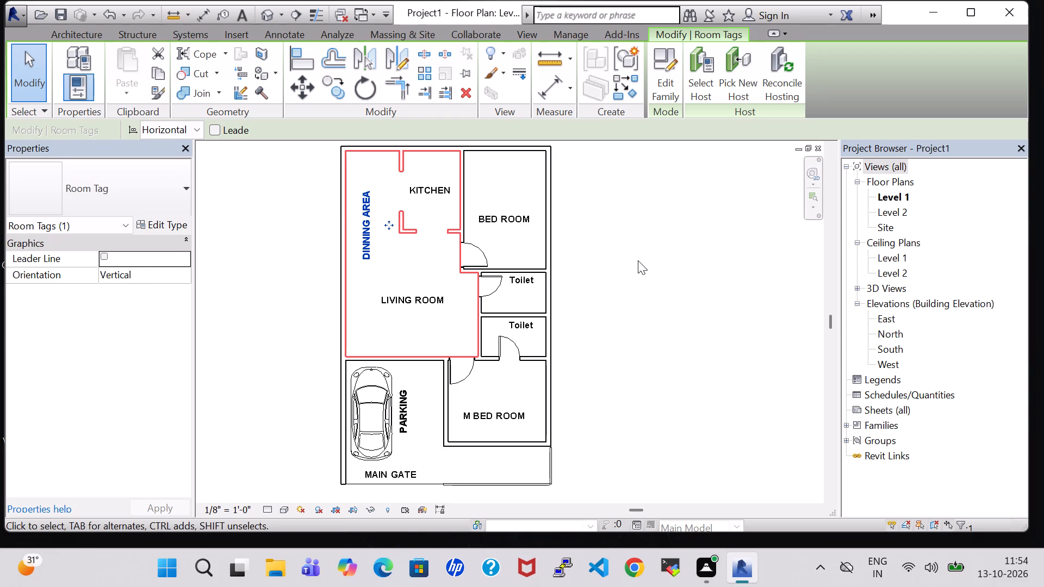
key(Right)
key(Right)
click(656, 271)
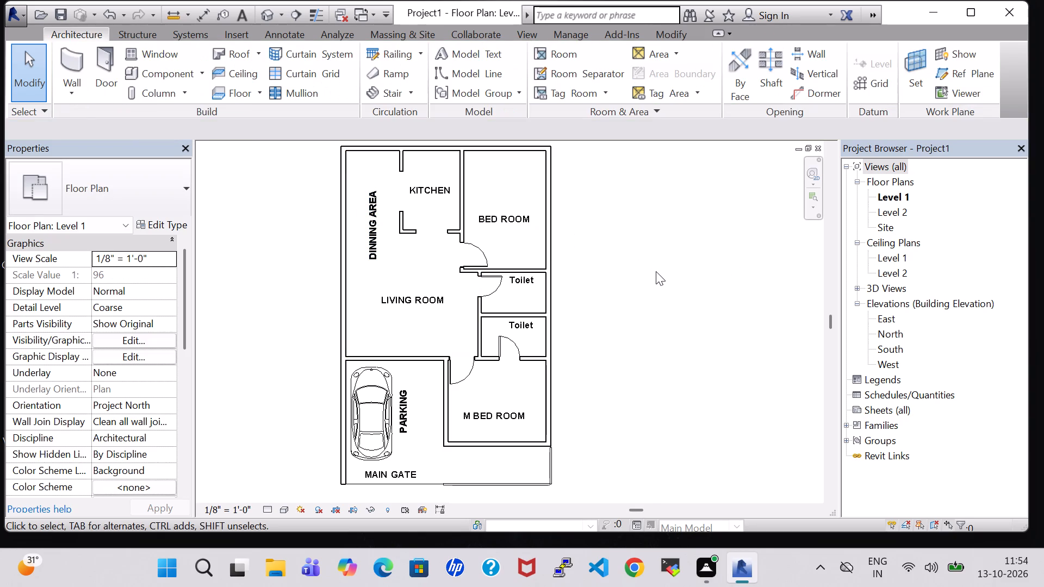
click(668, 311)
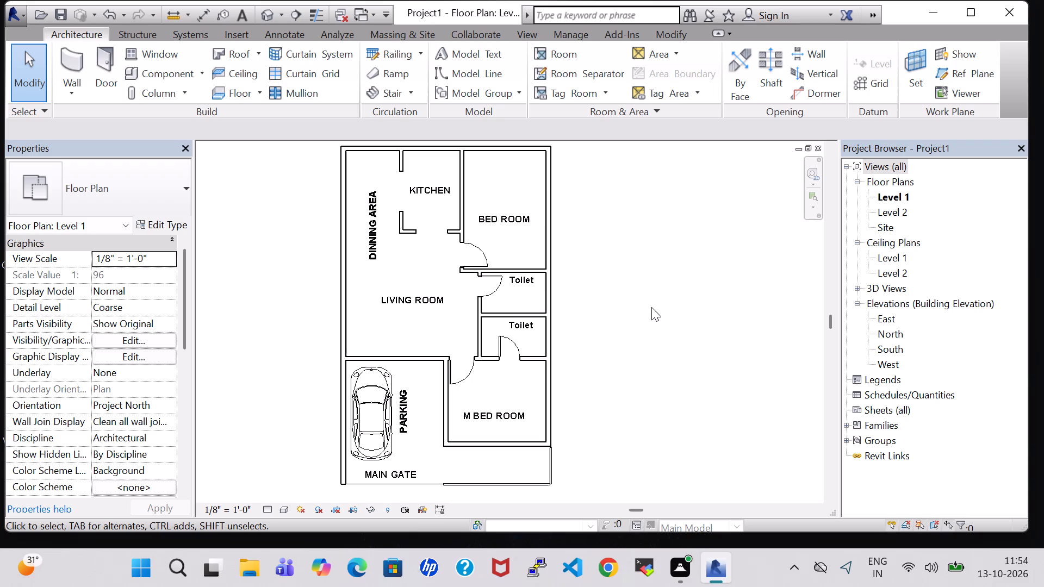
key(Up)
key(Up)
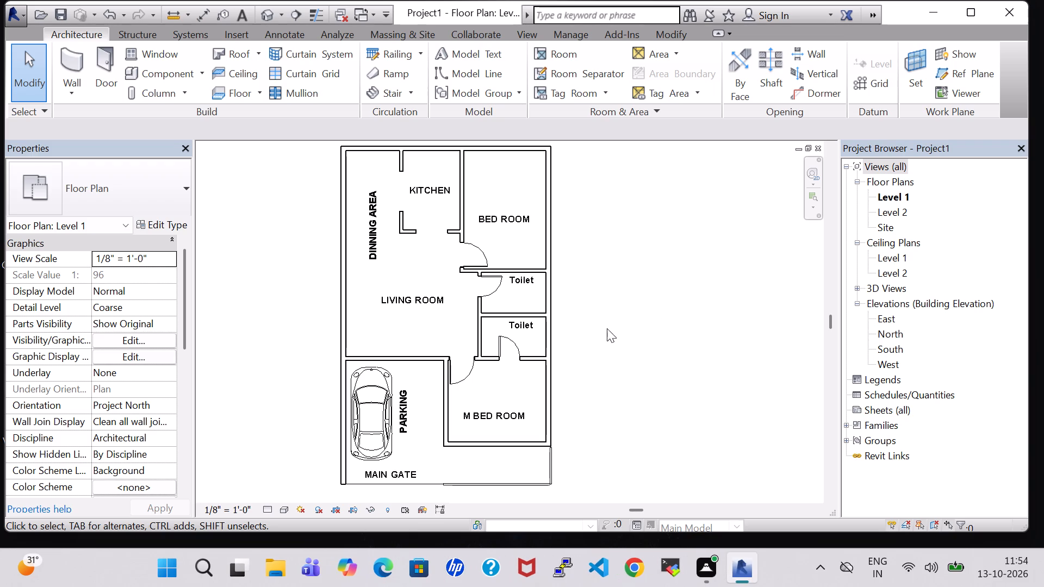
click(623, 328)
Load the Casement 3x3 with Trim window family from the US Imperial library's Windows folder for placement.
click(141, 58)
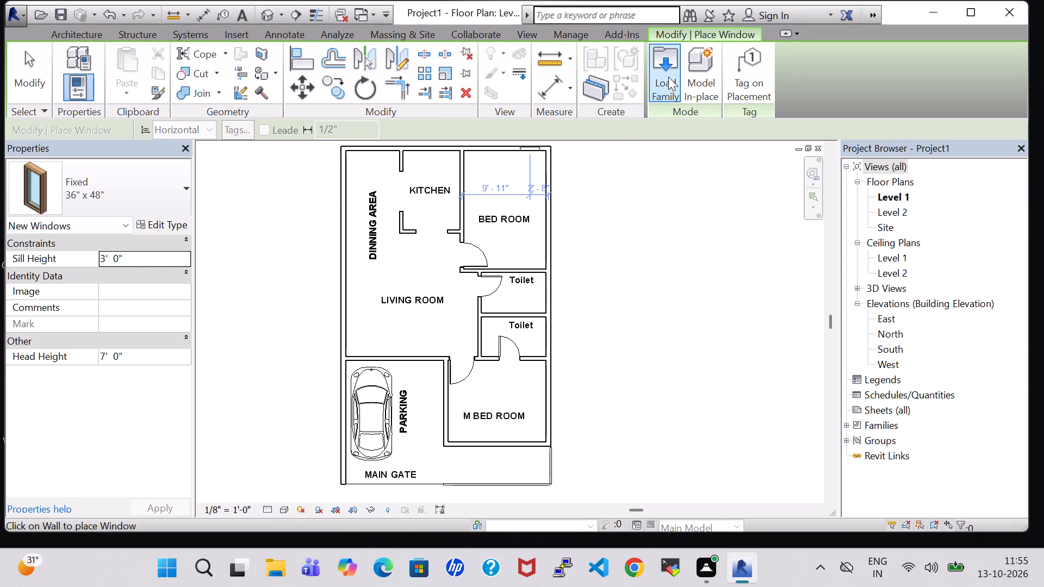
click(668, 77)
scroll(604, 202, down, 1)
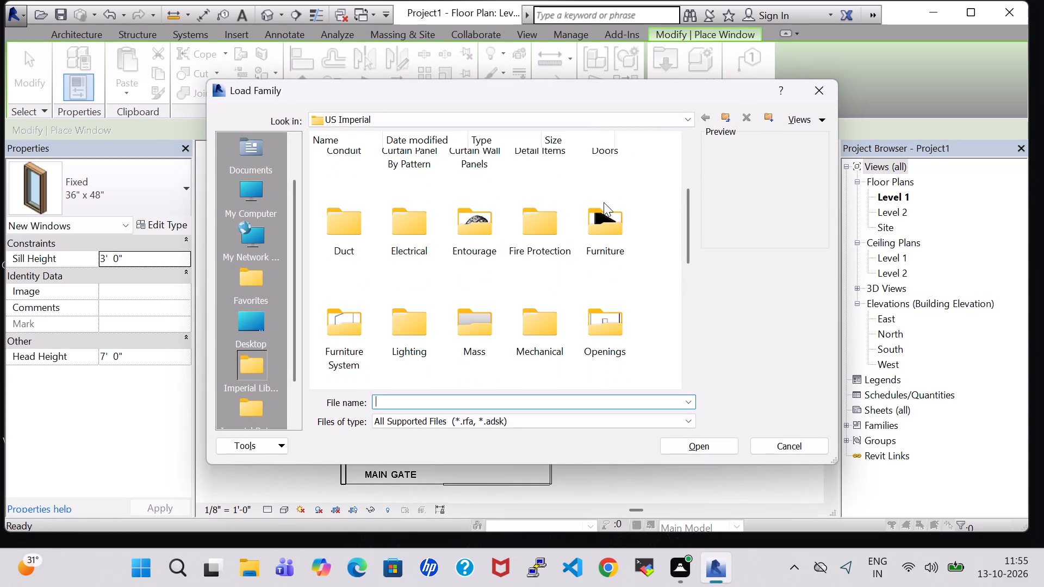
click(604, 220)
scroll(604, 220, down, 5)
scroll(484, 303, down, 3)
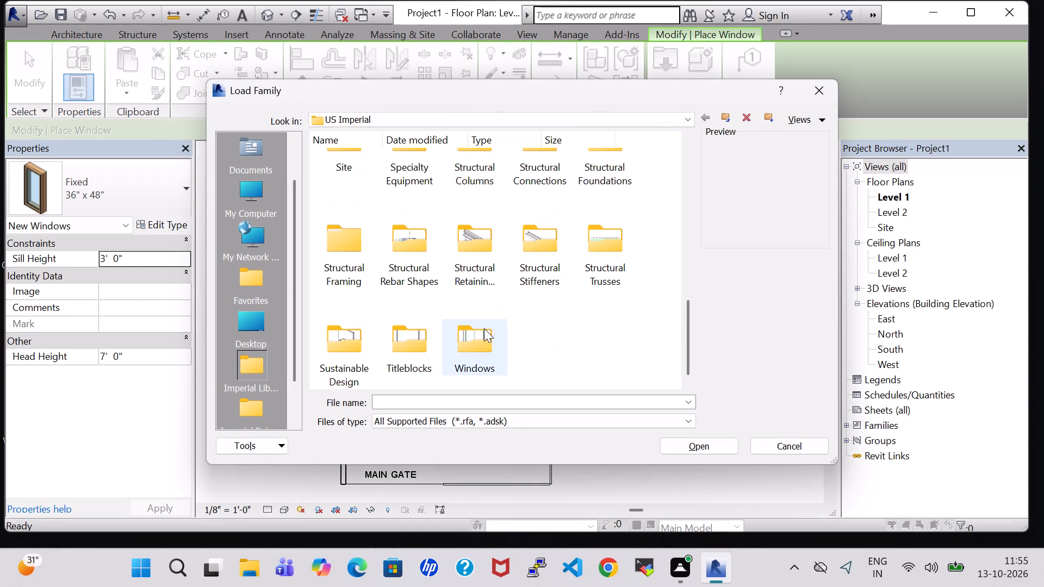
double_click(484, 328)
click(481, 198)
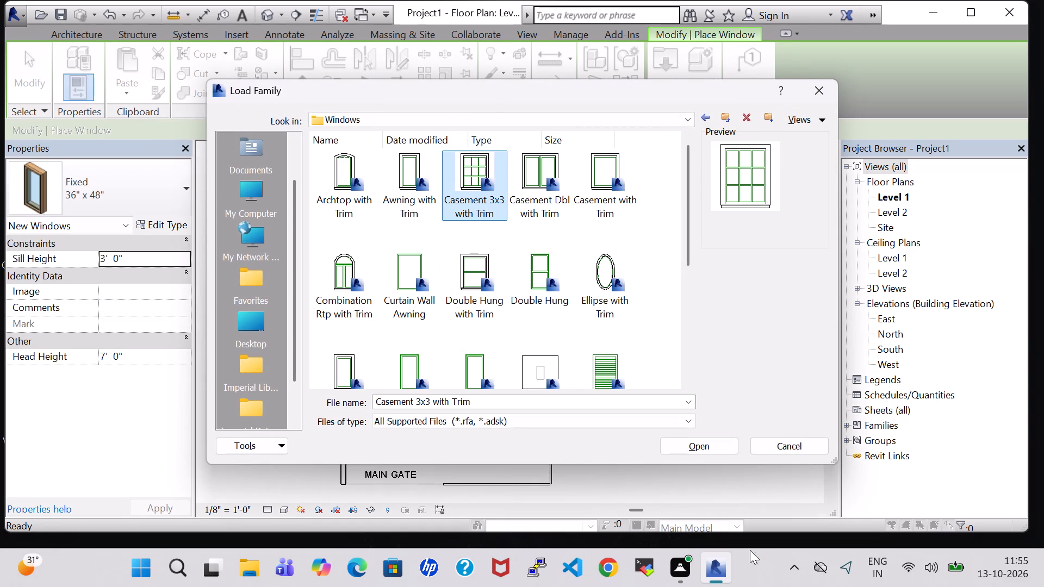
click(705, 443)
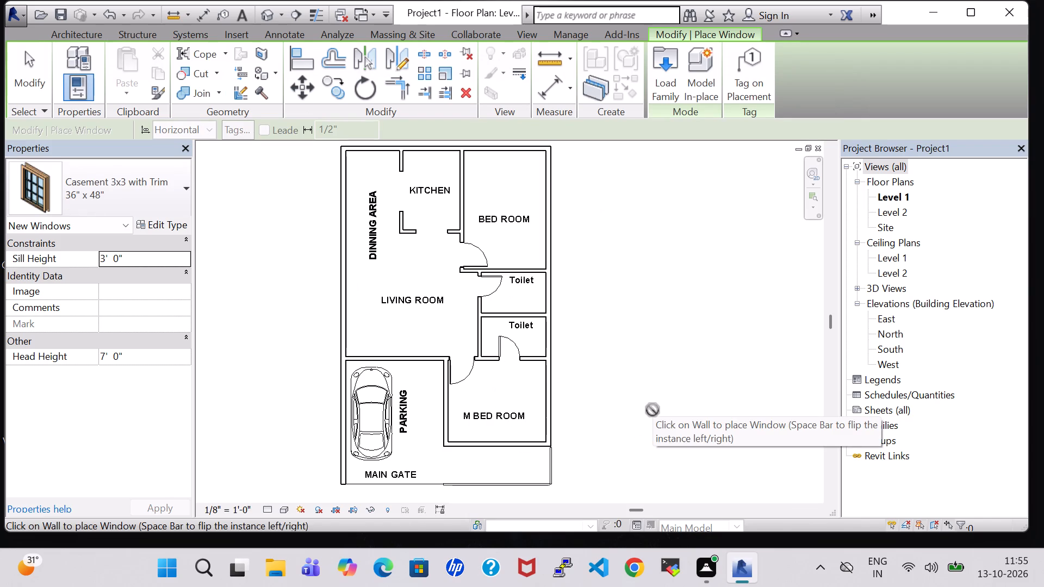
Place 36" x 48" casement windows in M BED ROOM's south and east walls and in the wall between LIVING ROOM and PARKING.
click(489, 447)
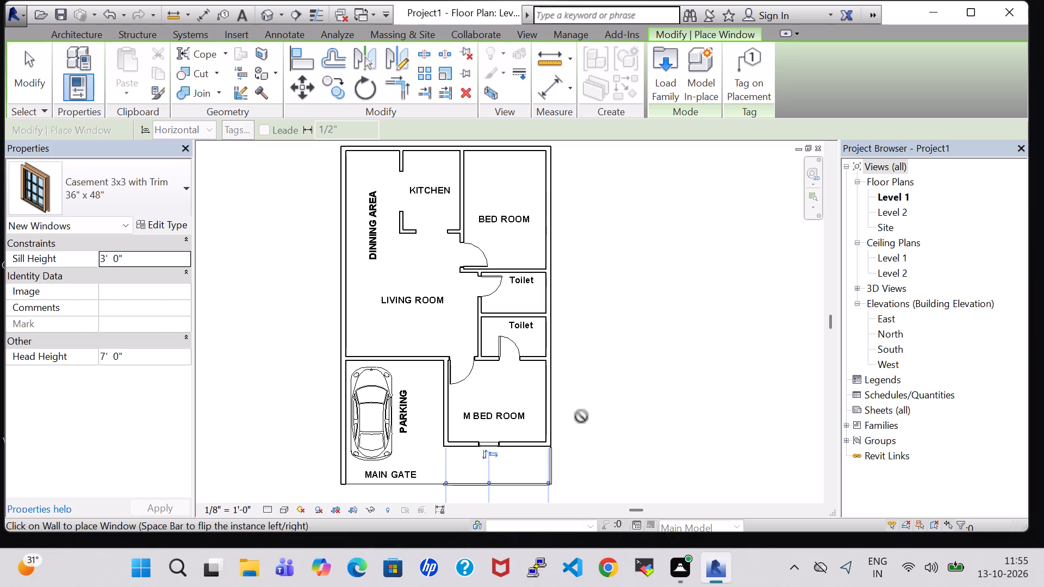
click(554, 401)
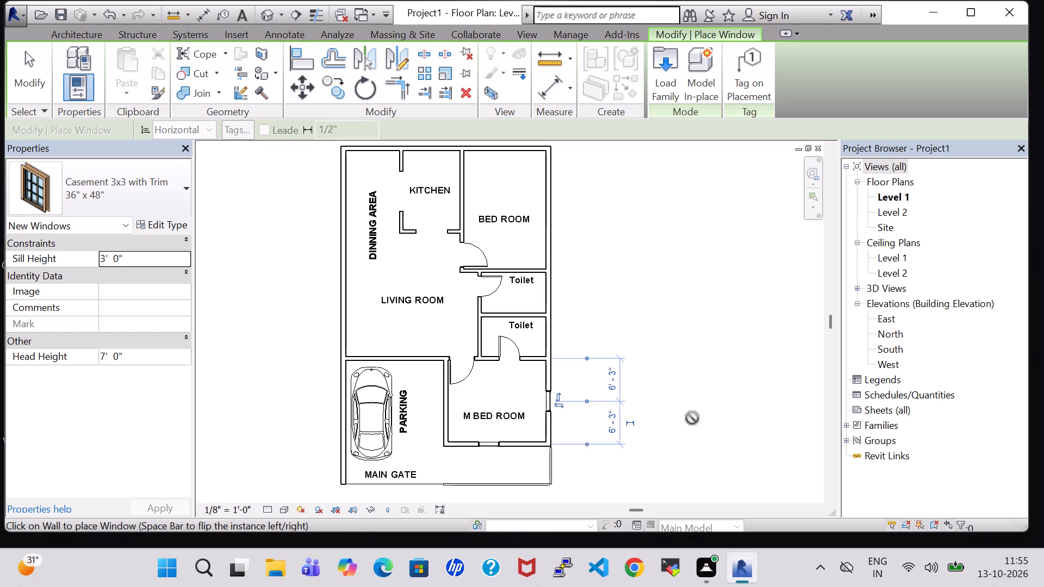
click(387, 363)
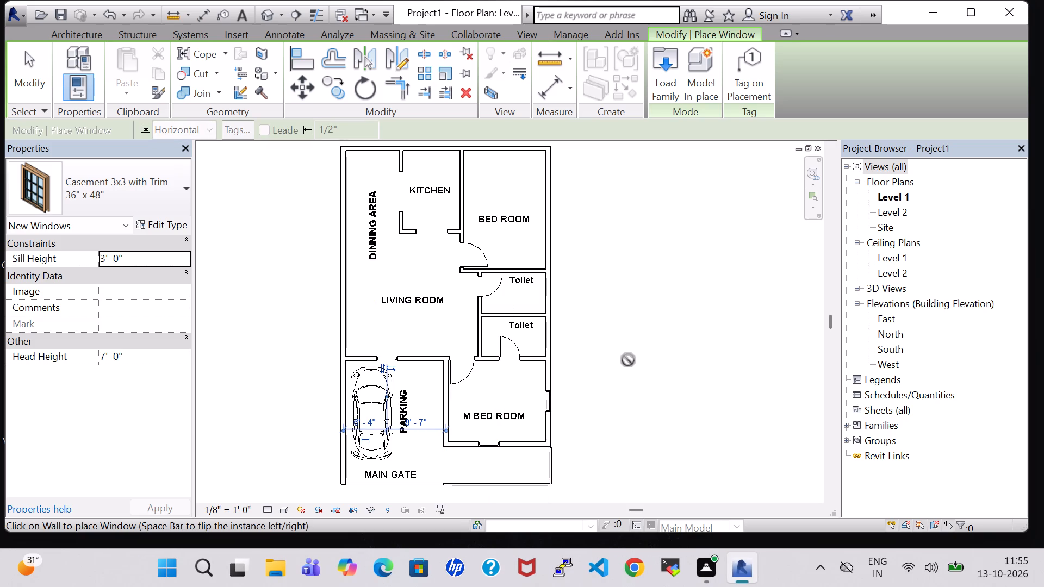
Place a 36" x 48" casement window at the middle of BED ROOM's east wall and another at the middle of its north wall.
middle_drag(628, 360, 624, 417)
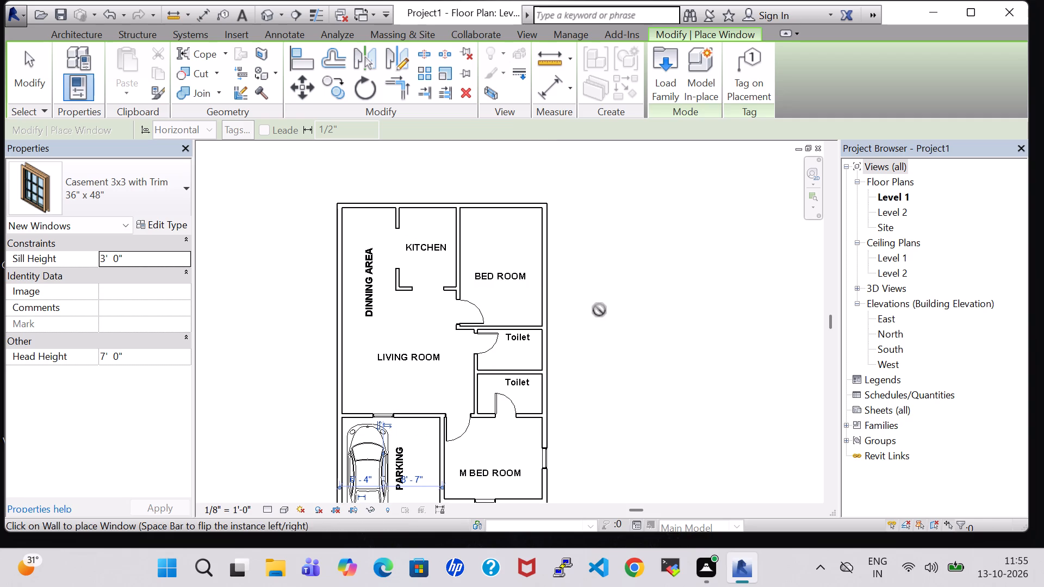
click(549, 268)
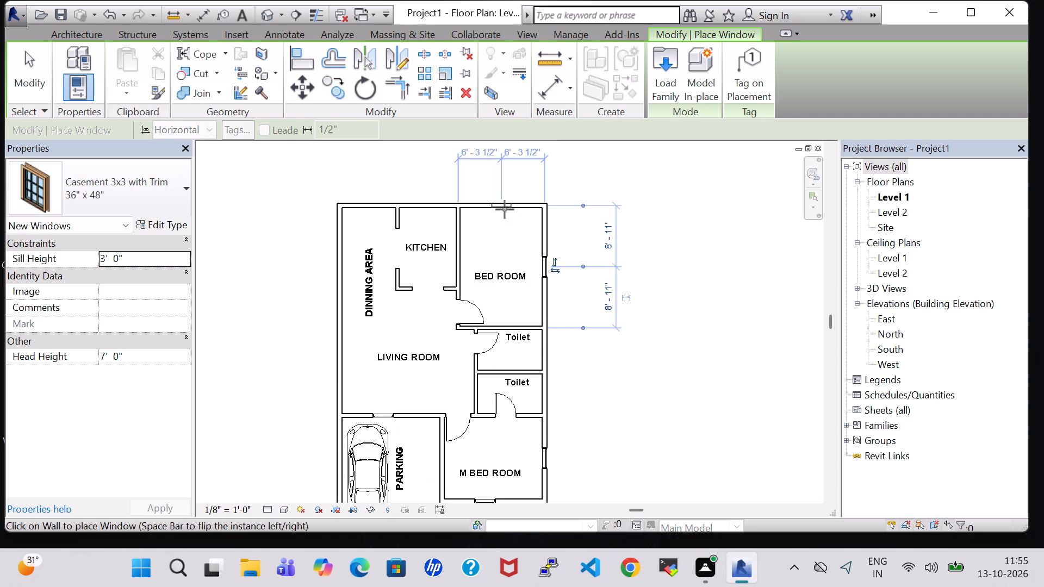
click(498, 202)
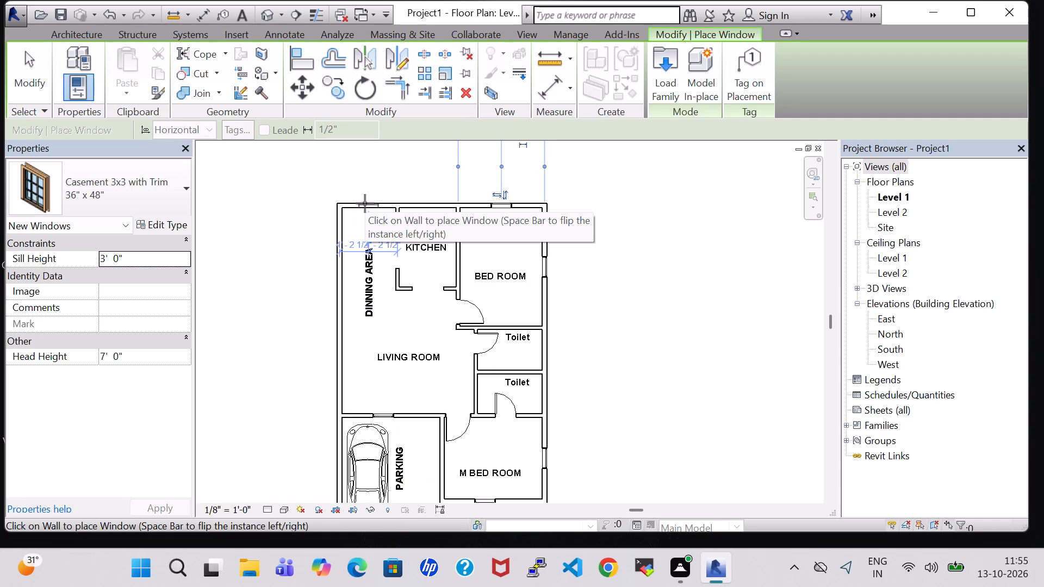
Place two casement windows in the west exterior wall, one beside LIVING ROOM and one beside DINNING AREA 11' - 1" from the north wall.
click(338, 358)
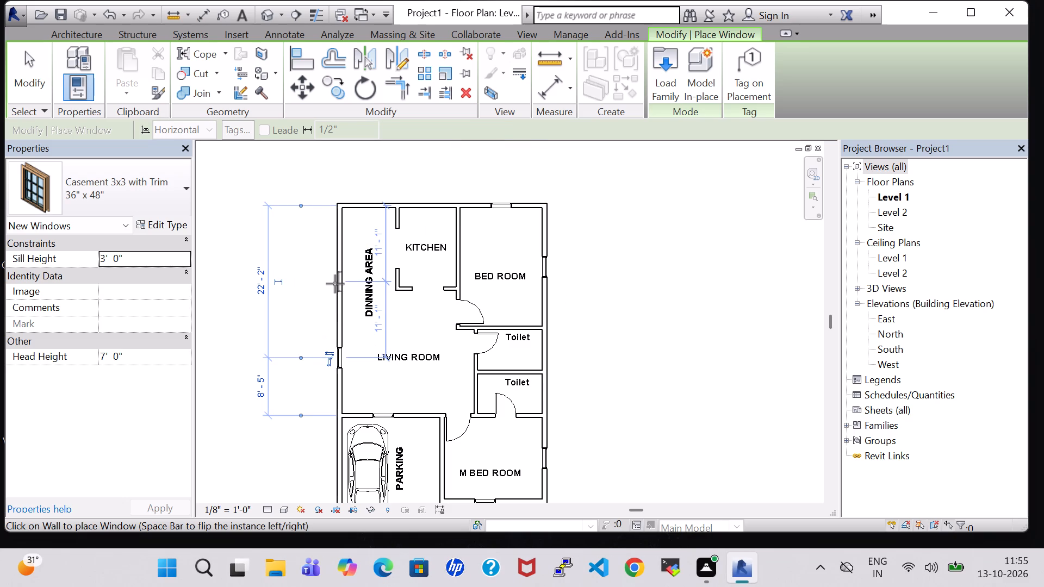
click(335, 284)
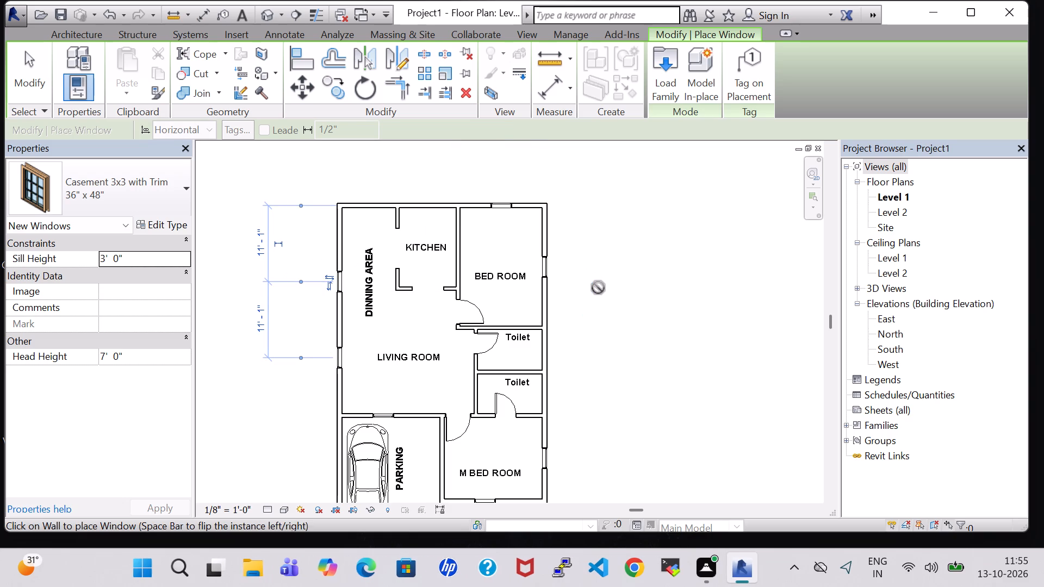
key(Escape)
key(Escape)
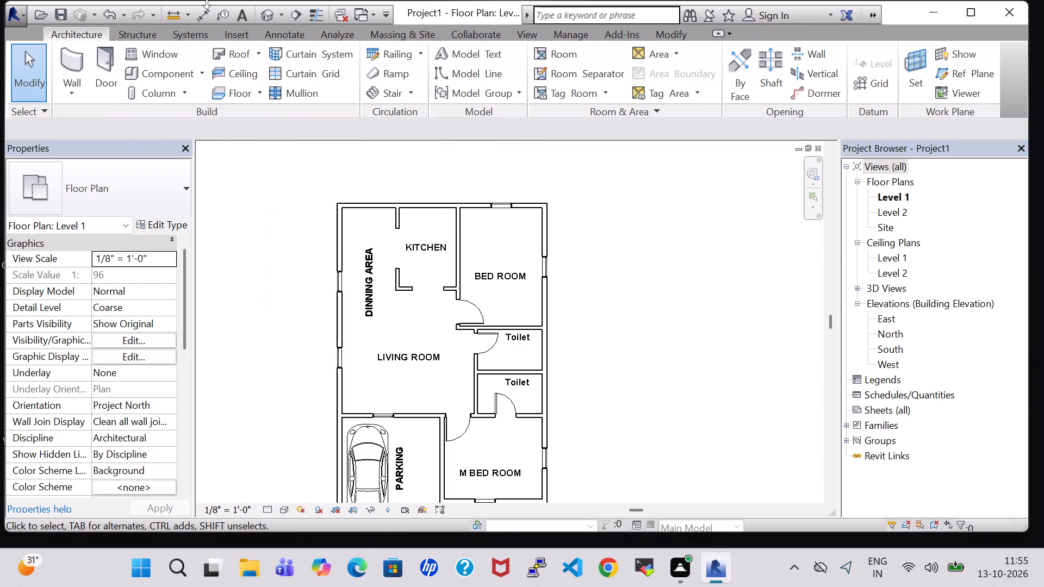
Set the Width type parameter of the Casement 3x3 with Trim 36" x 48" windows to 4' 0".
click(344, 275)
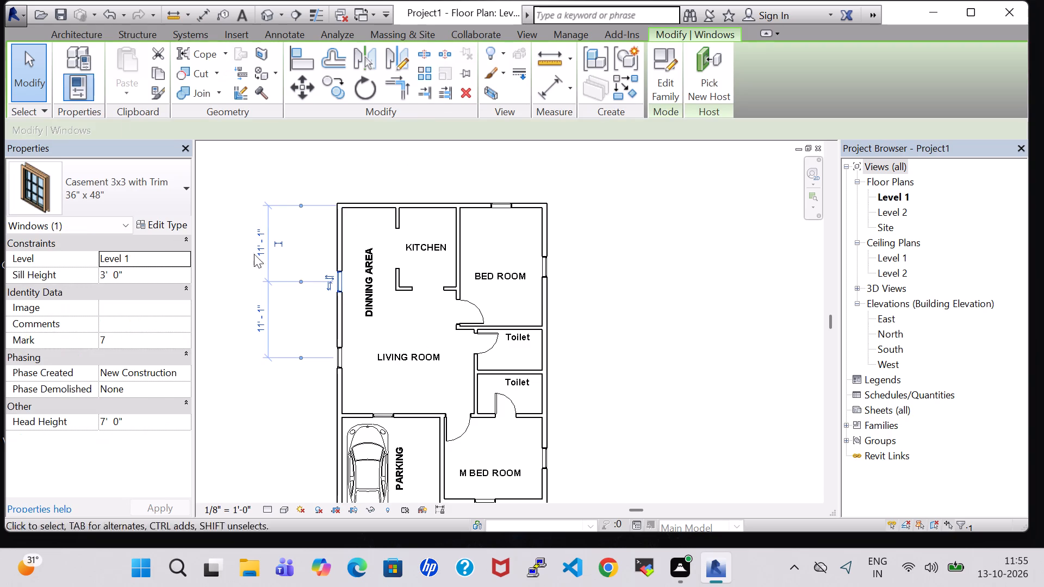
click(172, 226)
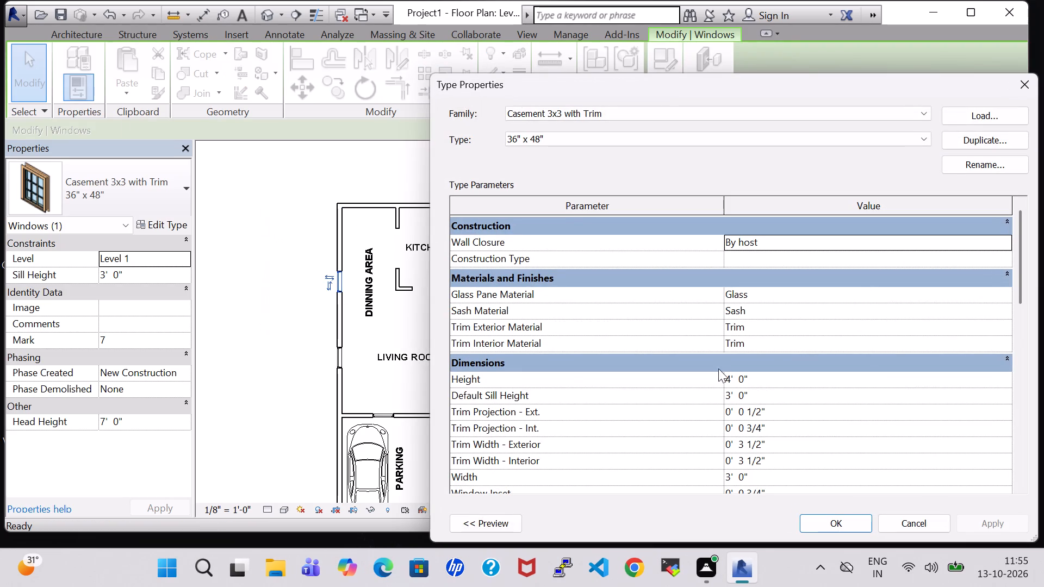
scroll(639, 376, down, 1)
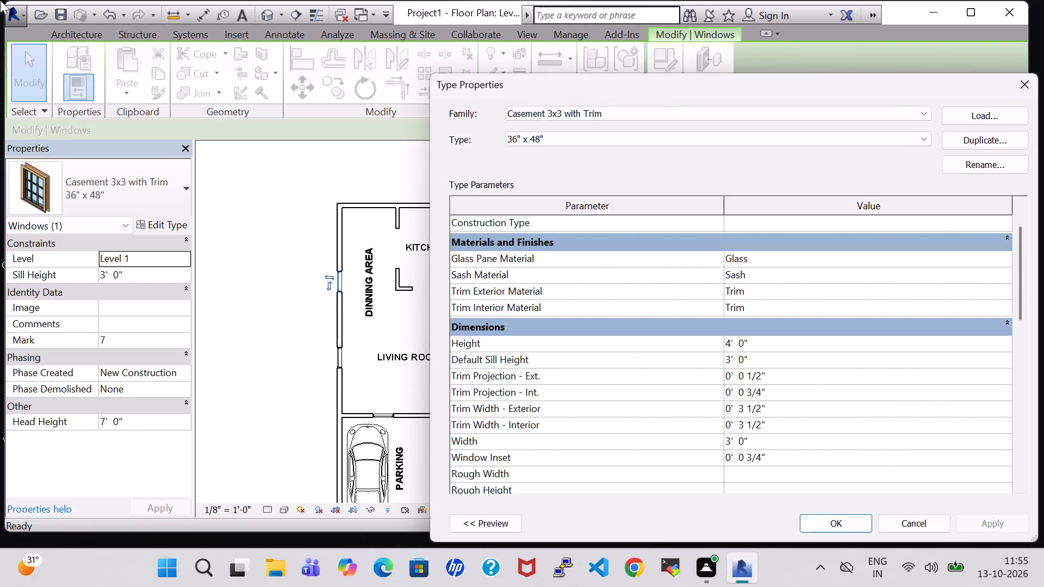
click(734, 443)
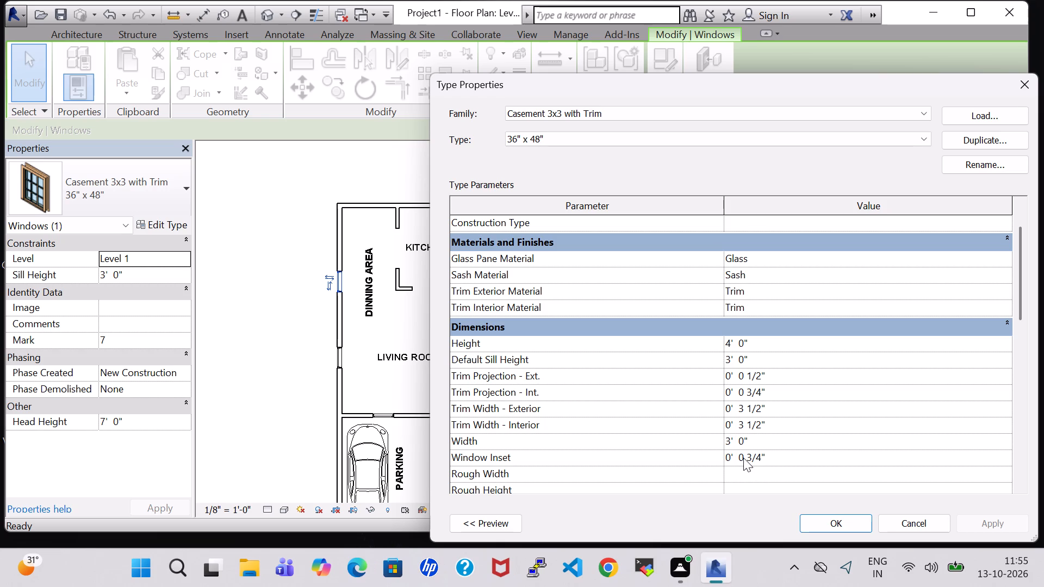
key(Left)
key(BackSpace)
key(4)
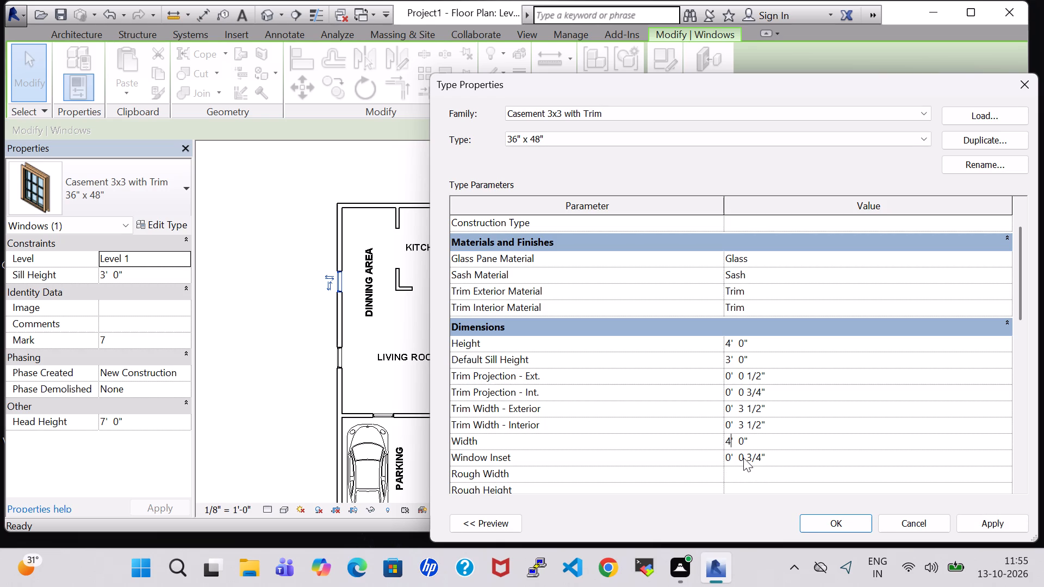
click(985, 527)
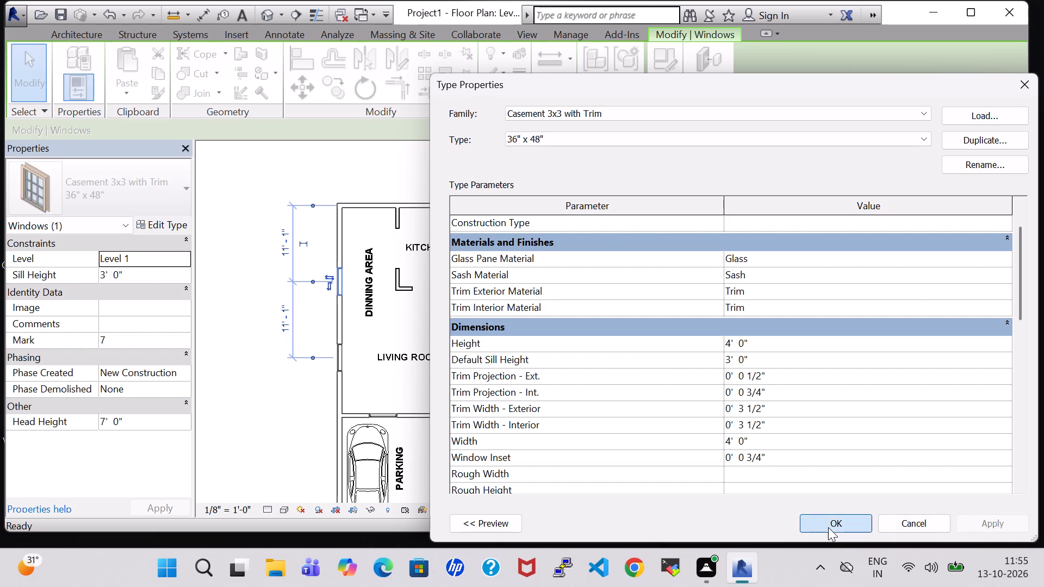
click(828, 527)
click(666, 352)
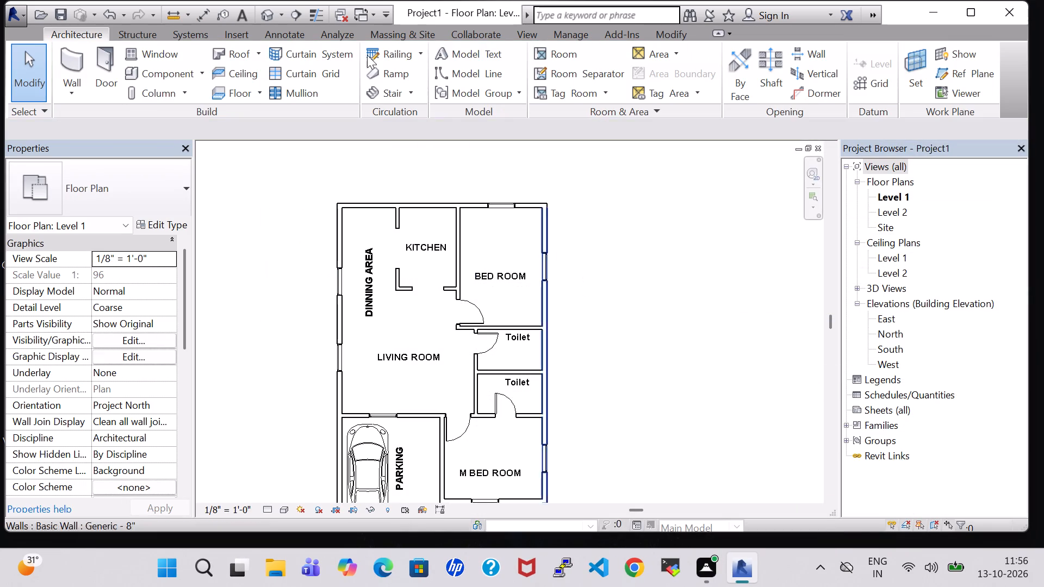
Check the type properties of the casement window in M BED ROOM's south wall.
click(486, 499)
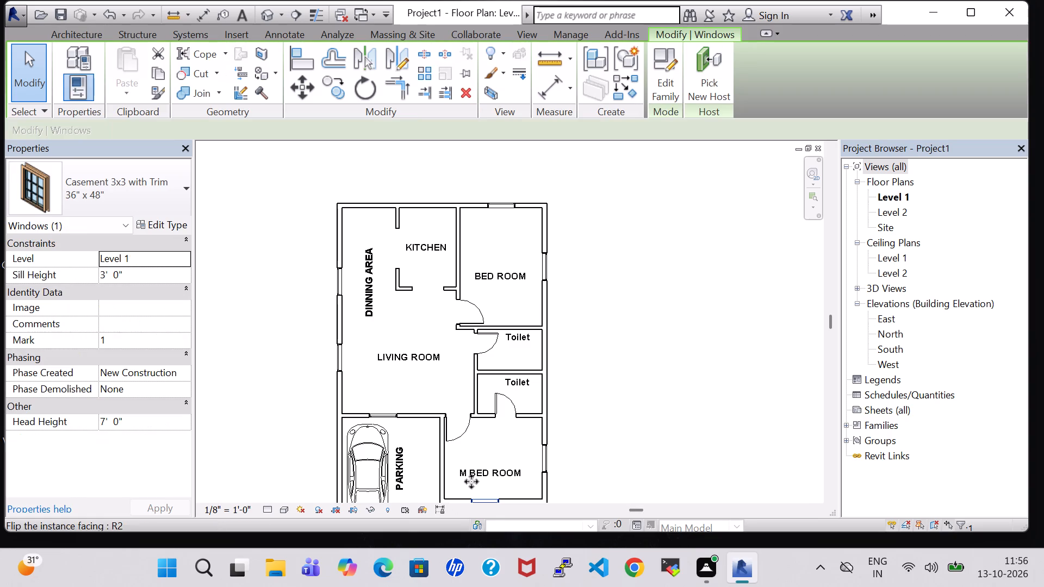
click(157, 226)
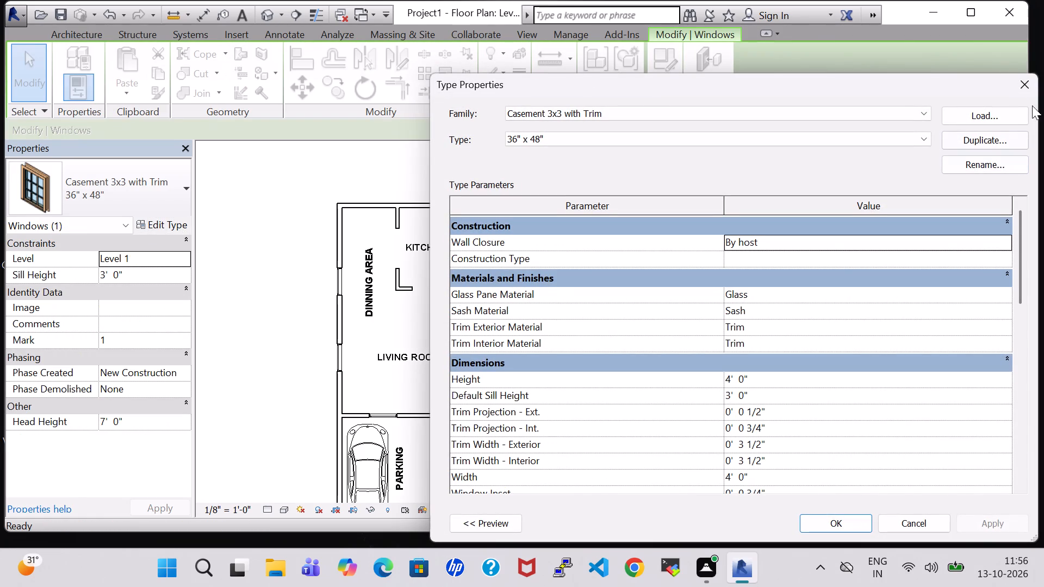
click(1030, 84)
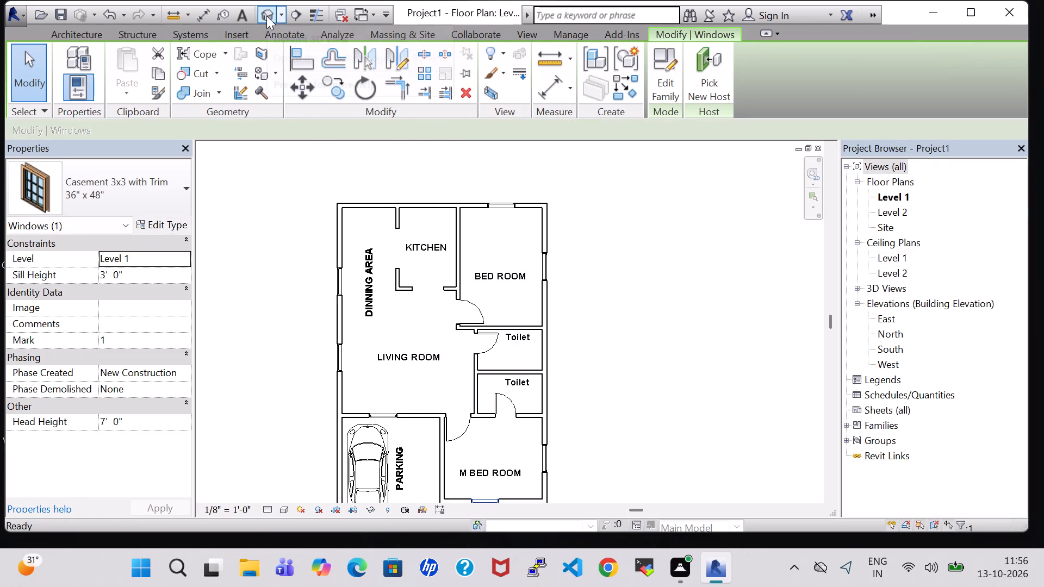
Examine the house's walls, windows and doors from several angles in the 3D view, ending back in the Level 1 floor plan.
click(266, 16)
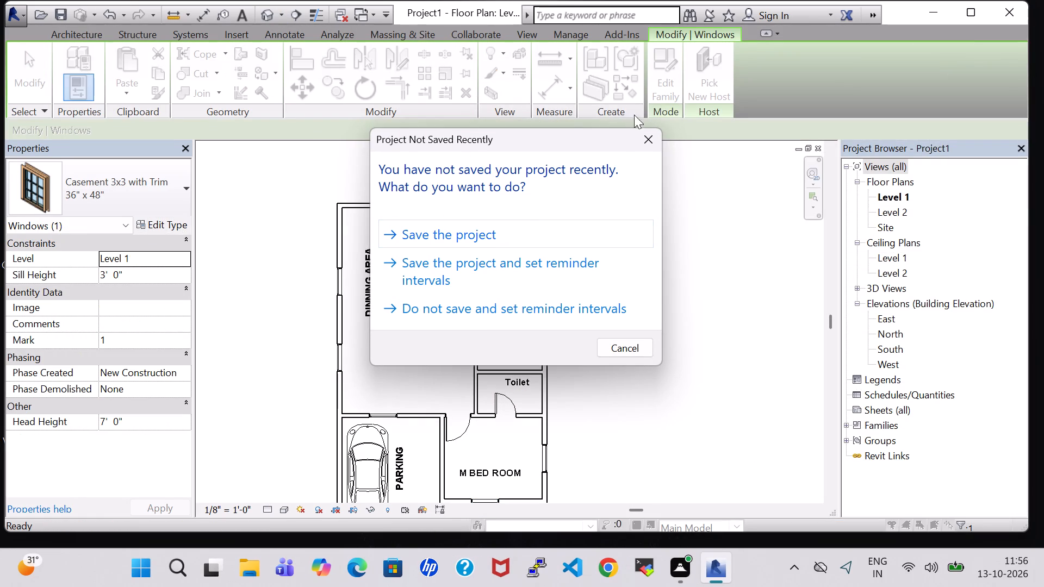
click(650, 148)
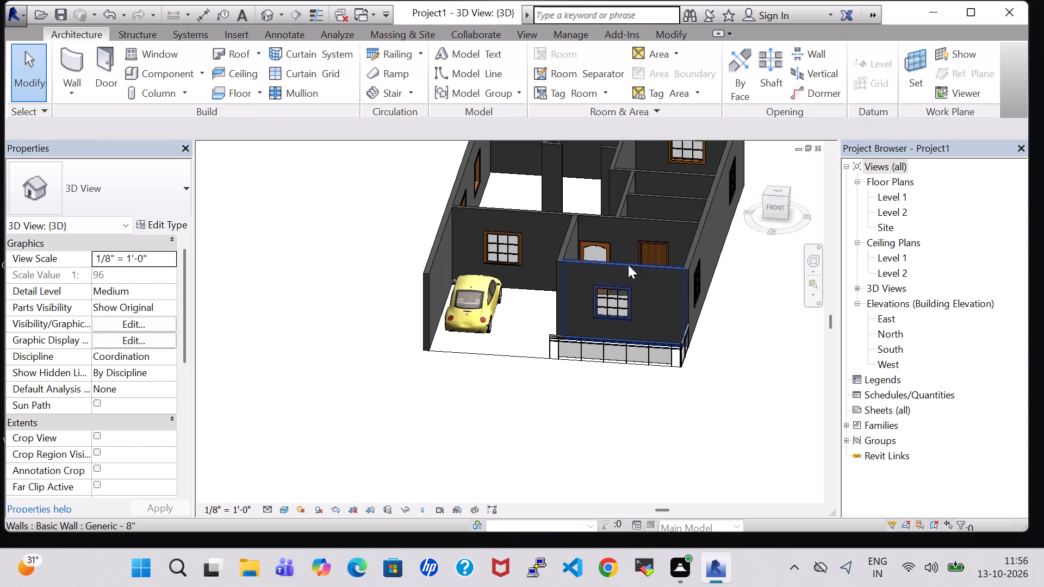
shift+middle_drag(412, 422, 447, 417)
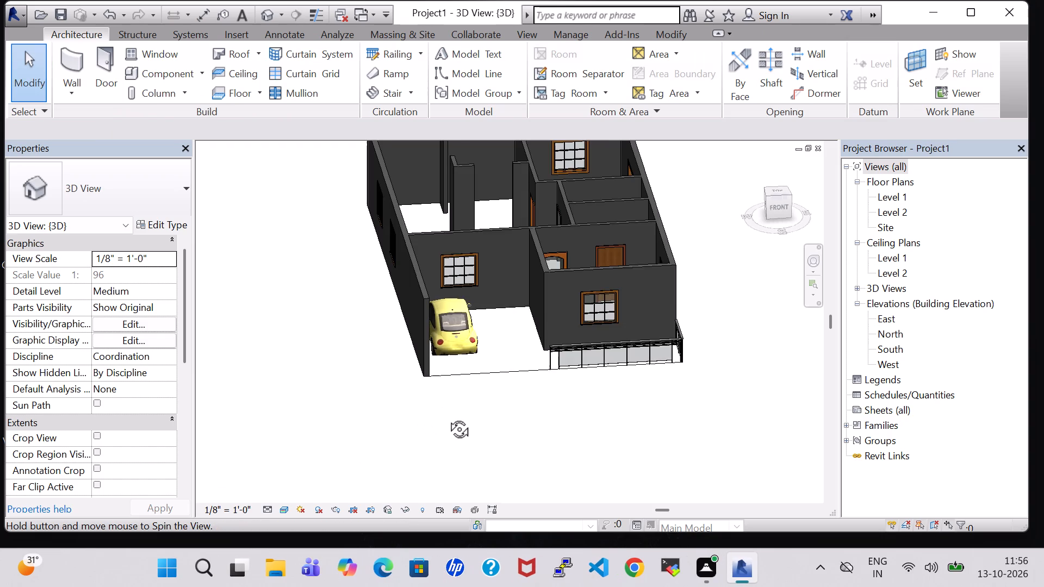
shift+middle_drag(447, 417, 447, 405)
shift+middle_drag(523, 405, 468, 402)
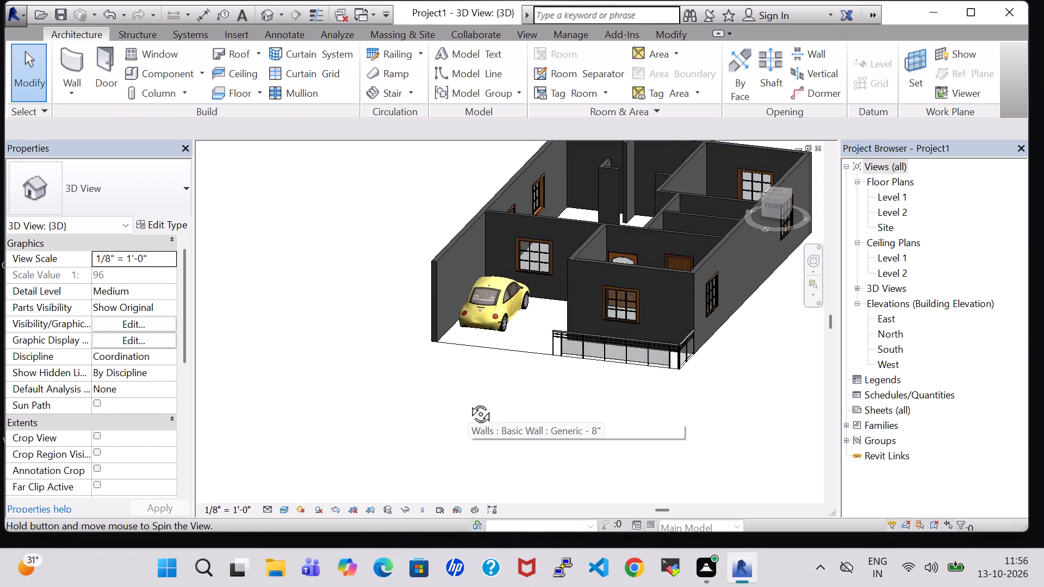
shift+middle_drag(468, 402, 481, 389)
middle_drag(481, 389, 386, 422)
shift+middle_drag(386, 422, 401, 423)
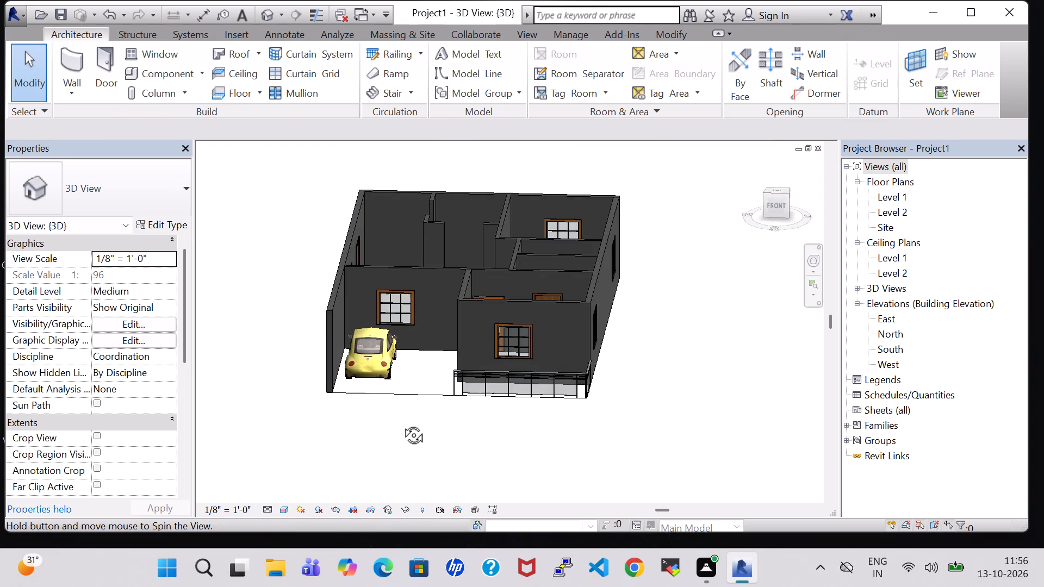
shift+middle_drag(401, 423, 406, 435)
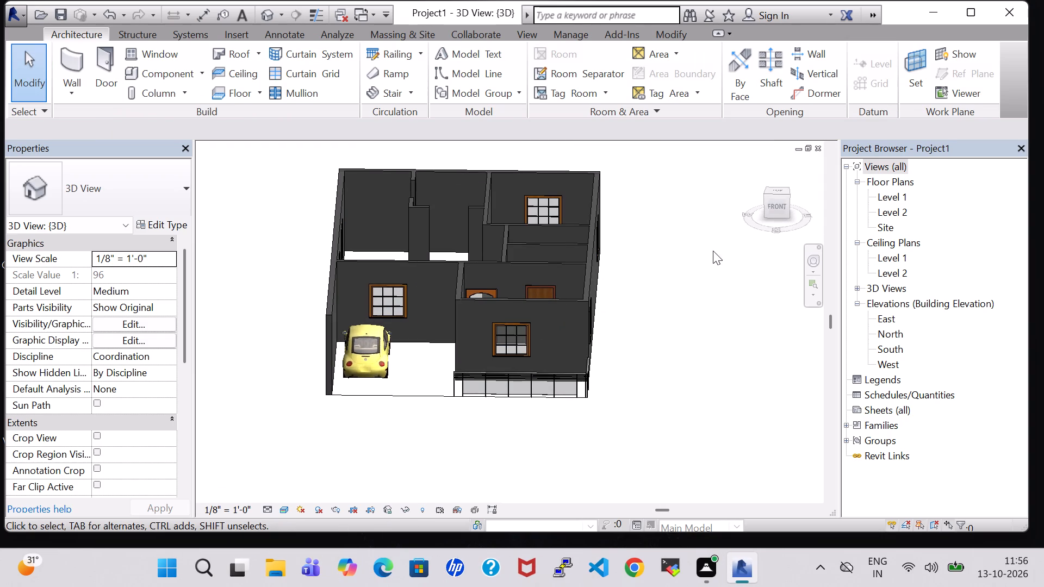
shift+middle_drag(708, 245, 713, 380)
shift+middle_drag(679, 248, 687, 413)
shift+middle_drag(650, 224, 653, 205)
middle_drag(649, 313, 649, 245)
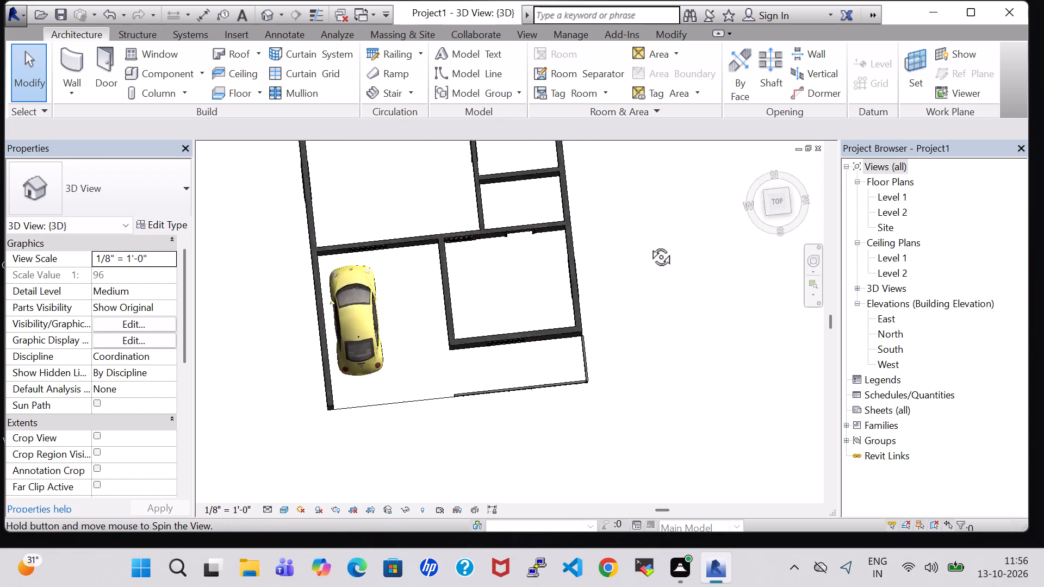
middle_drag(649, 245, 657, 160)
shift+middle_drag(654, 304, 620, 197)
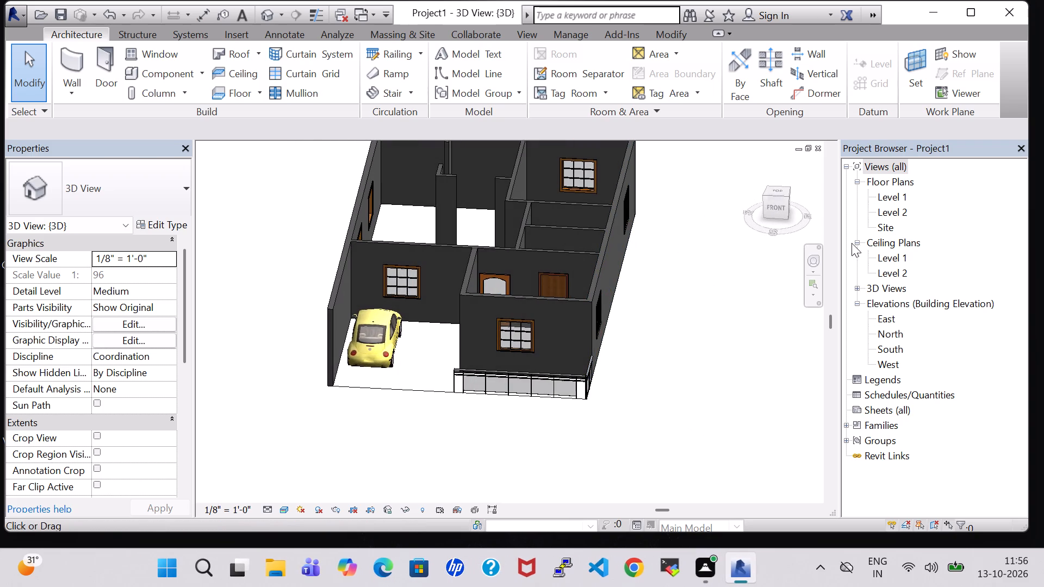
shift+middle_drag(714, 372, 739, 367)
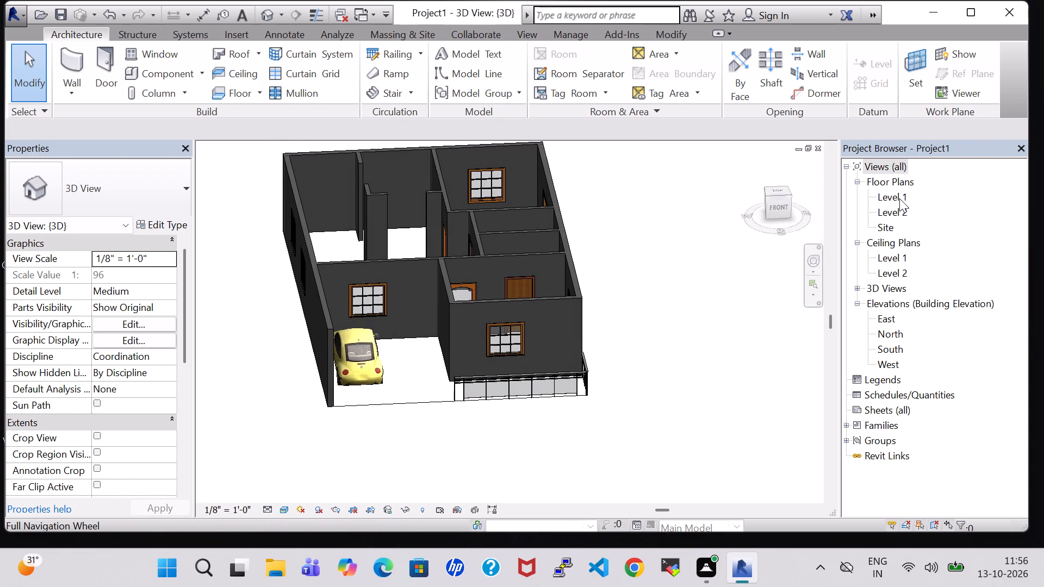
double_click(899, 198)
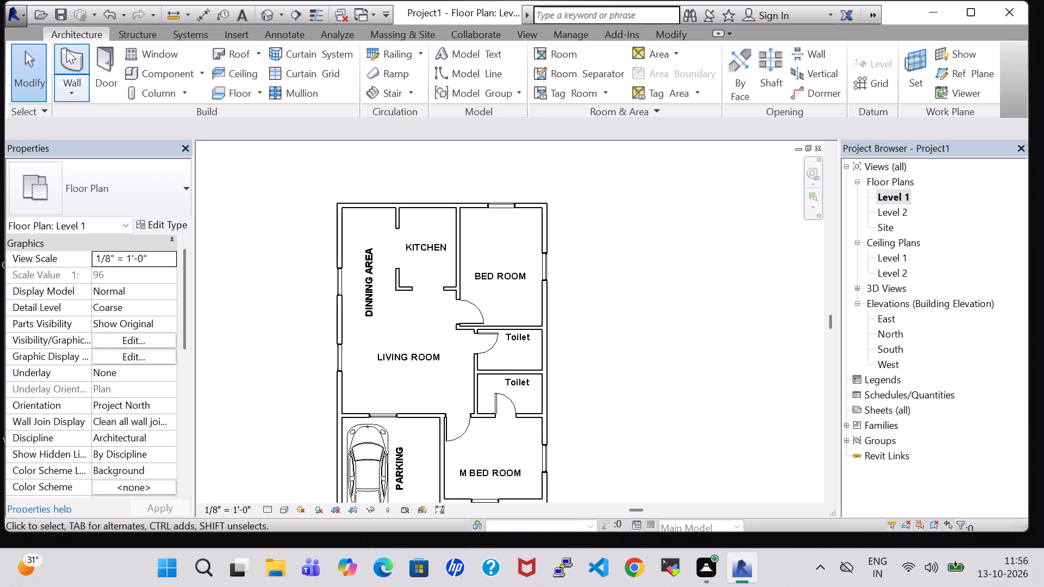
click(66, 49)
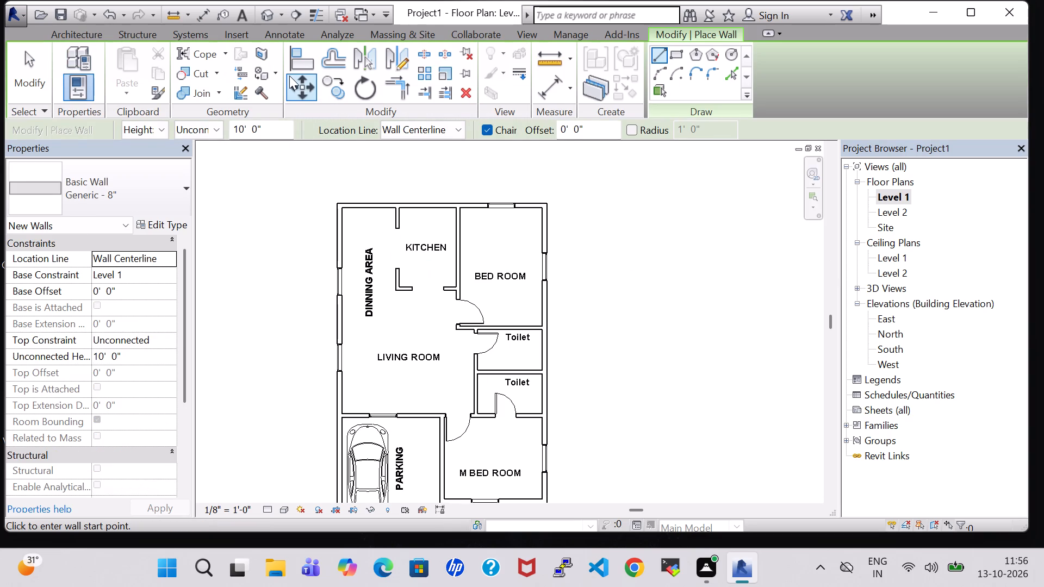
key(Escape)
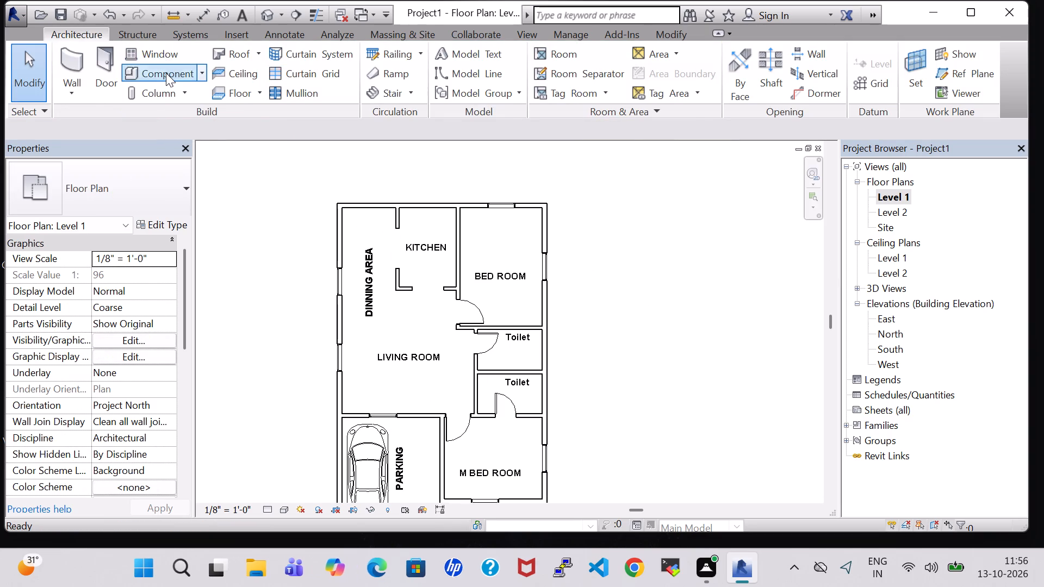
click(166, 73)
Load the Door-Exterior-Double-Full Glass-Wood_Clad family, type 60" x 80", from the US Imperial library's Doors > Residential folder for placement.
click(79, 34)
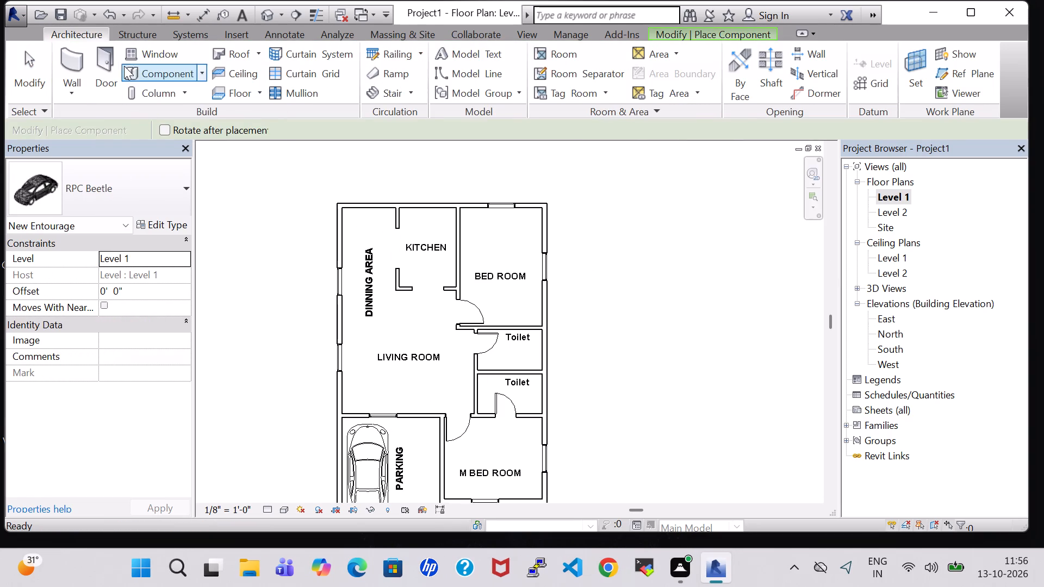
click(111, 63)
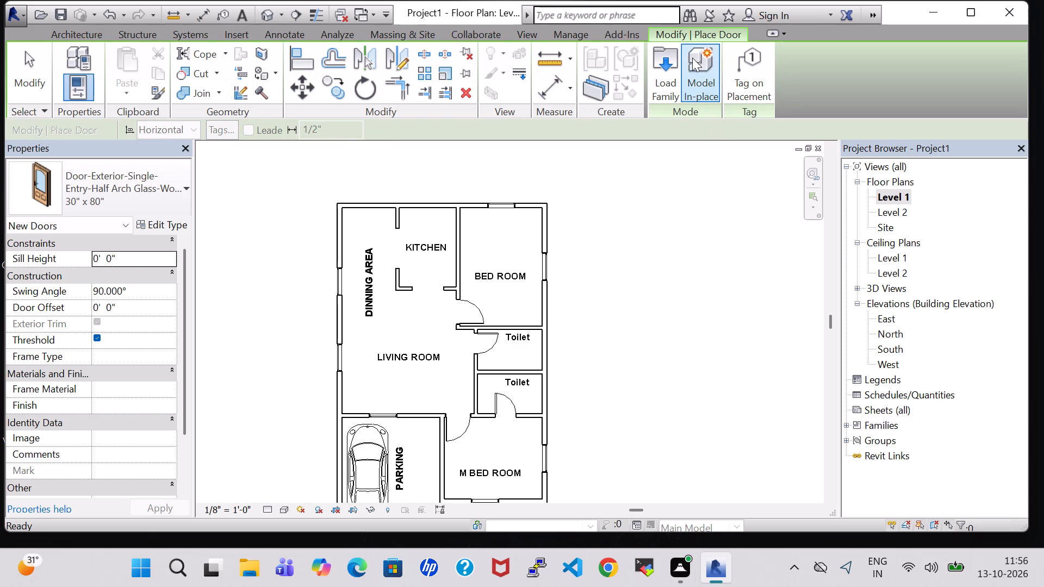
click(673, 59)
scroll(636, 257, down, 1)
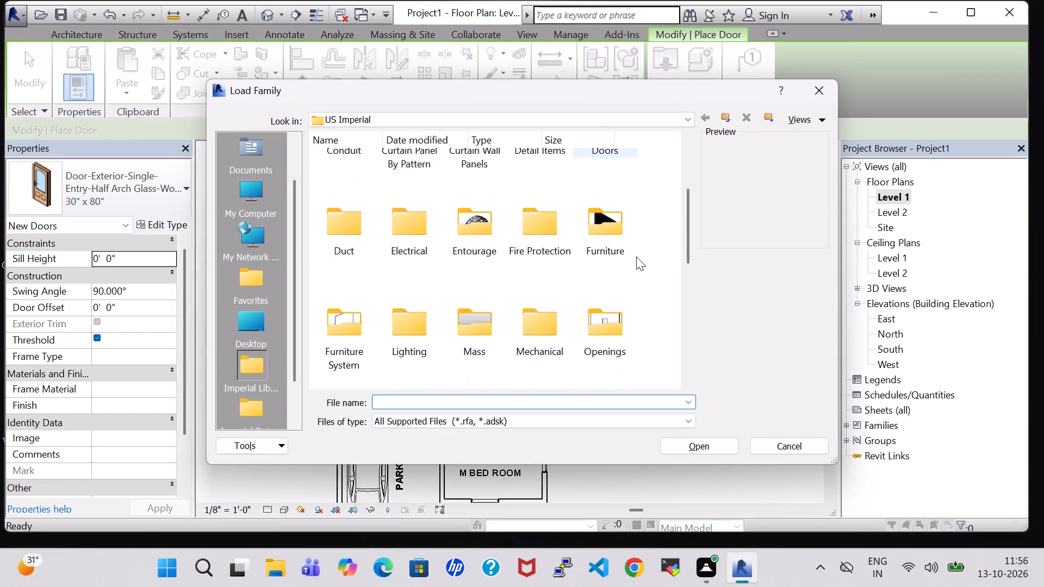
scroll(582, 204, up, 1)
click(594, 246)
double_click(595, 263)
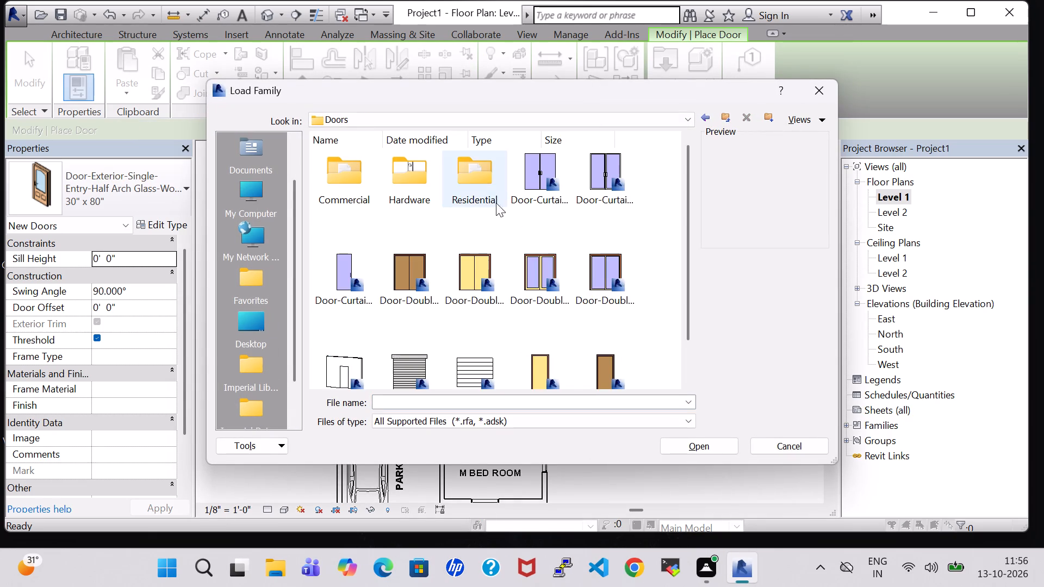
double_click(490, 183)
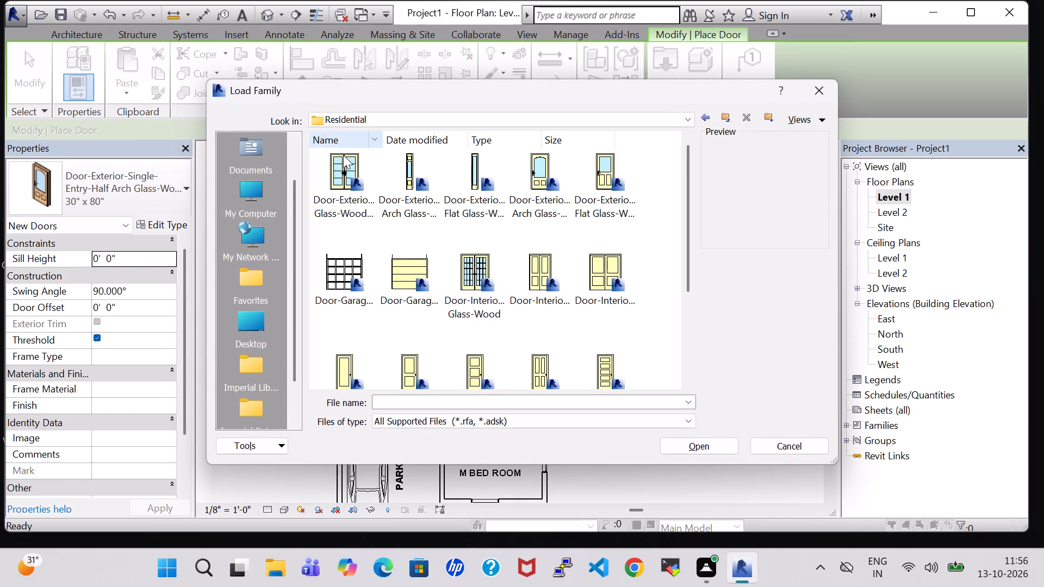
click(343, 155)
click(726, 446)
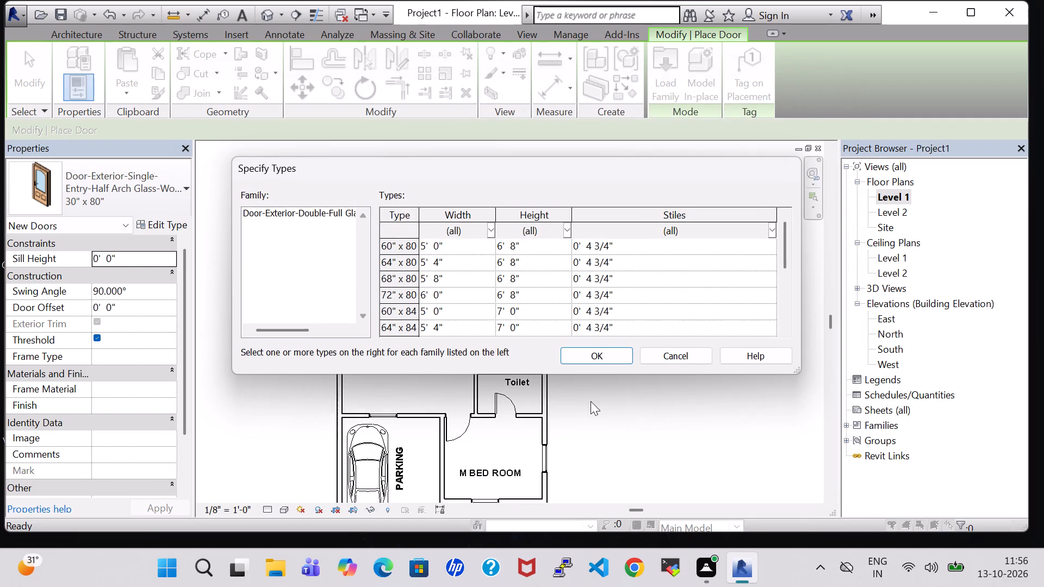
click(596, 251)
click(587, 346)
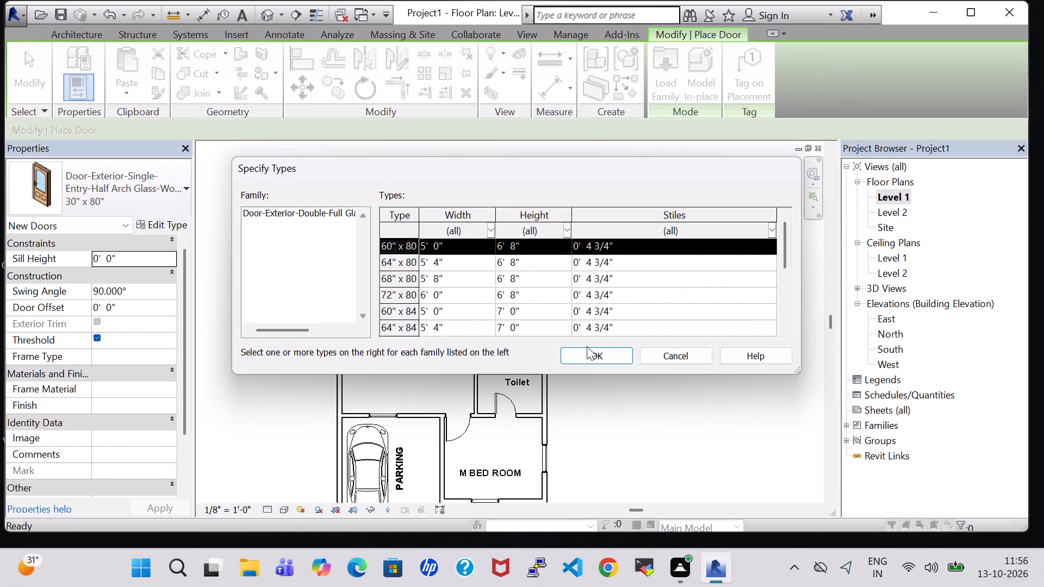
click(587, 354)
Place the 60" x 80" double glass door in the wall between LIVING ROOM and PARKING, about 3' - 5" from PARKING's east wall.
scroll(402, 433, up, 2)
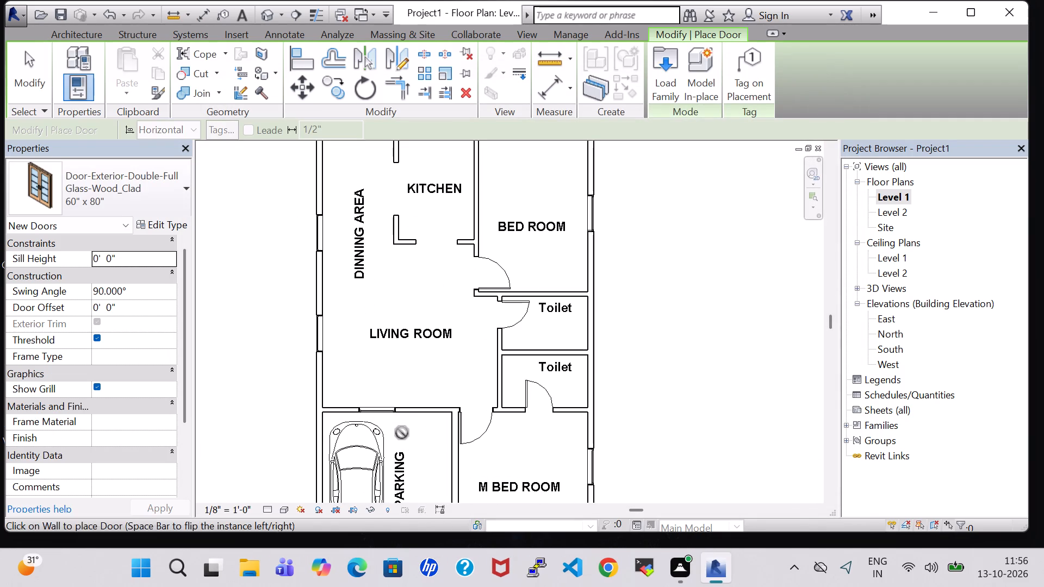
click(424, 409)
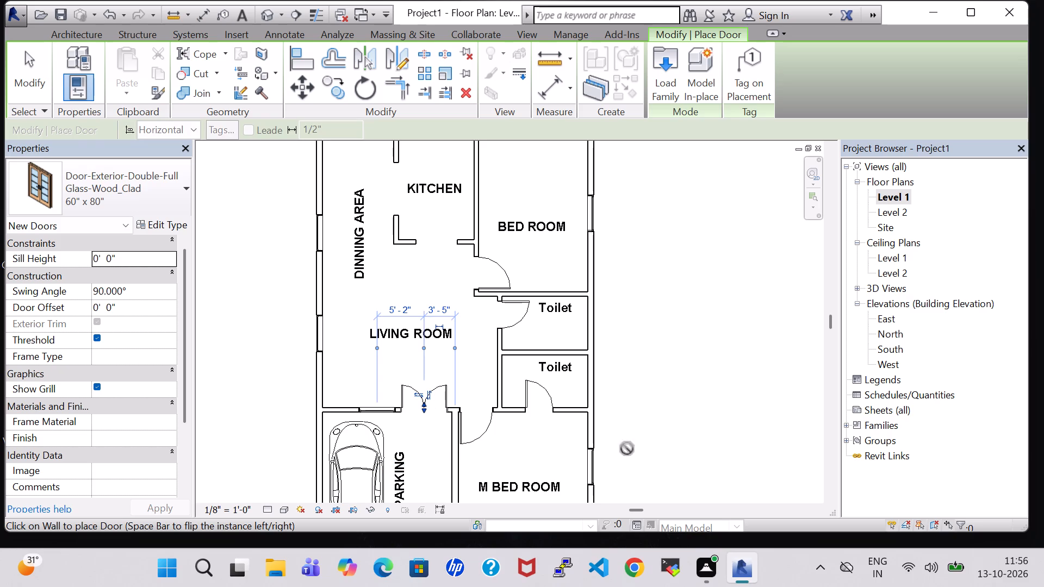
key(Escape)
key(Escape)
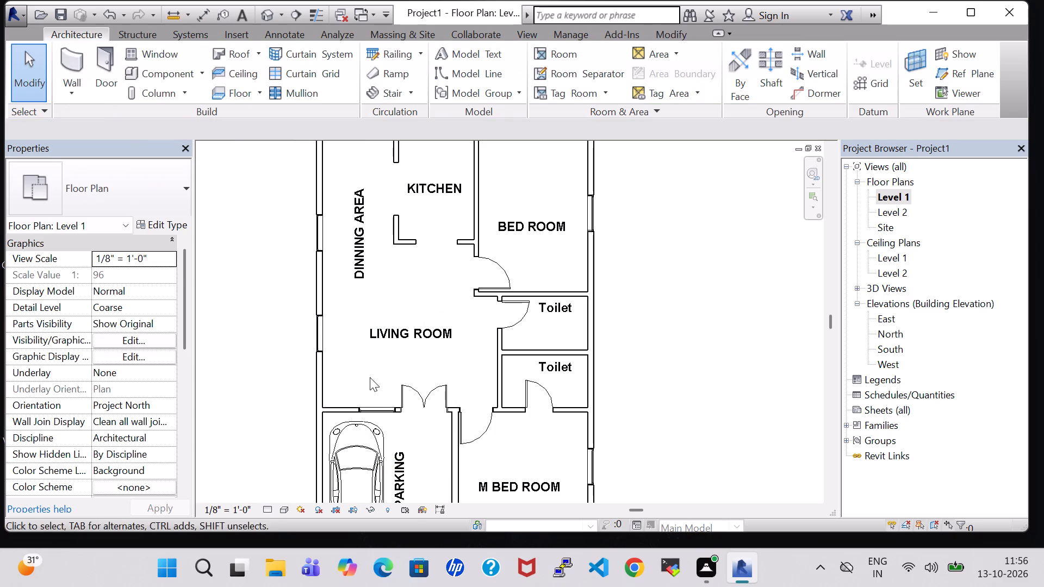
Nudge the casement window between LIVING ROOM and PARKING westward, away from the double door, to about 4' - 0" from the west wall.
click(377, 405)
key(Left)
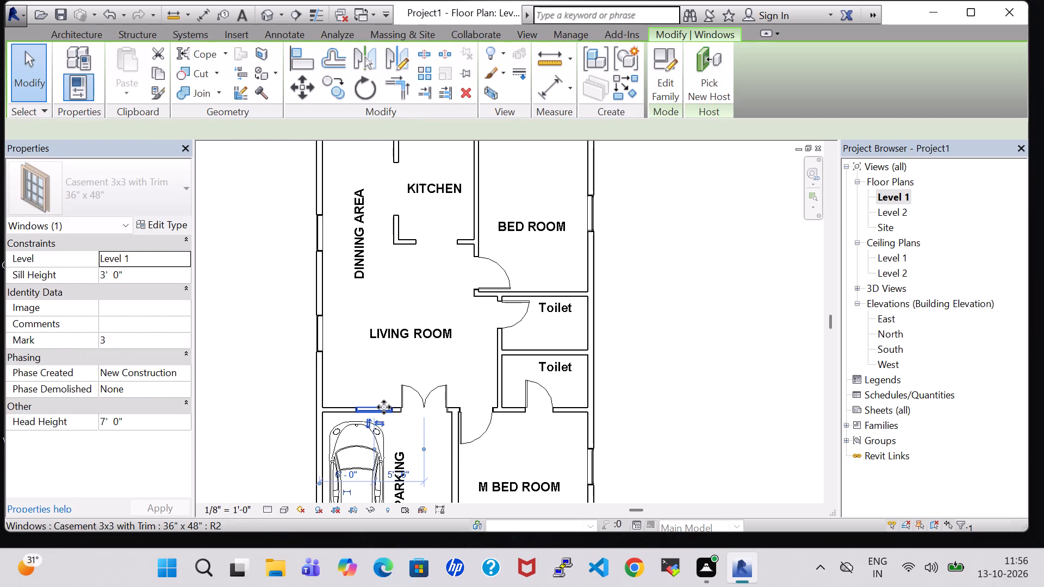
key(Left)
key(Left)
key(Left)
key(Left)
key(Left)
key(Left)
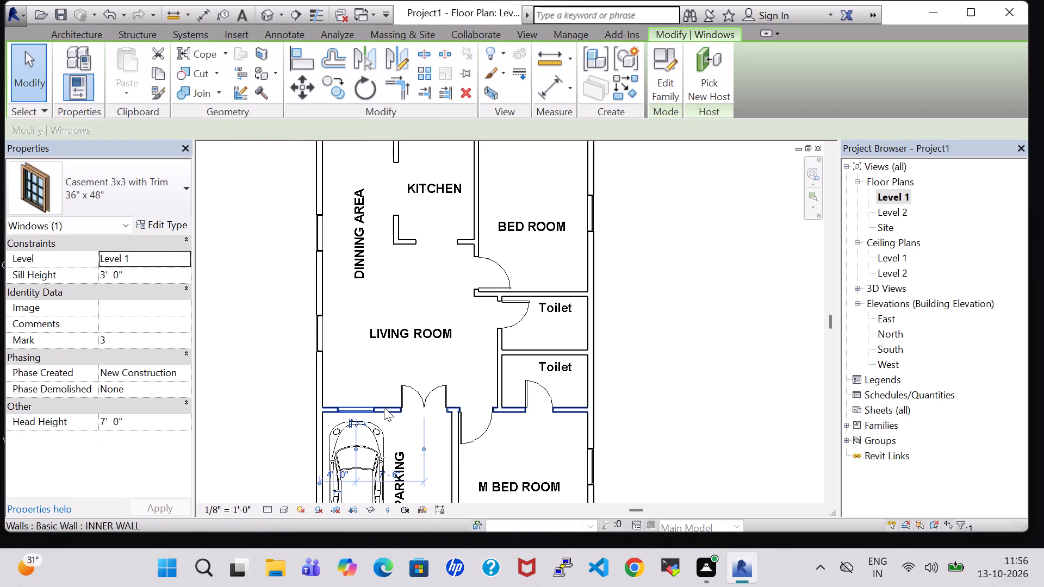
click(704, 385)
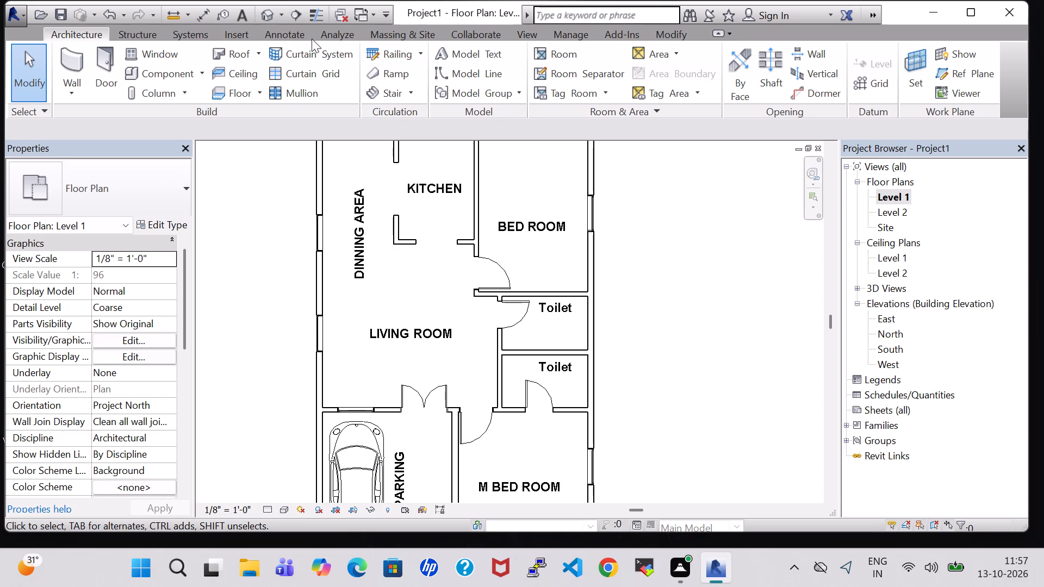
Check the house with its new double door in the 3D view, ending with the whole Level 1 floor plan in view.
click(268, 20)
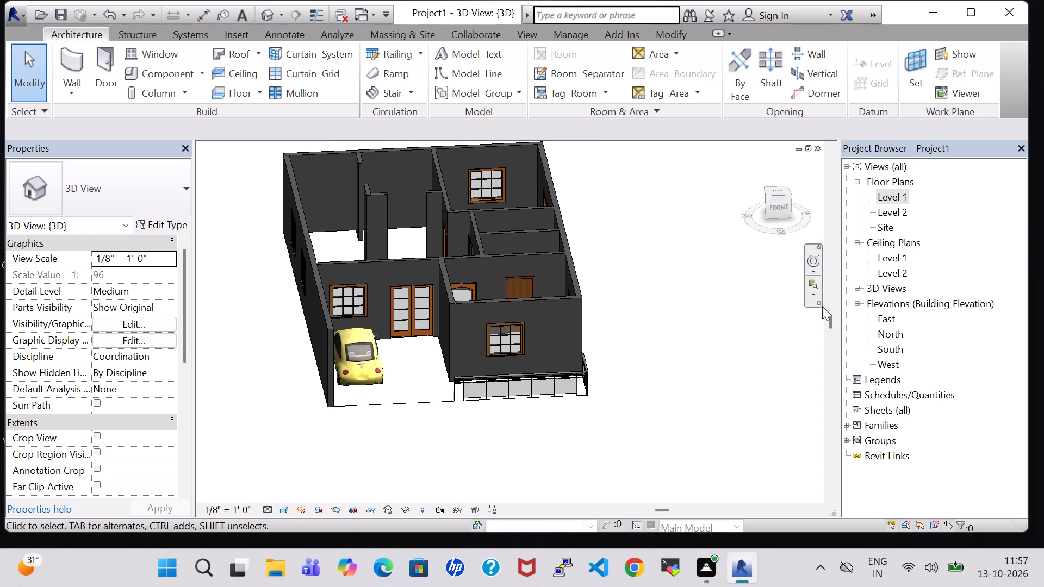
double_click(902, 192)
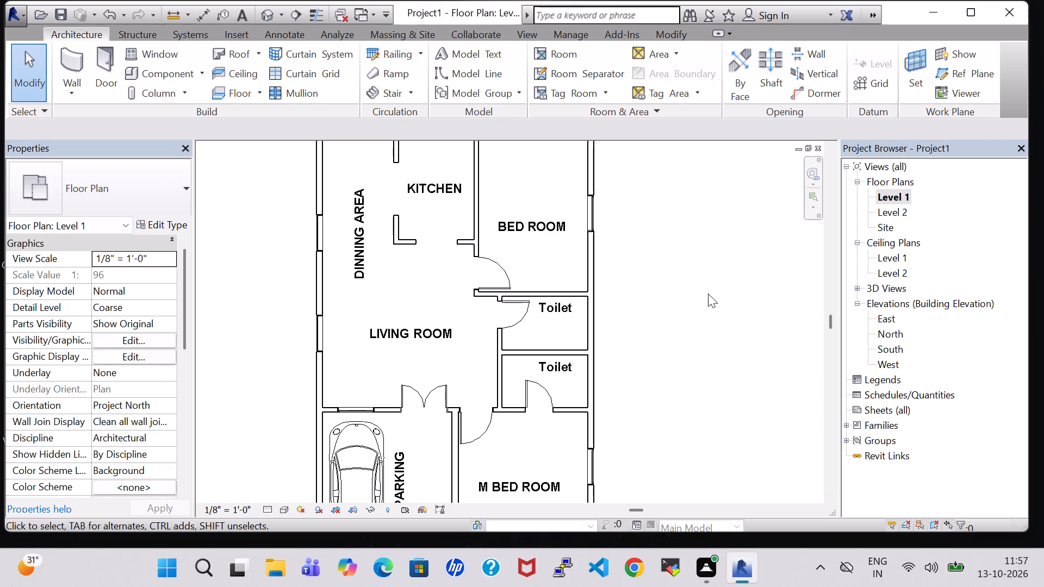
scroll(715, 308, down, 1)
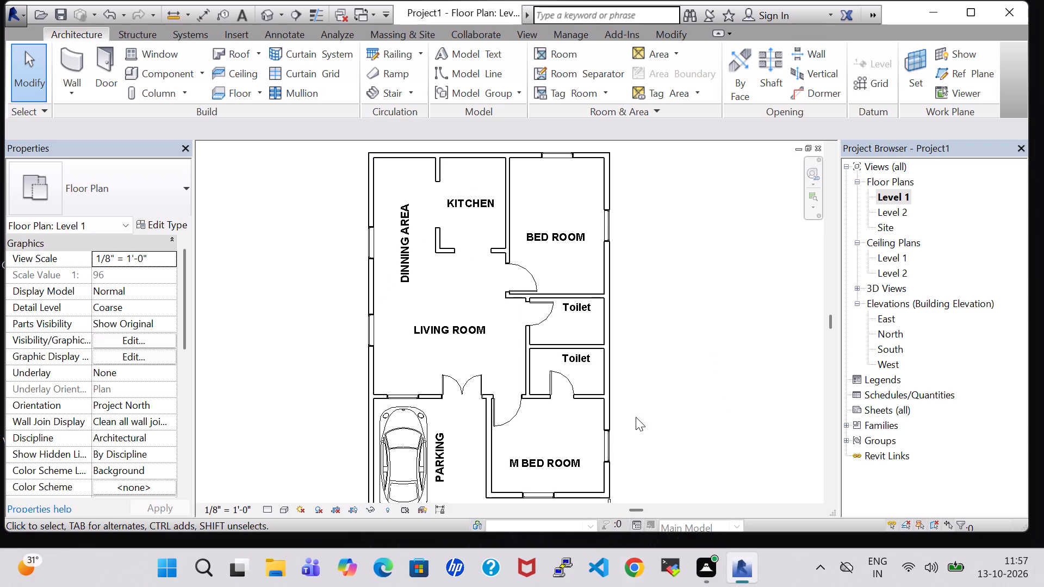
scroll(642, 288, down, 1)
middle_drag(642, 288, 633, 277)
scroll(633, 277, down, 1)
middle_drag(651, 277, 629, 270)
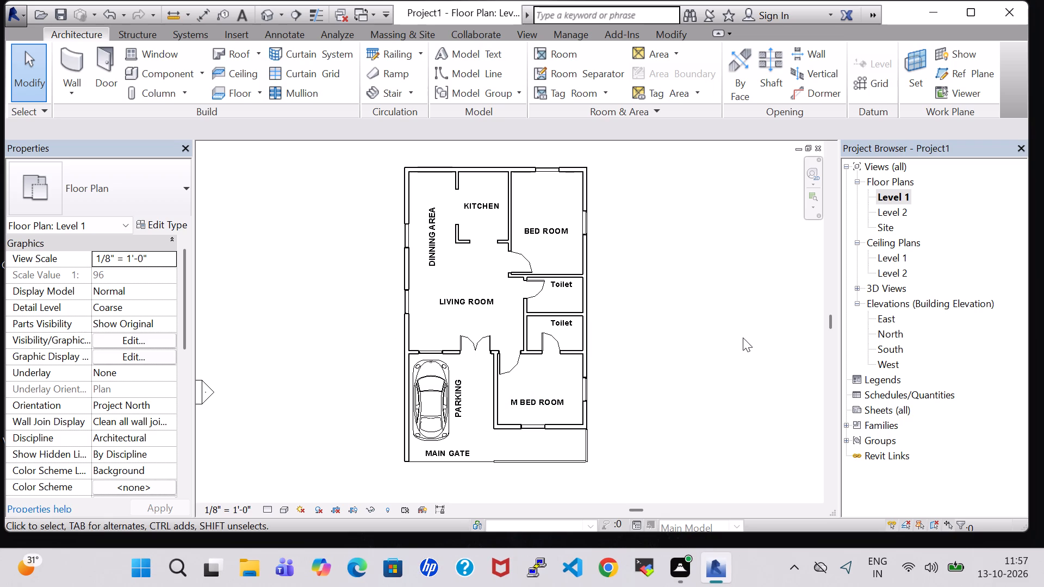
Start loading another door family and look through the US Imperial library's Doors folder for a main gate, previewing Door-Opening.
click(156, 79)
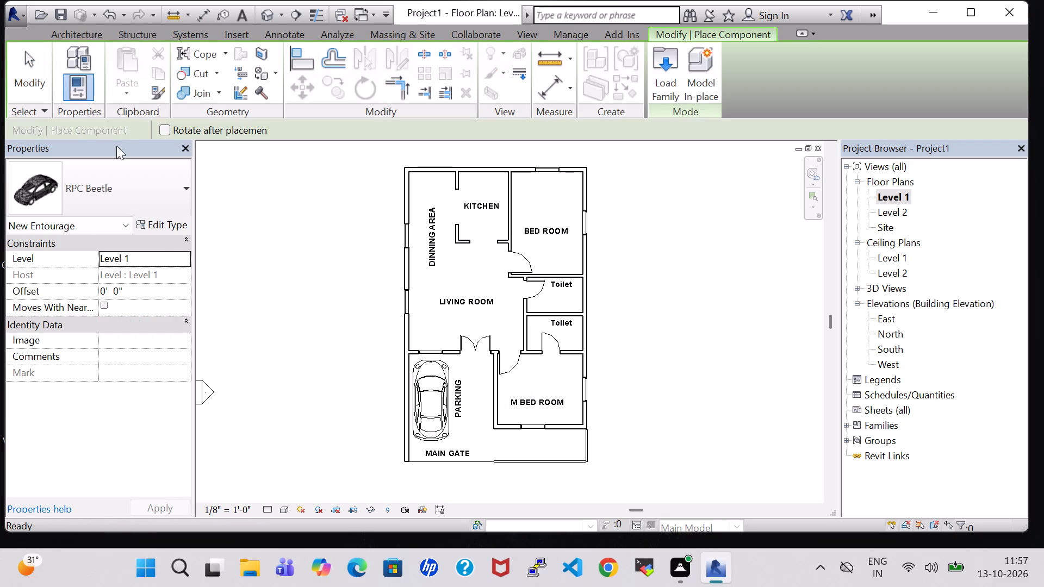
click(93, 30)
click(110, 68)
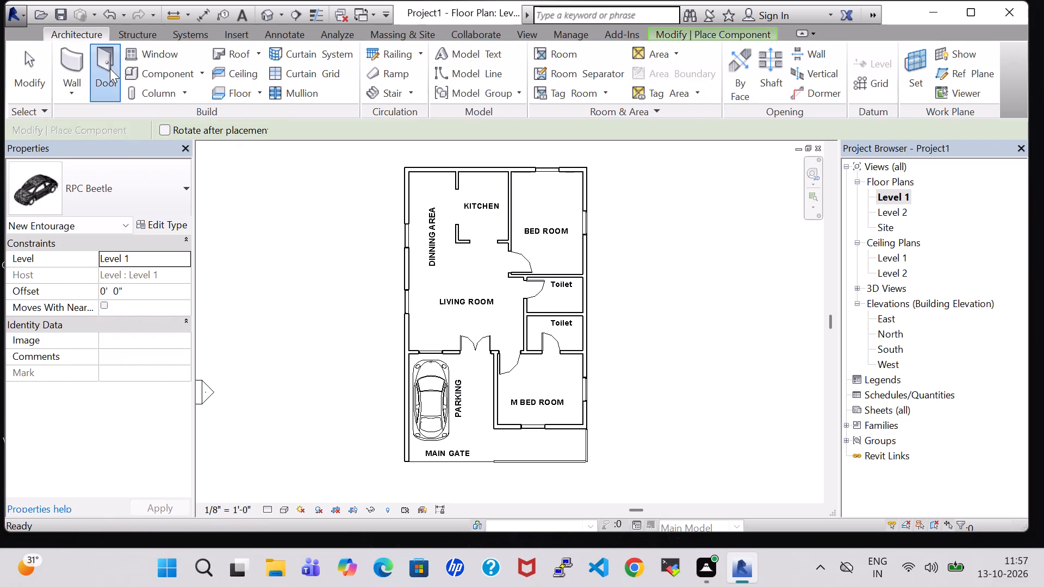
click(668, 82)
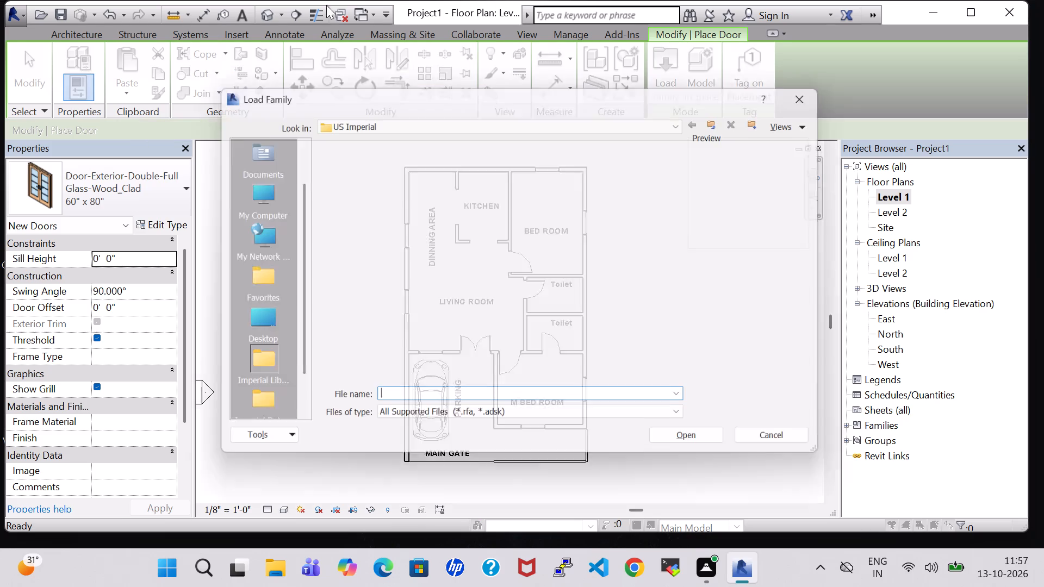
double_click(597, 259)
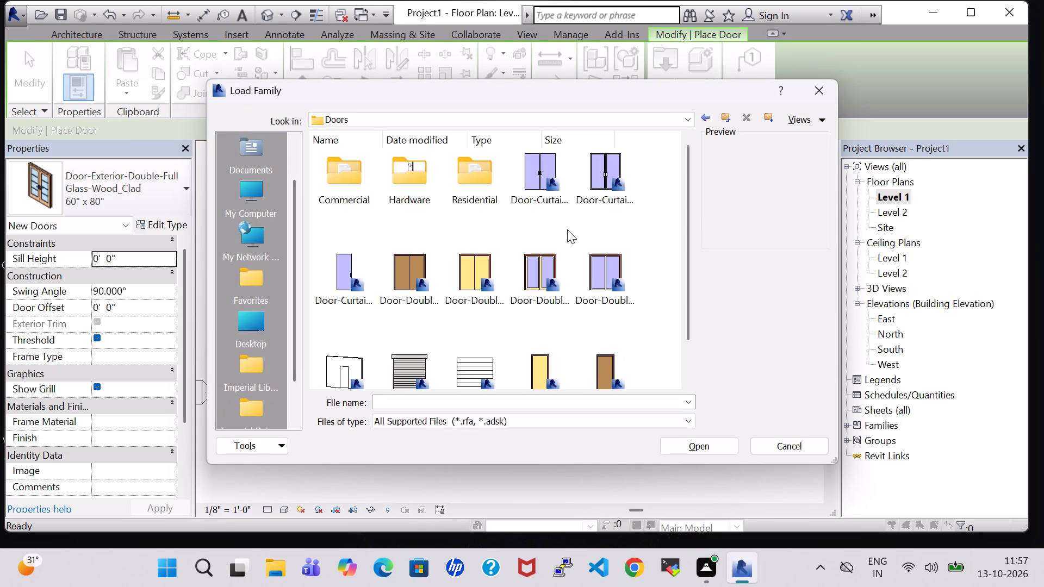
scroll(565, 229, down, 4)
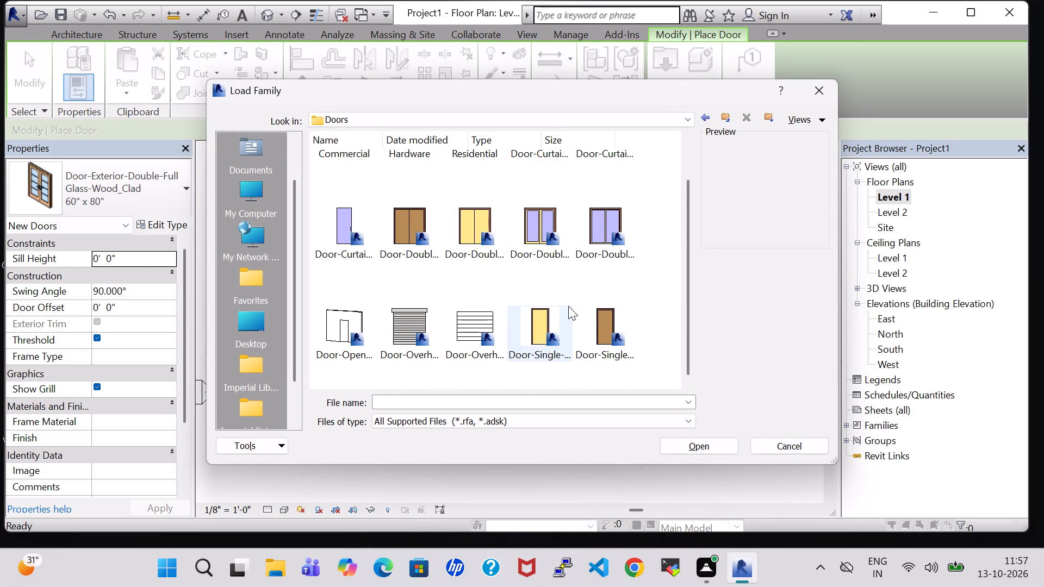
click(346, 307)
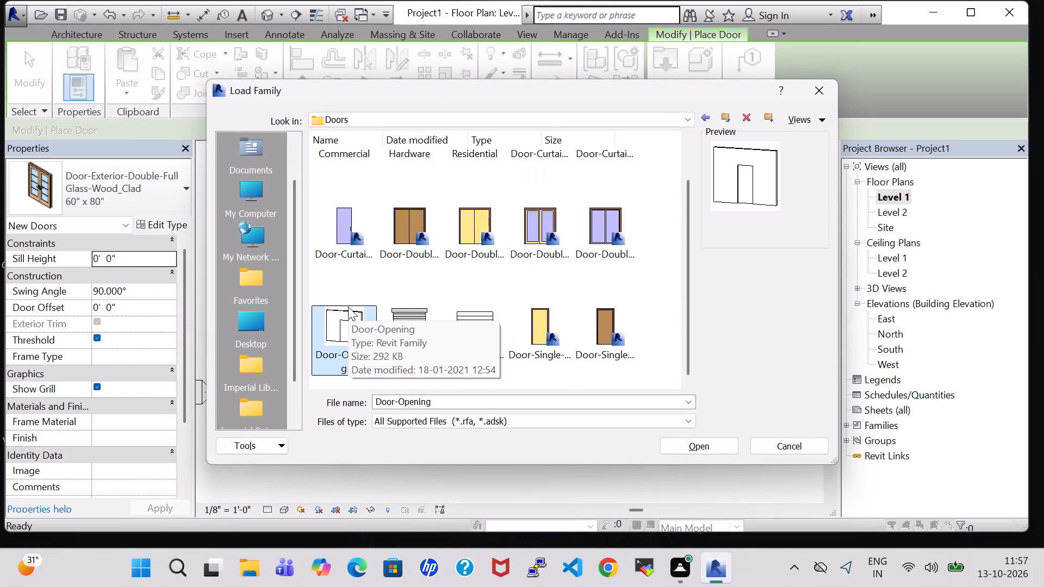
click(559, 287)
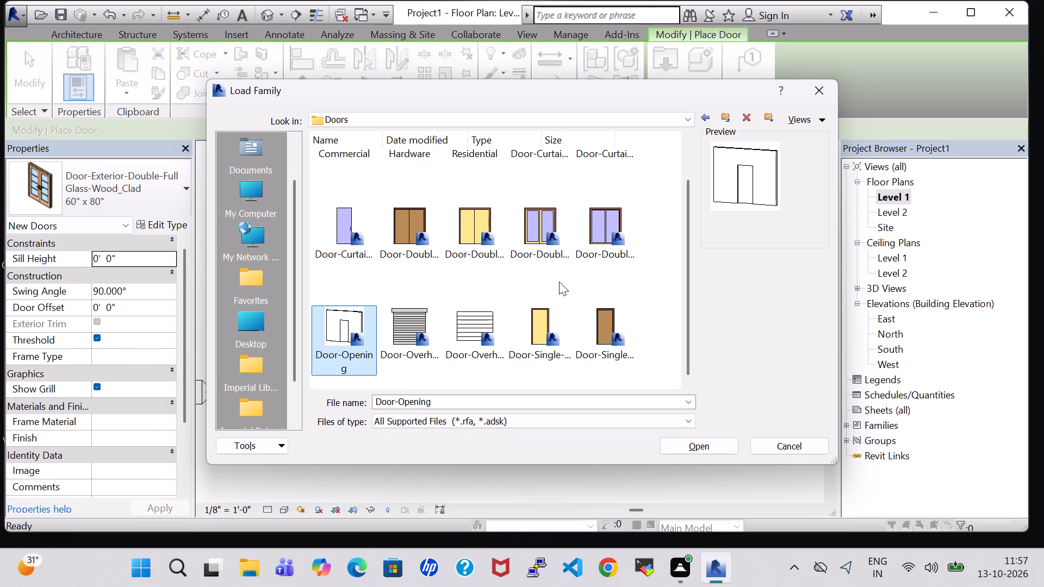
scroll(559, 282, up, 3)
Load the Door-Exterior-Double-Two_Lite family, type 72" x 80", from the Doors > Commercial folder.
double_click(340, 179)
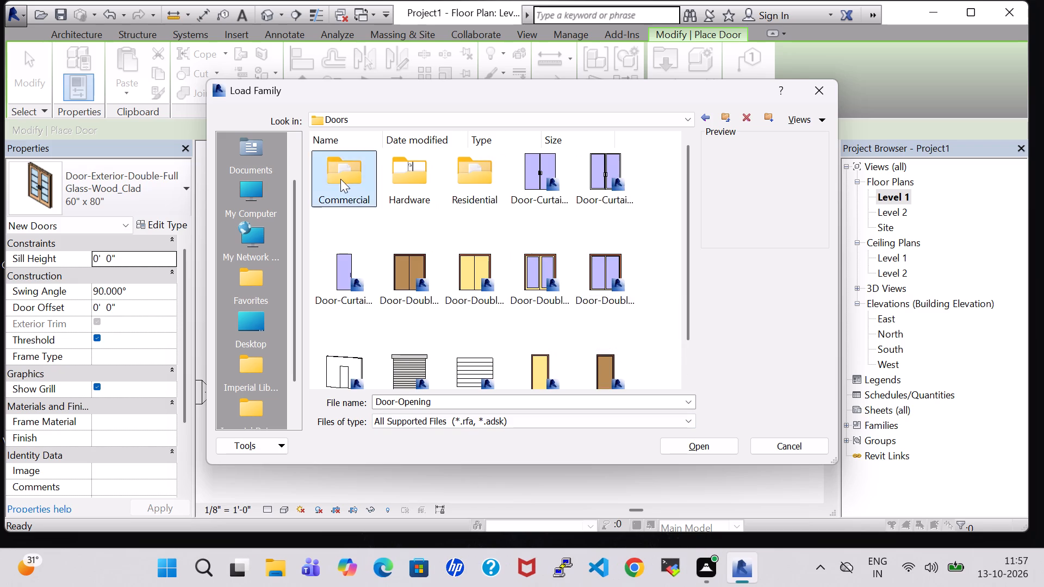
scroll(417, 248, down, 3)
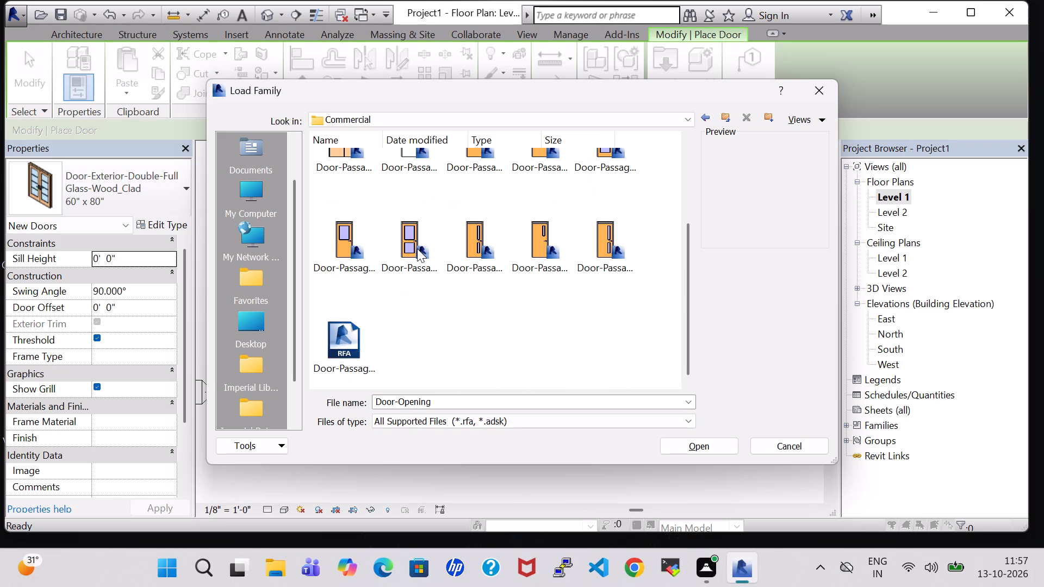
scroll(488, 365, up, 3)
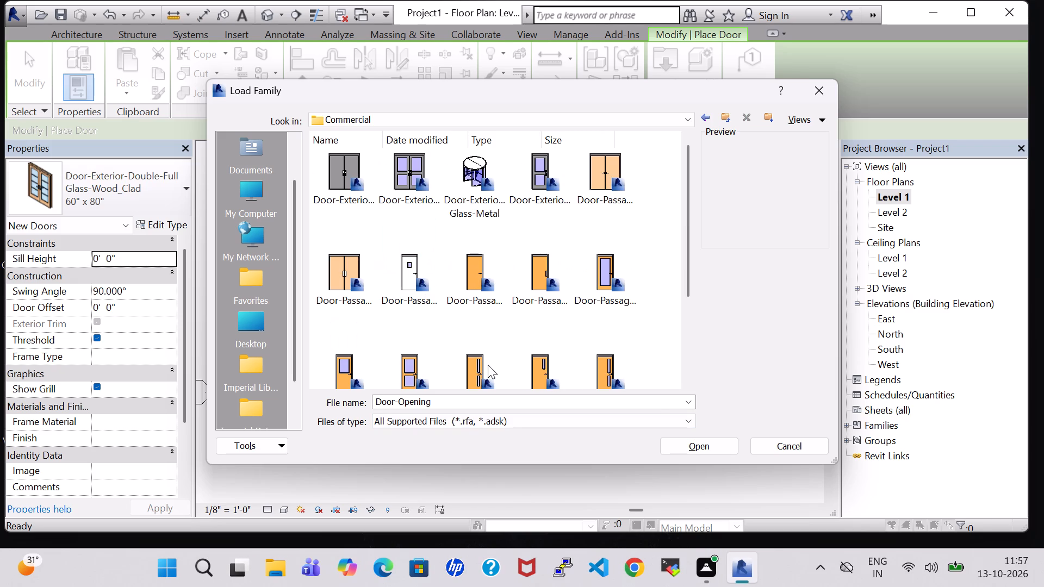
click(597, 168)
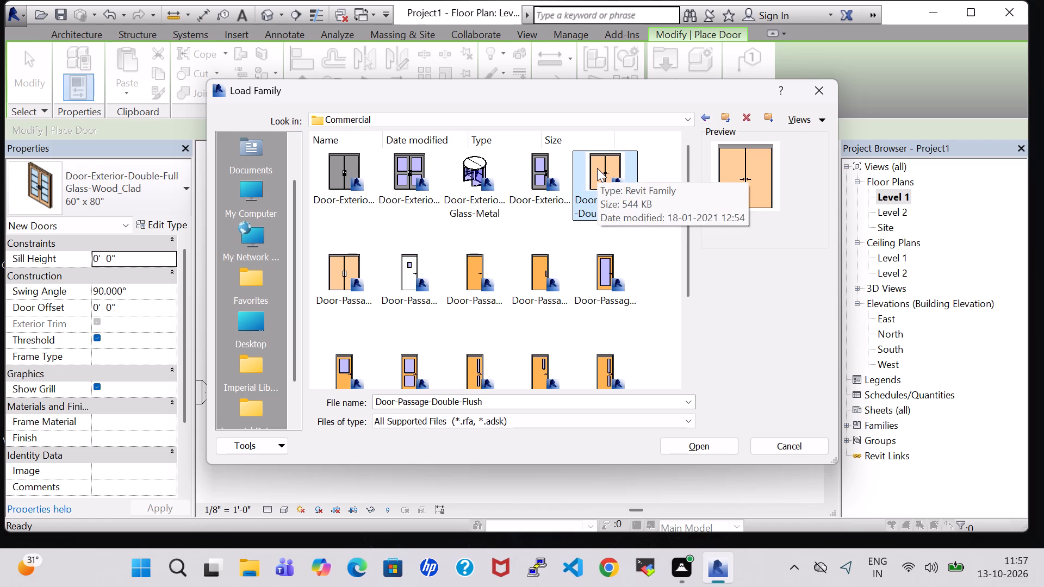
click(320, 291)
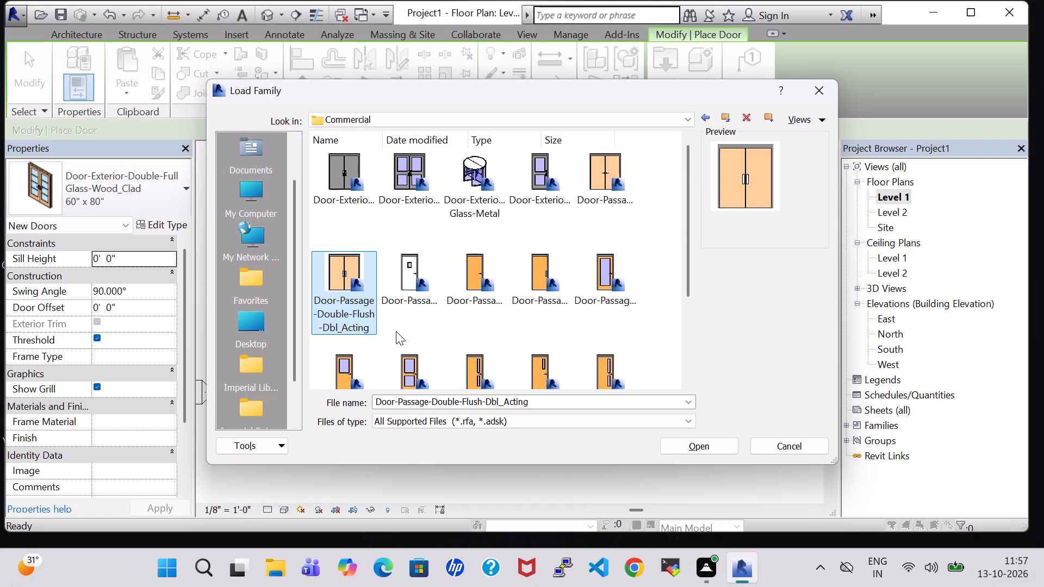
scroll(602, 244, up, 2)
click(418, 178)
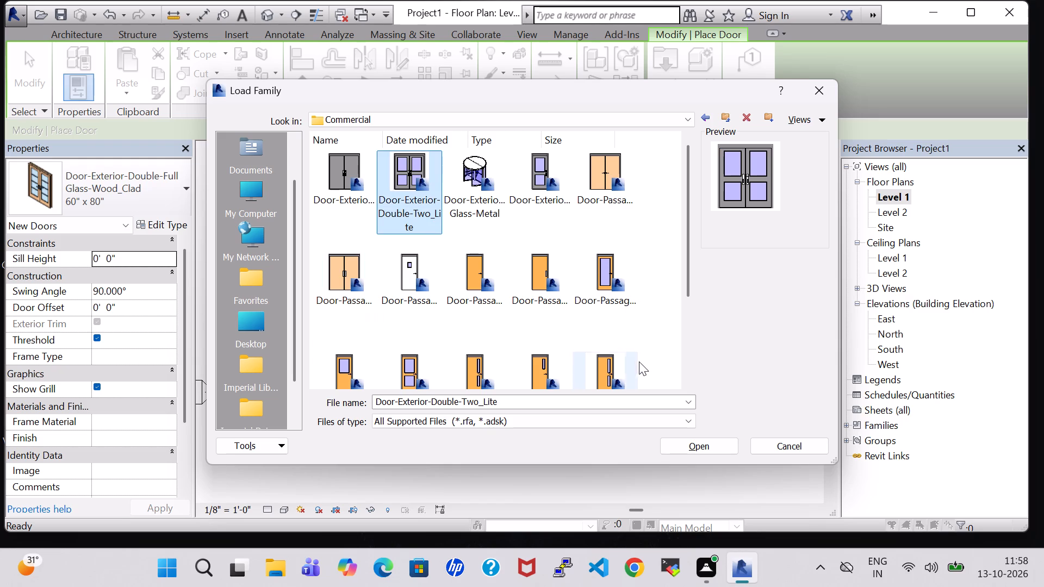
click(691, 440)
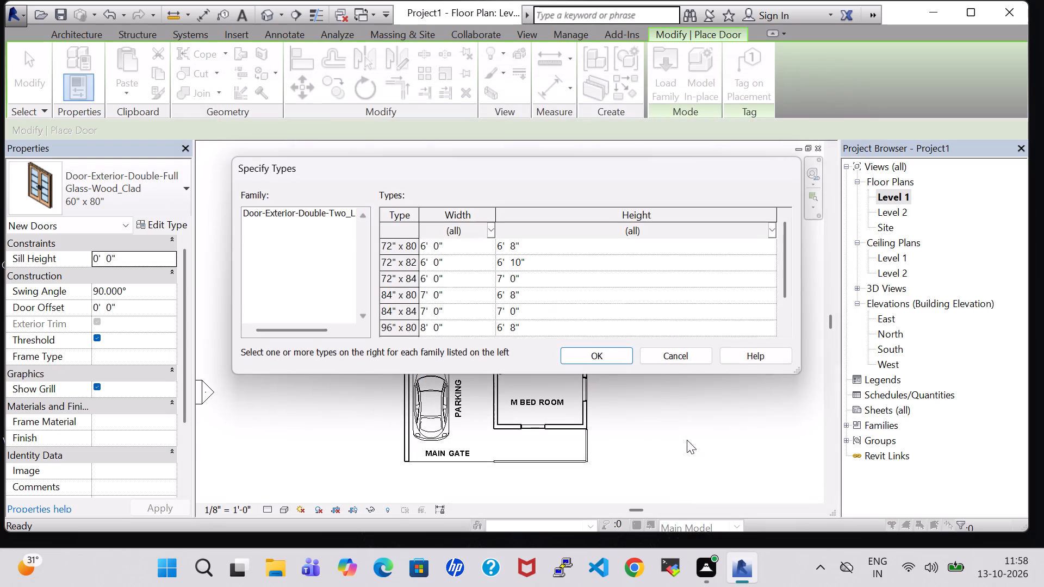
click(523, 245)
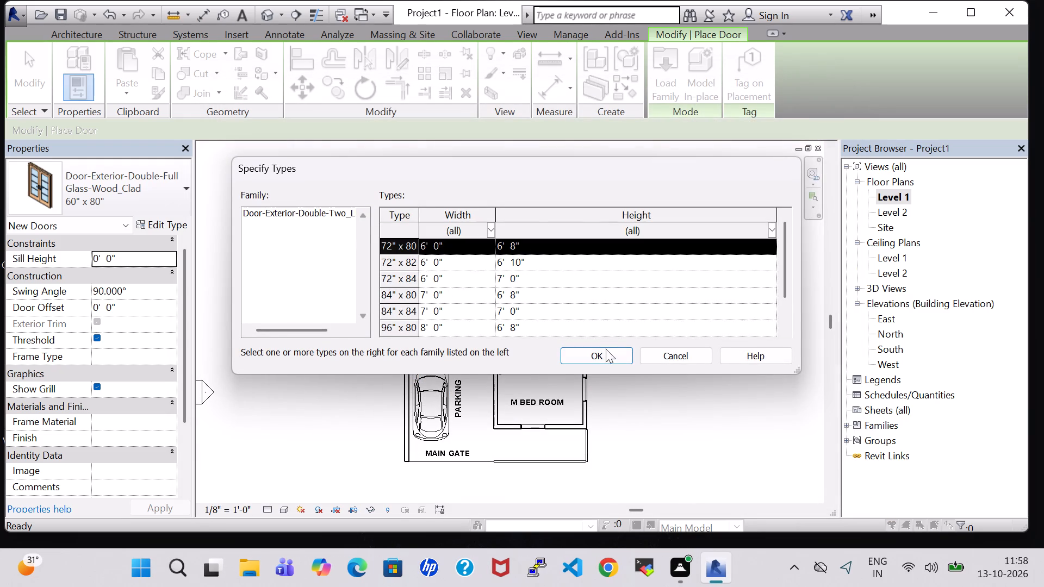
click(606, 352)
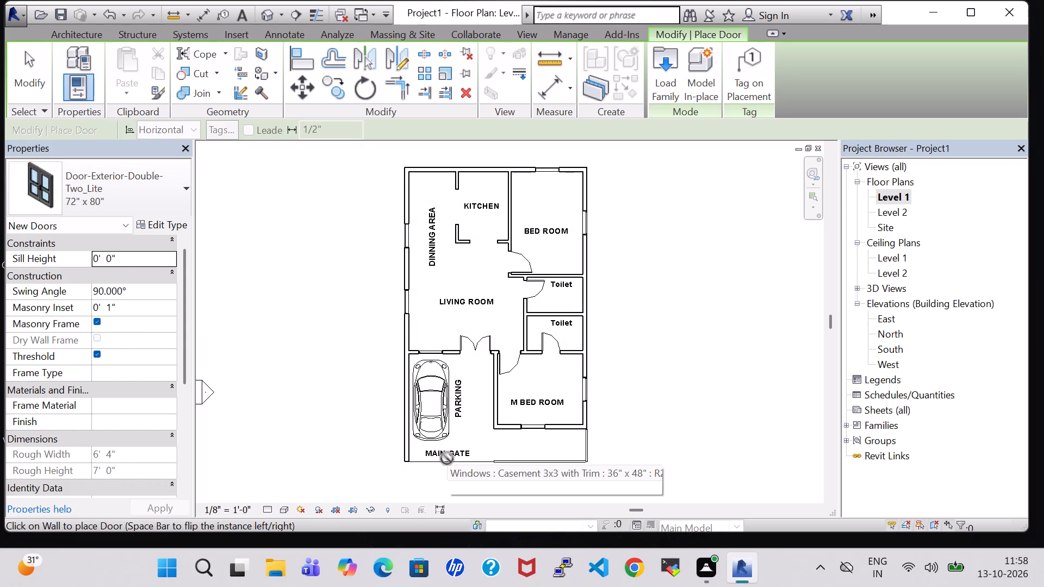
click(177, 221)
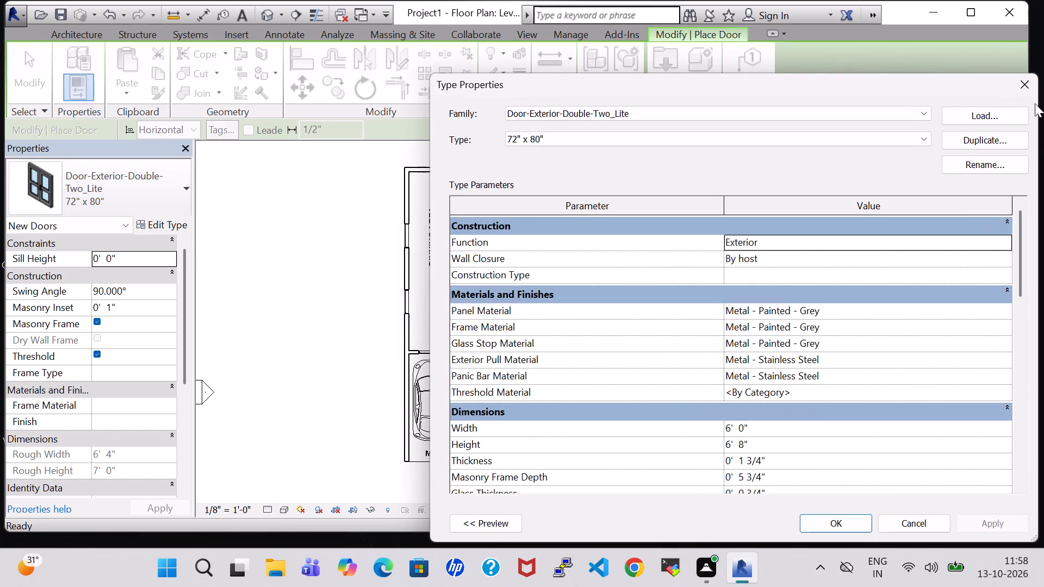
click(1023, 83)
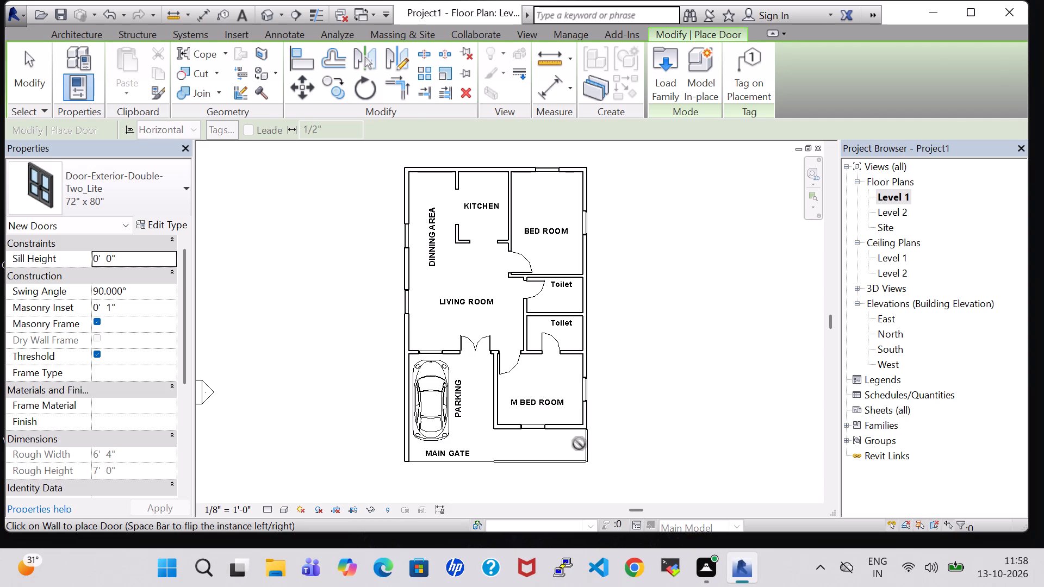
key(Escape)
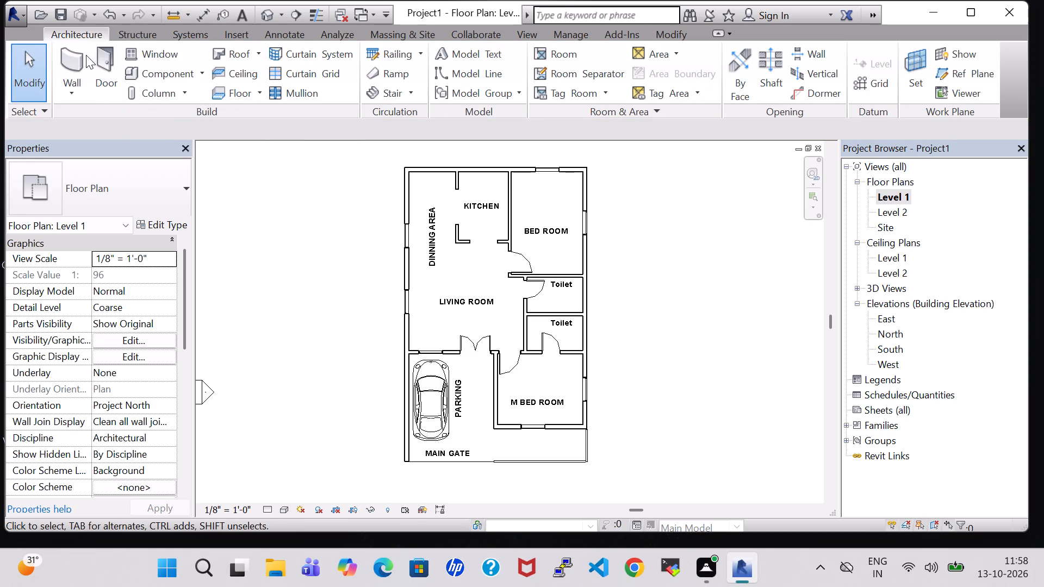
Draw a Generic - 8" wall about 14' - 7" long across PARKING's south side at MAIN GATE, from the west wall's end to the railing.
click(74, 50)
scroll(437, 541, up, 3)
scroll(422, 478, up, 2)
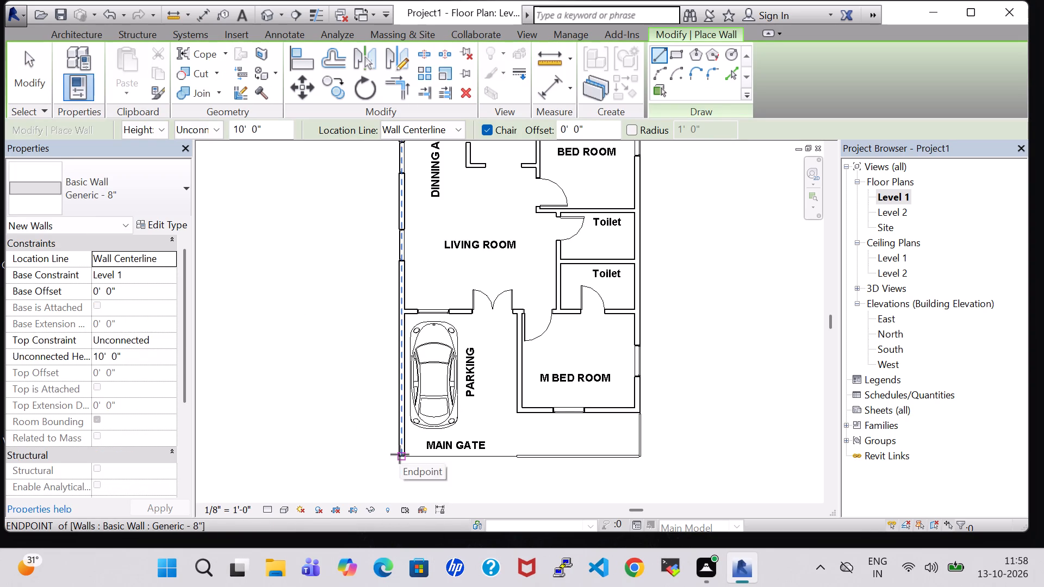
click(400, 454)
click(514, 463)
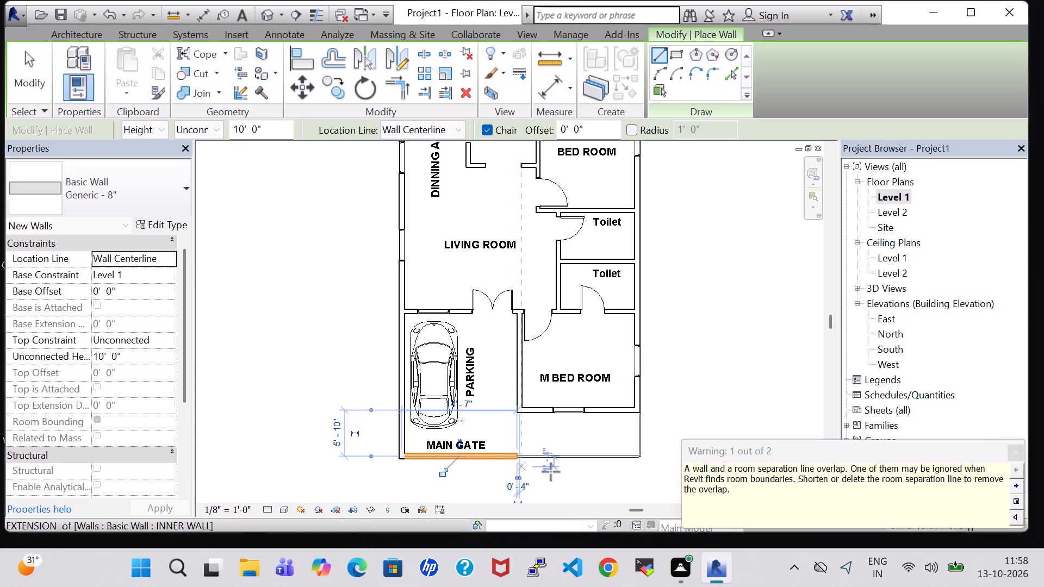
click(1015, 447)
key(Escape)
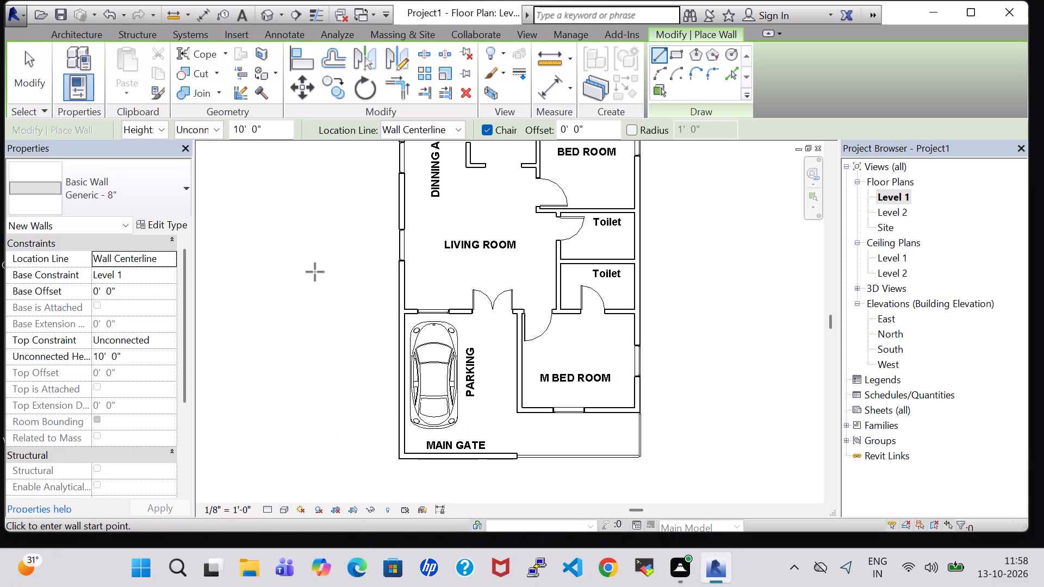
Place the 72" x 80" Two_Lite double door in the MAIN GATE wall, opening inward, centred about 5' - 2" from its west end.
click(83, 36)
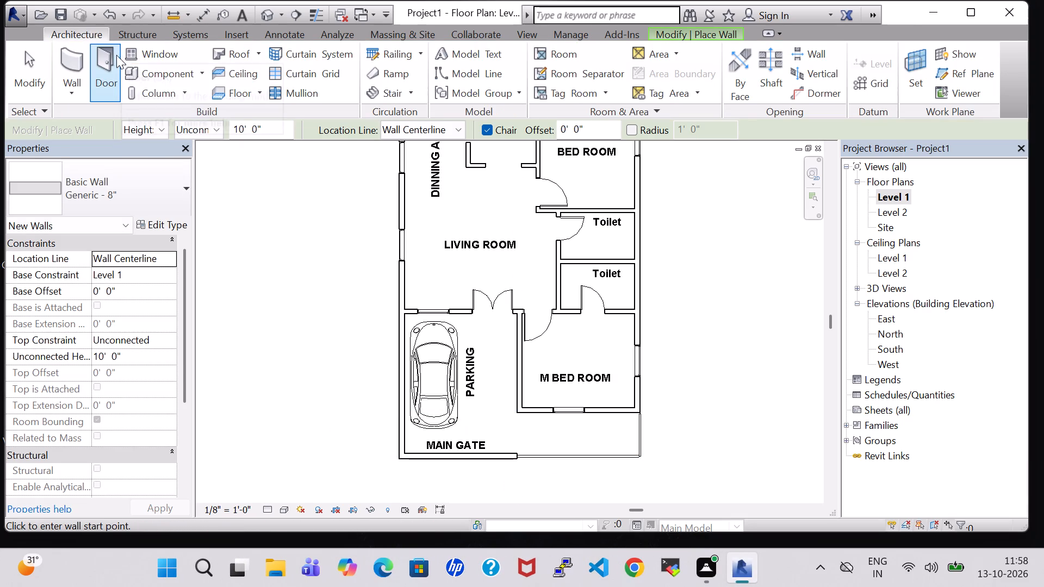
click(108, 55)
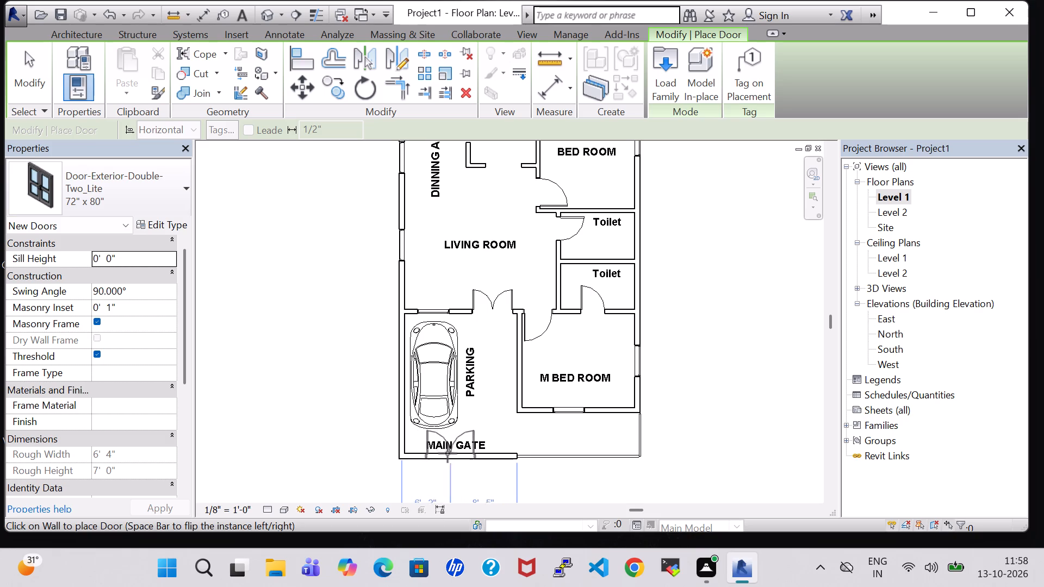
click(443, 453)
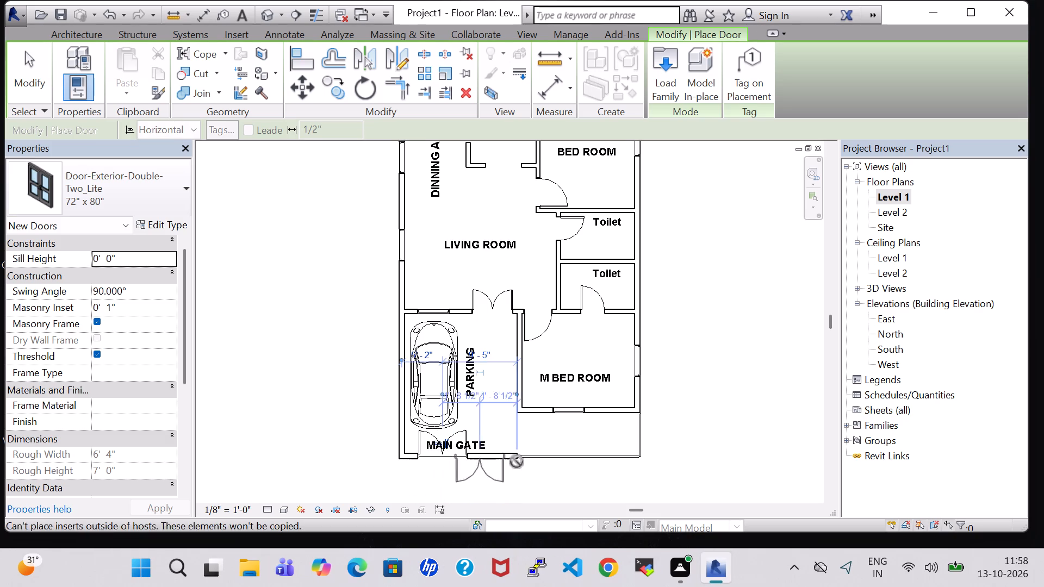
key(Escape)
key(Escape)
Set the MAIN GATE double door's type width to 8' 0" and apply it.
click(461, 432)
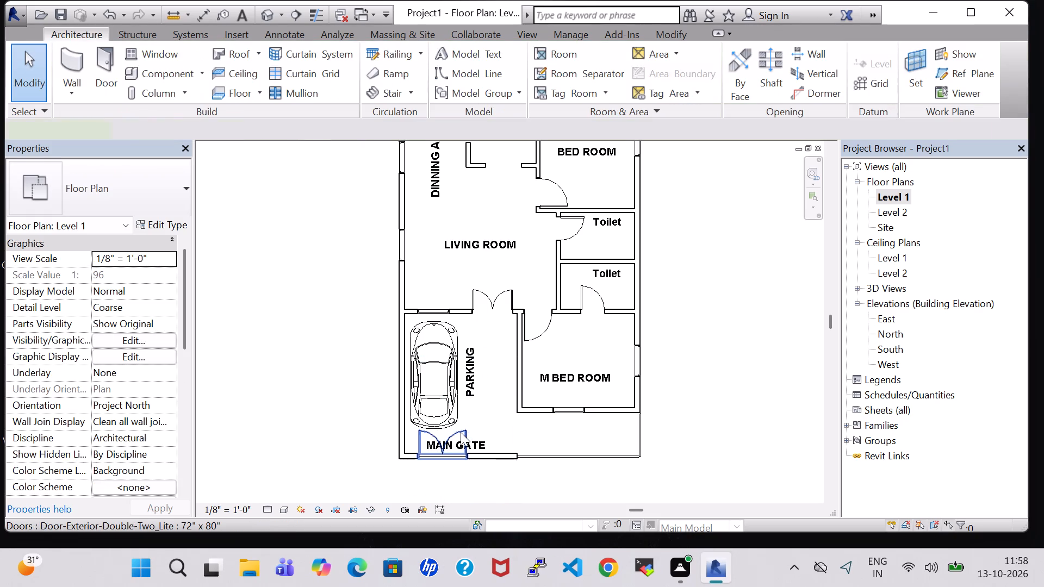
click(177, 222)
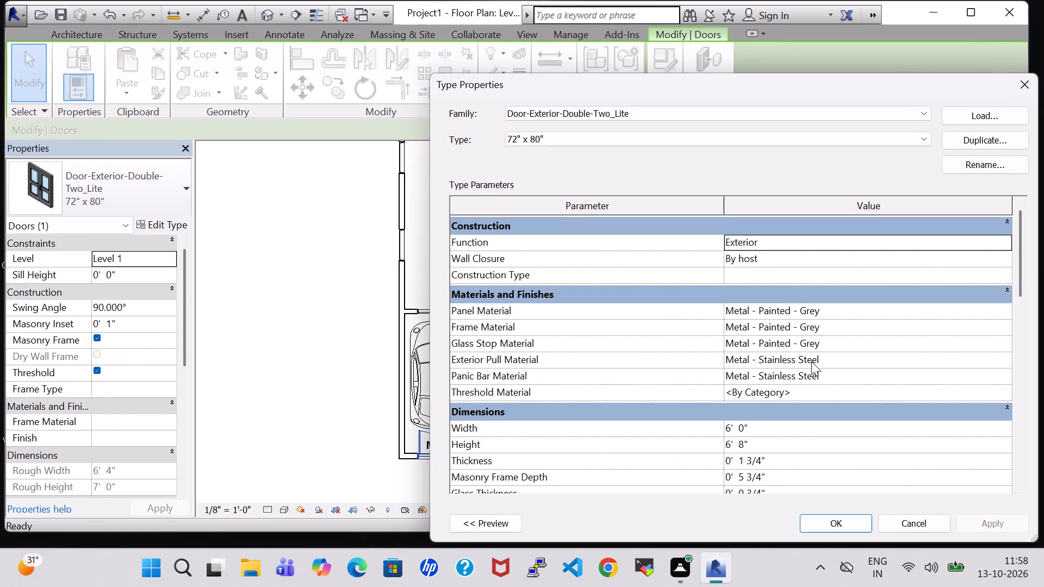
click(733, 427)
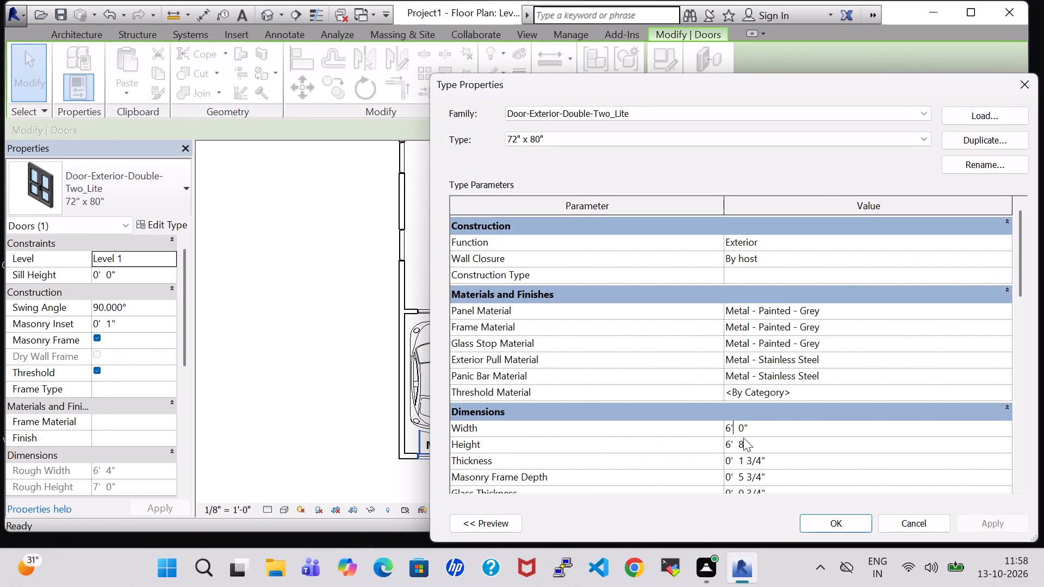
key(Left)
key(BackSpace)
key(8)
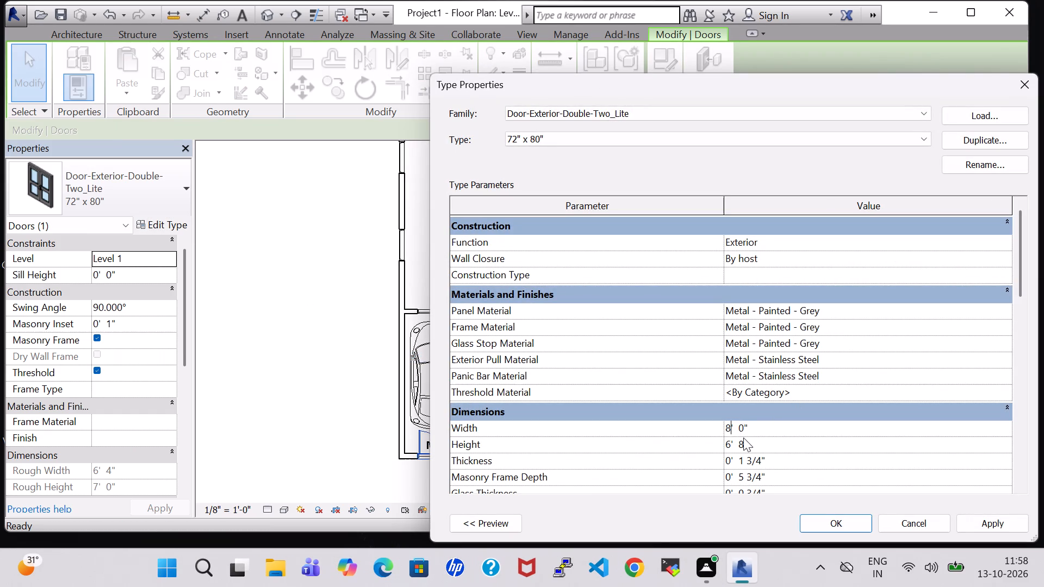
click(990, 526)
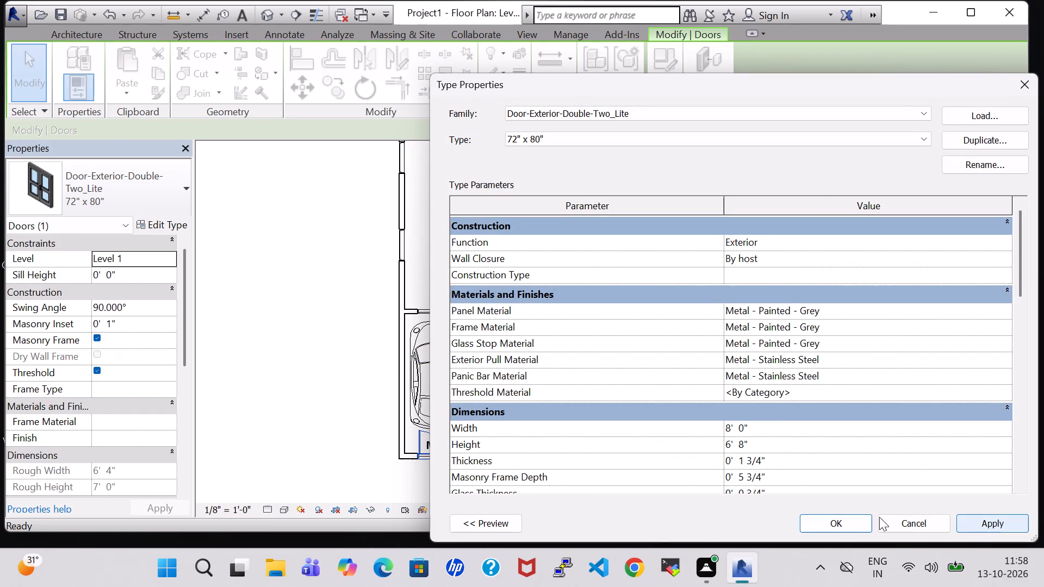
Accept the MAIN GATE double door's type properties and deselect the door.
click(840, 523)
click(332, 303)
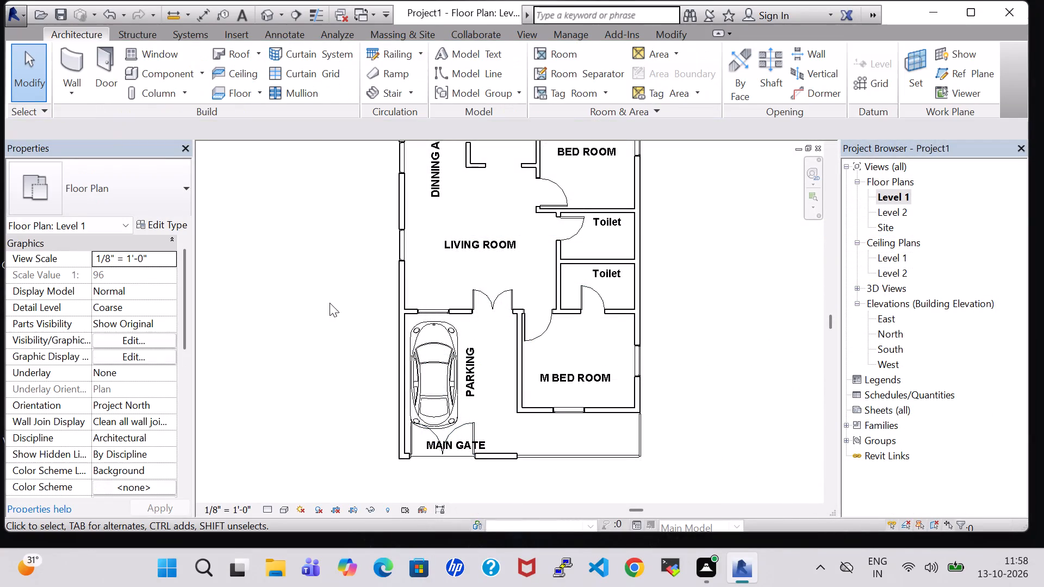
In the 3D view, set the MAIN GATE double door's type height to 8' 8" and apply it.
click(258, 18)
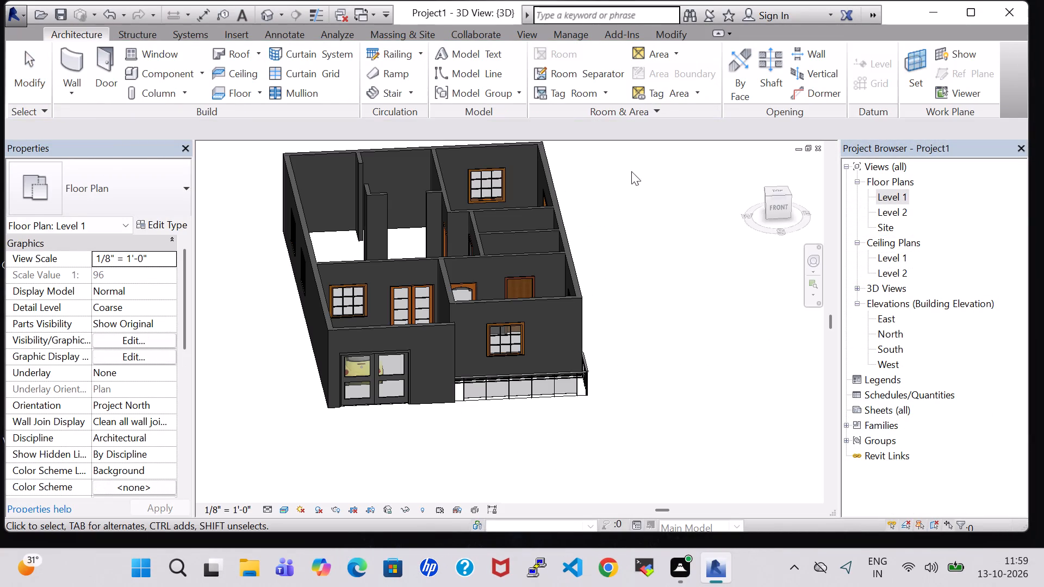
shift+middle_drag(669, 357, 657, 279)
shift+middle_click(657, 279)
shift+middle_drag(660, 304, 663, 332)
shift+middle_drag(664, 334, 664, 342)
shift+middle_drag(676, 360, 655, 346)
shift+middle_drag(656, 345, 657, 338)
shift+middle_click(661, 325)
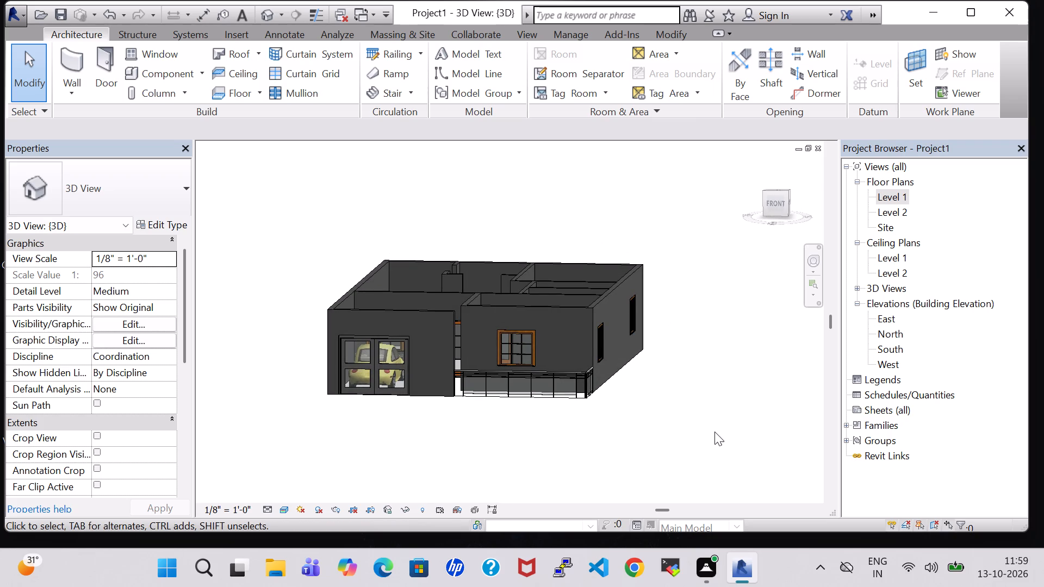
click(373, 351)
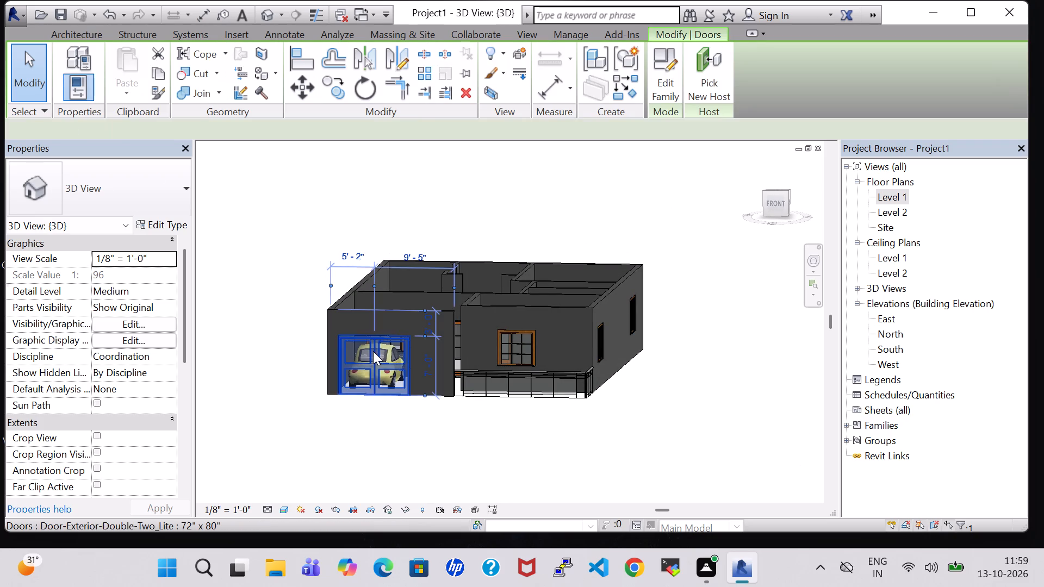
click(170, 226)
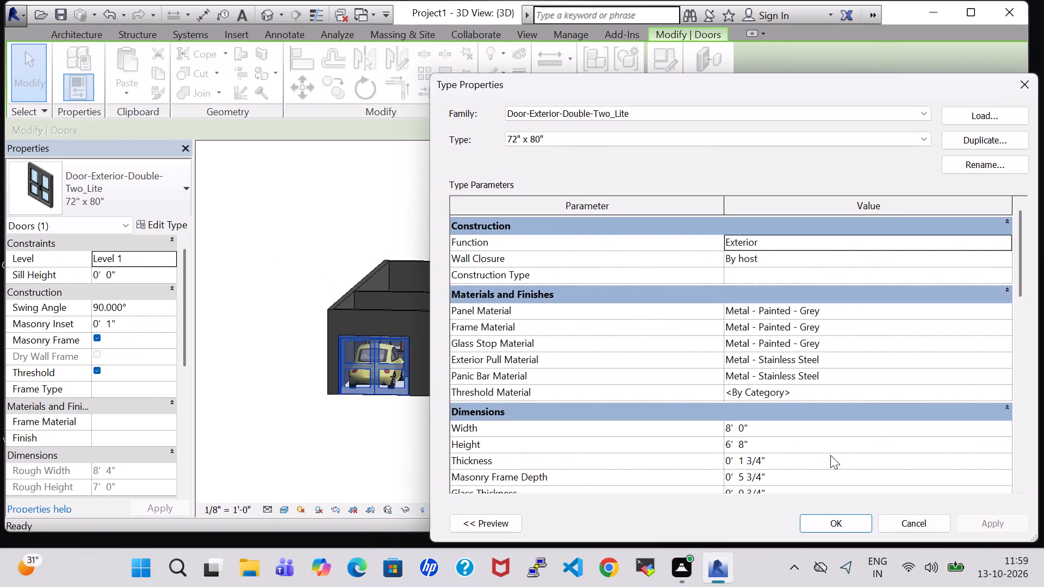
click(731, 440)
key(BackSpace)
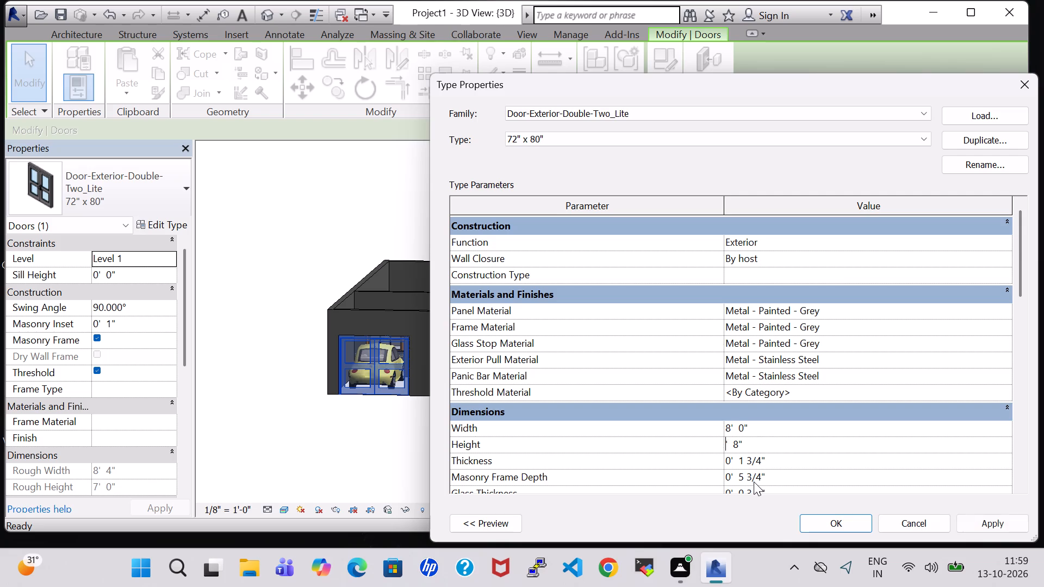
key(8)
click(972, 519)
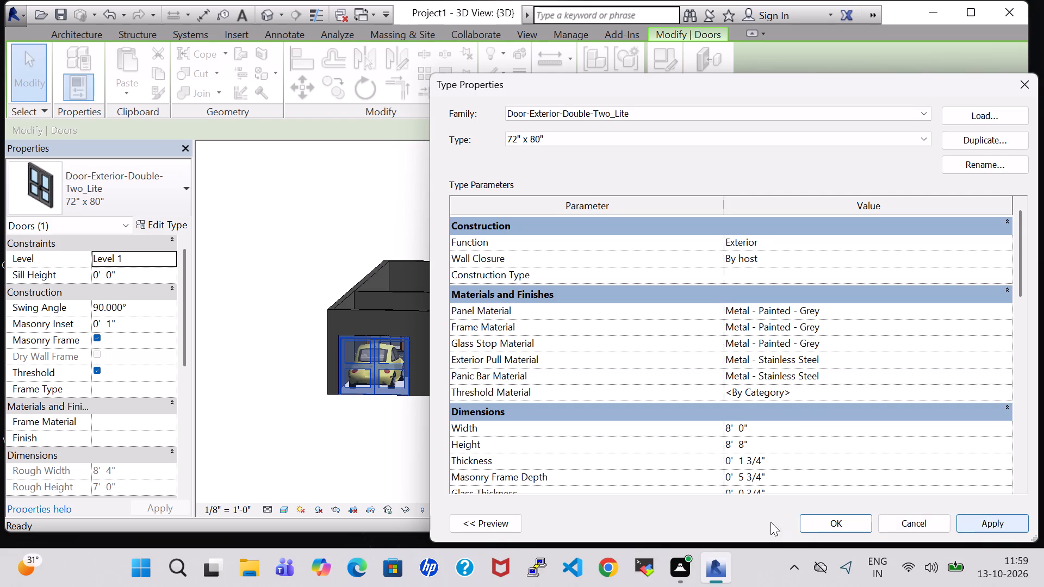
click(824, 523)
click(426, 462)
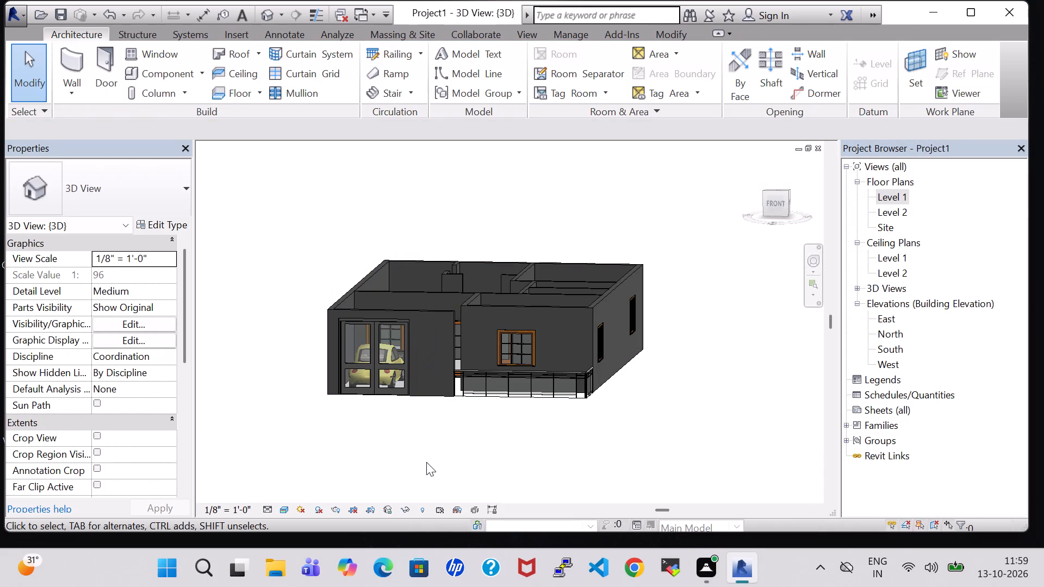
Set the MAIN GATE double door's type width to 10' 0" and apply it.
shift+middle_drag(427, 462, 452, 469)
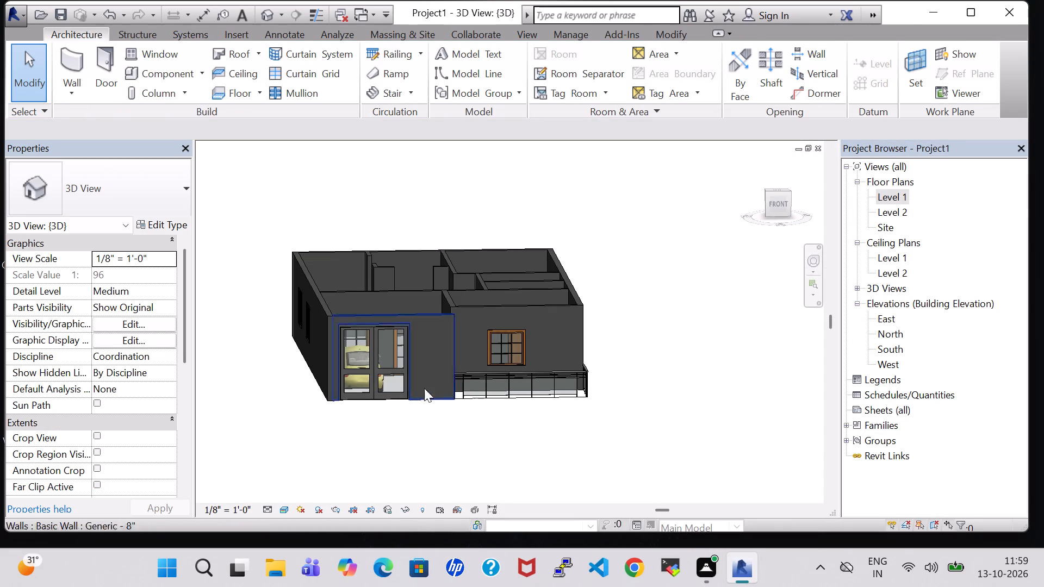
click(403, 371)
click(161, 221)
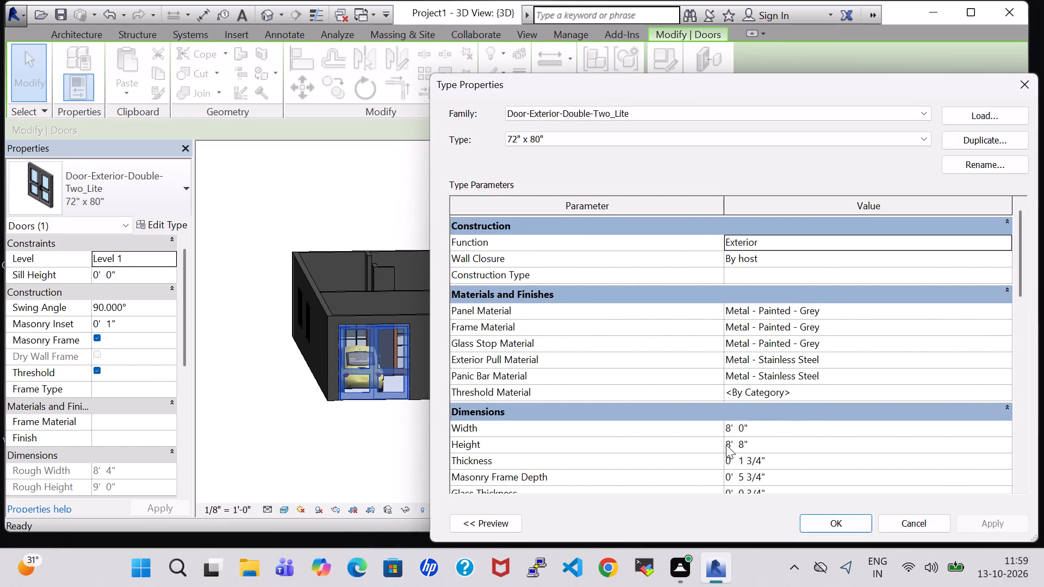
click(730, 428)
key(Right)
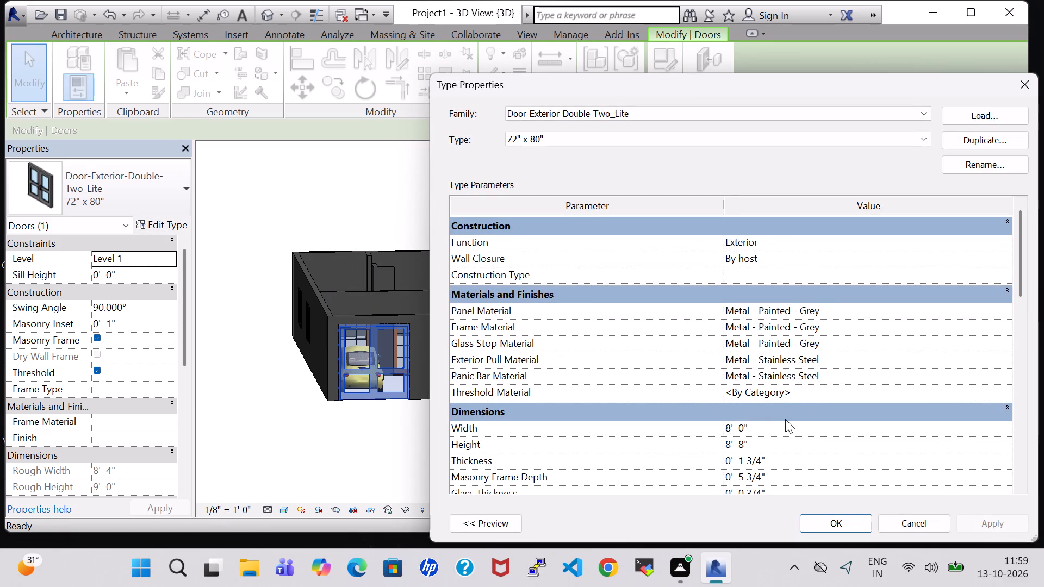
key(BackSpace)
text(10)
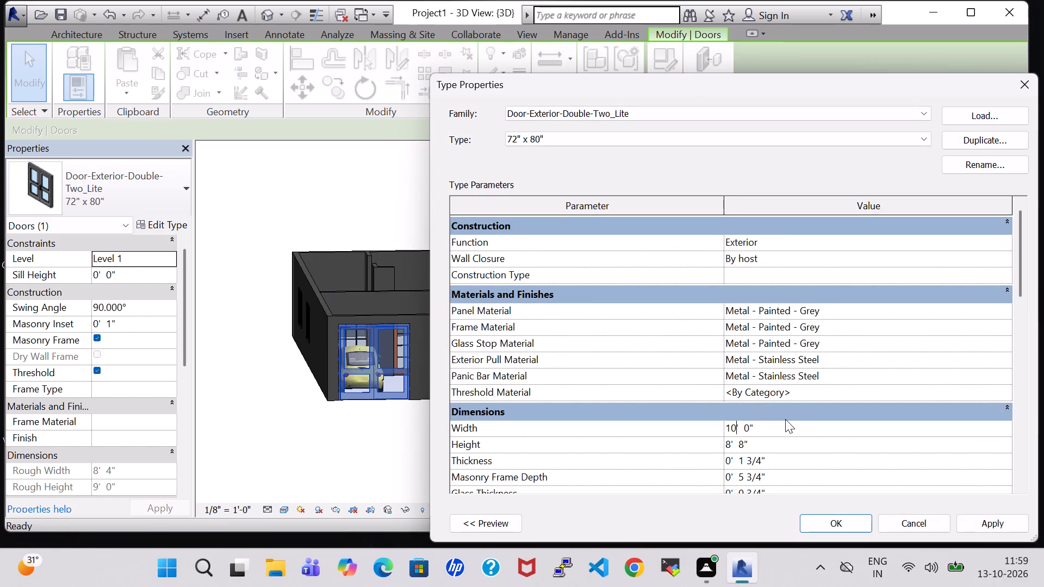
click(994, 519)
click(857, 523)
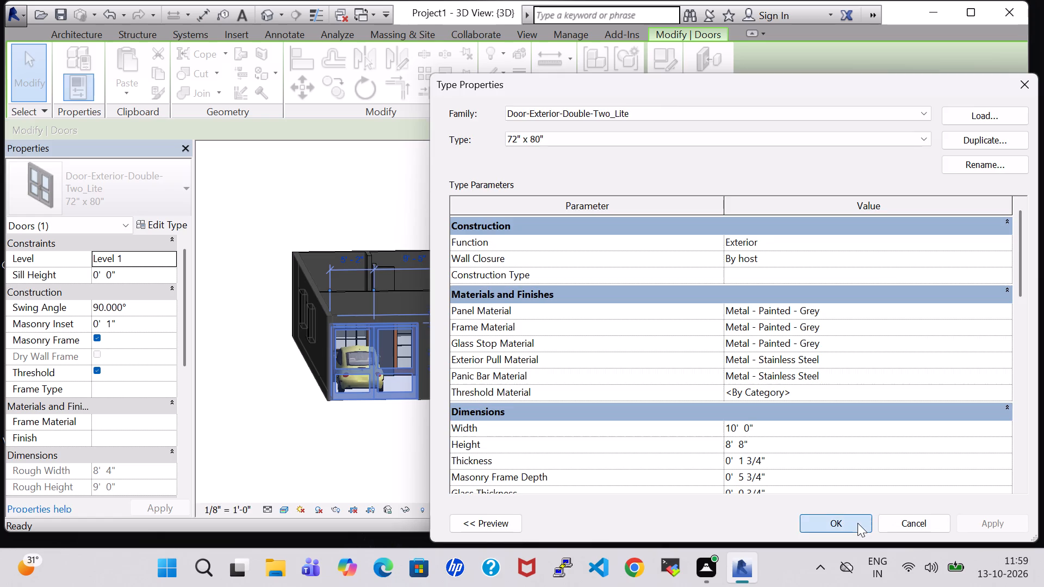
click(766, 355)
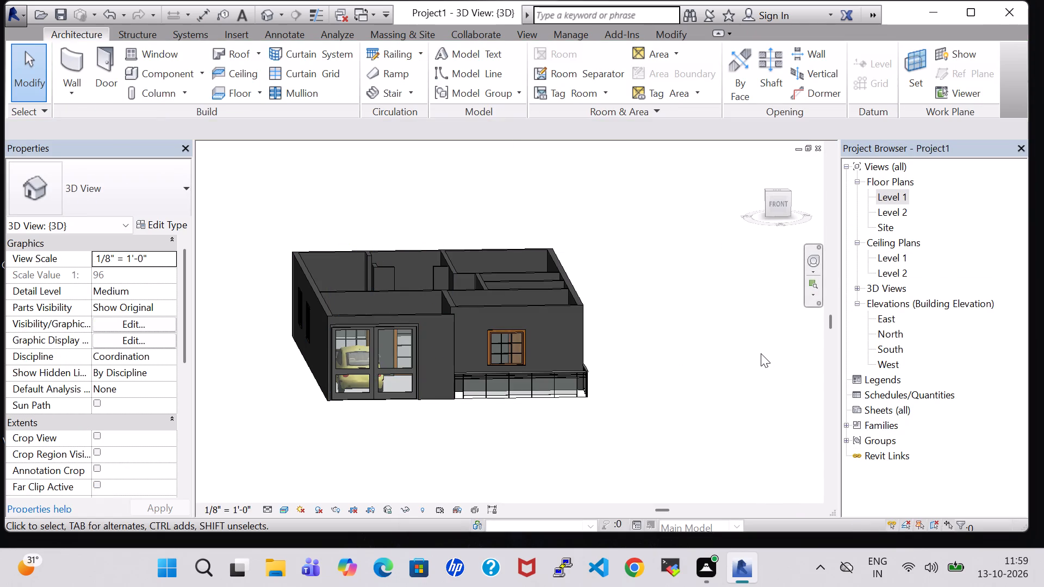
On the Level 1 plan, split the Generic - 8" wall just east of the MAIN GATE door and delete the segment nearest the railing.
shift+middle_drag(767, 347, 732, 365)
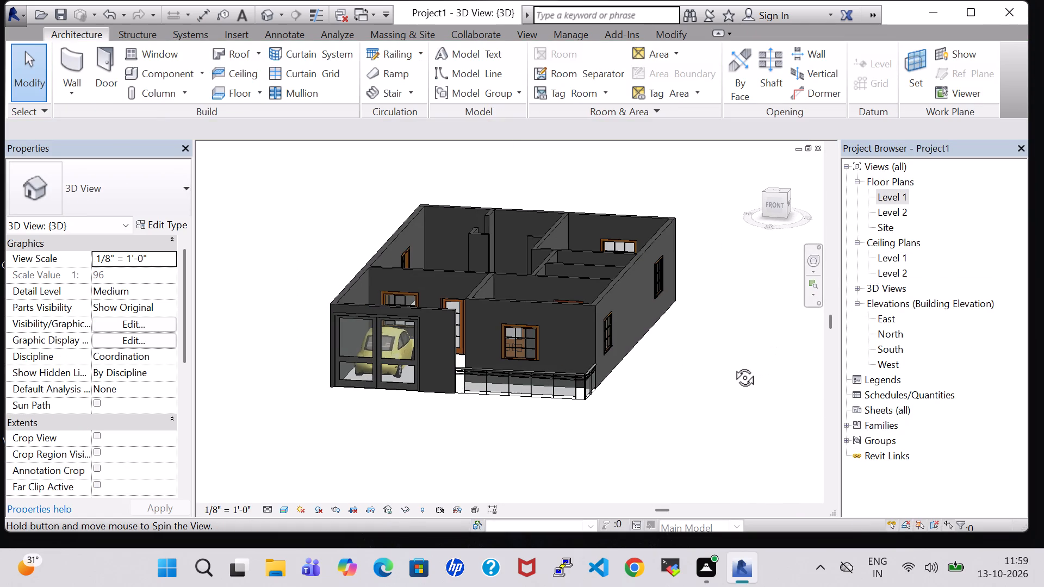
shift+middle_drag(732, 365, 742, 346)
shift+middle_drag(742, 348, 765, 390)
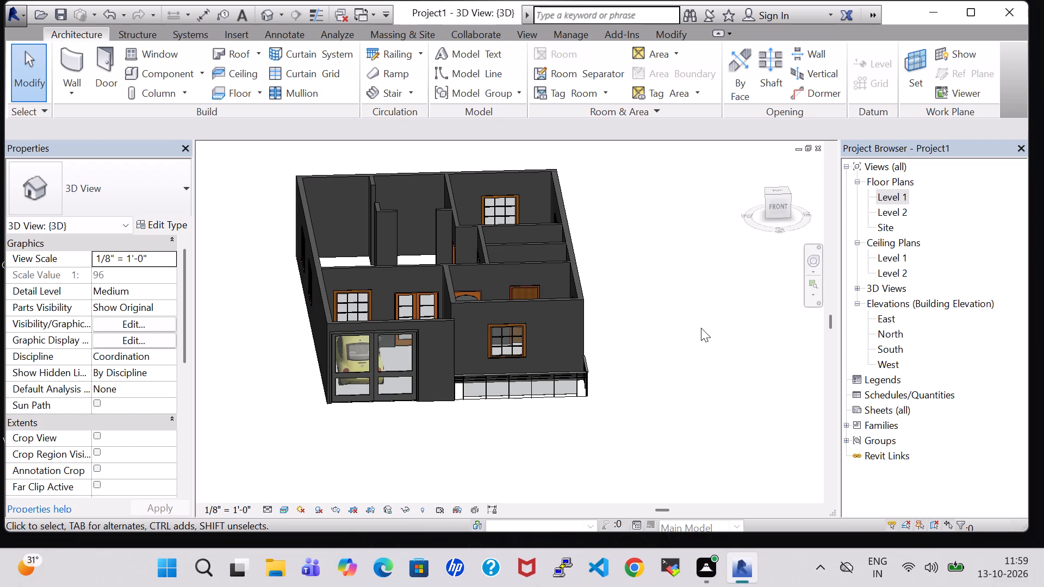
shift+middle_drag(701, 328, 700, 419)
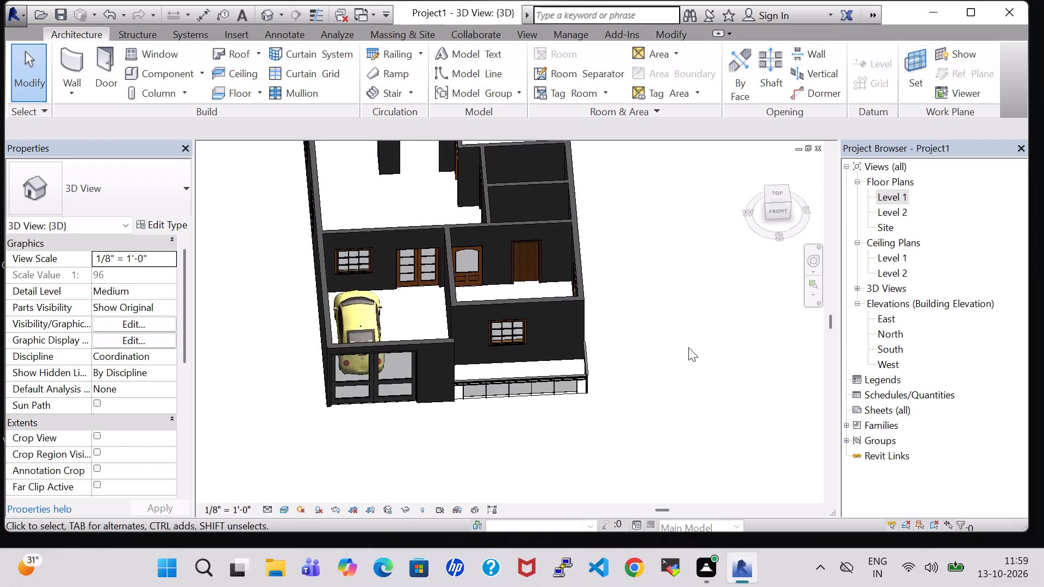
shift+middle_drag(688, 346, 685, 413)
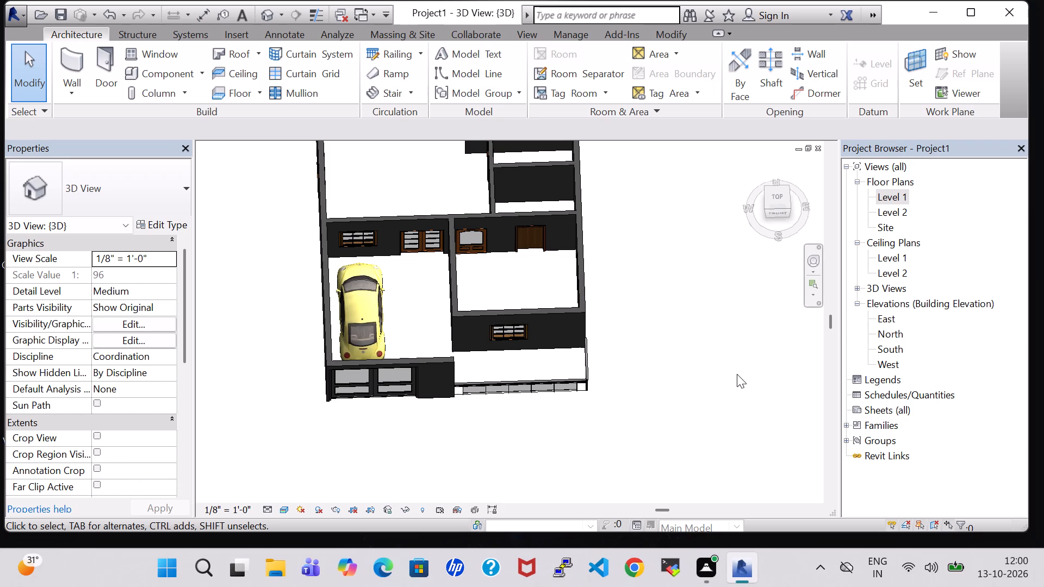
double_click(888, 195)
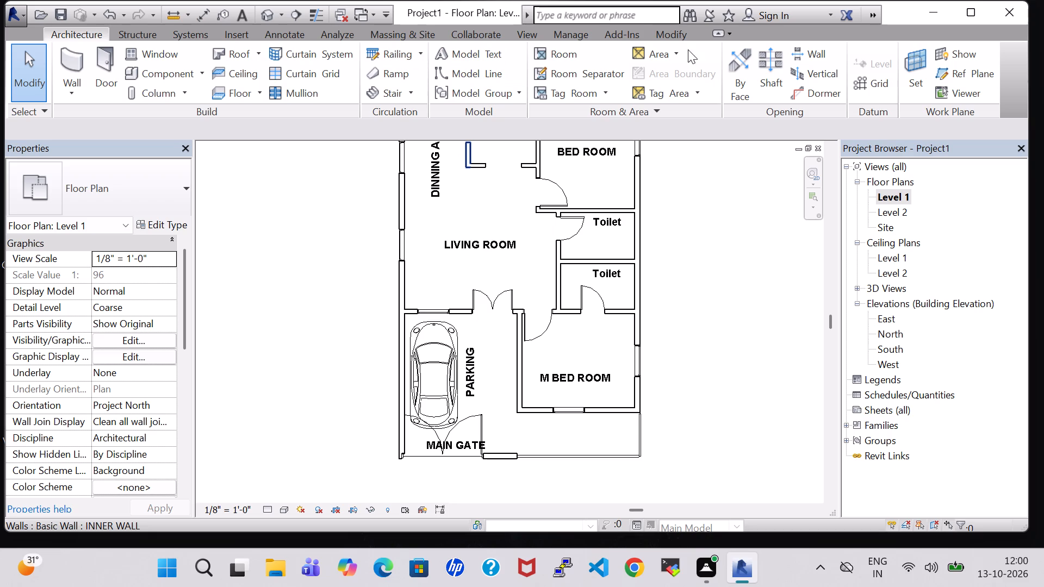
click(661, 28)
scroll(505, 430, up, 3)
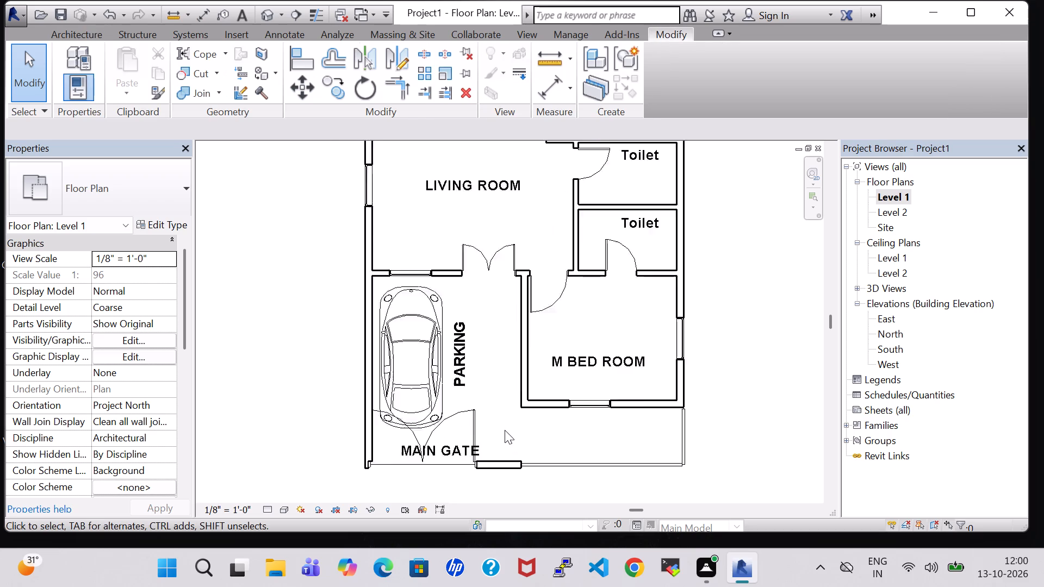
scroll(505, 430, up, 1)
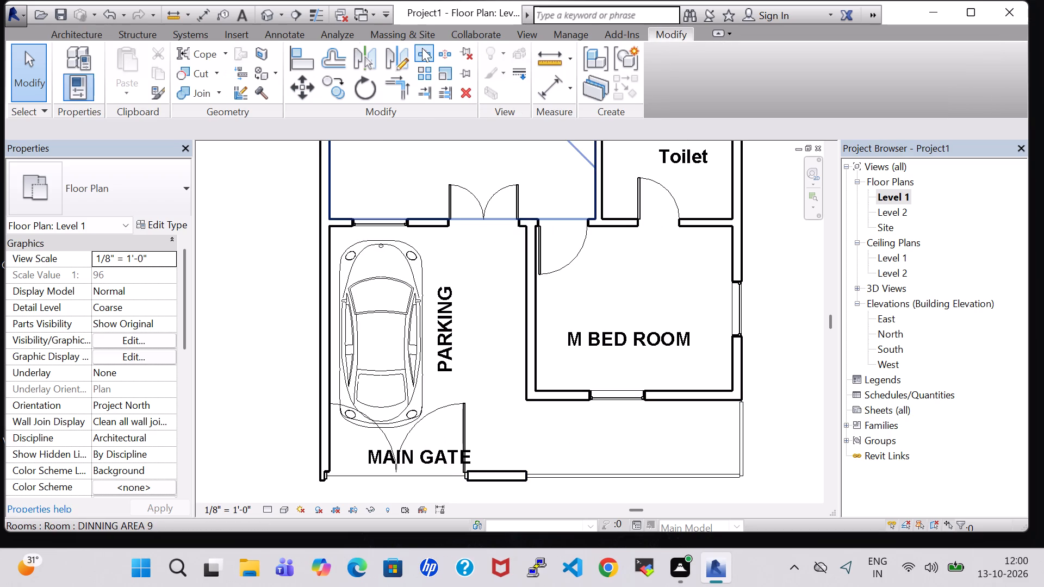
click(422, 48)
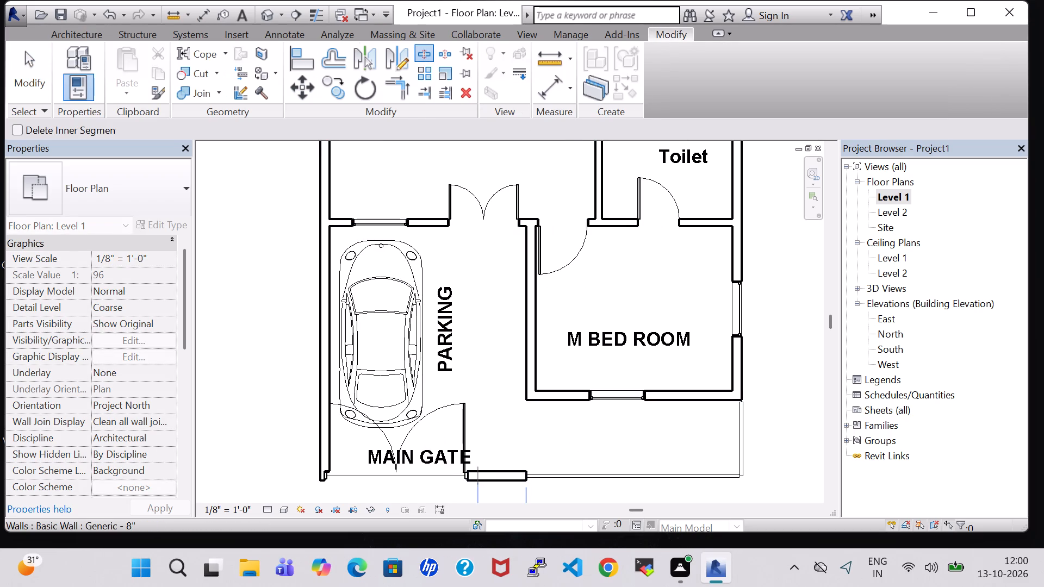
click(473, 474)
key(Escape)
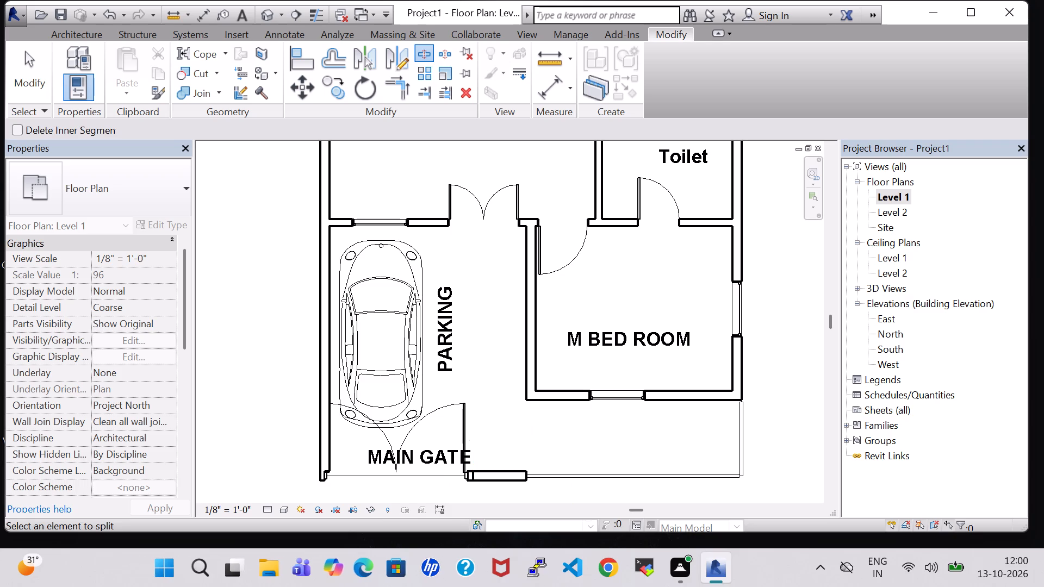
key(Escape)
click(513, 465)
key(Delete)
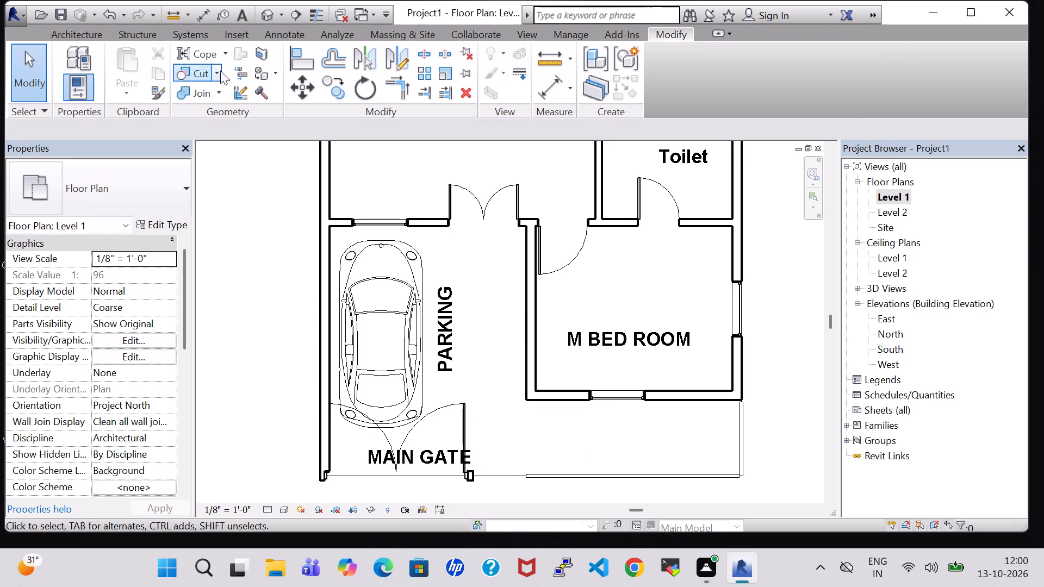
Draw a room separation line about 3' - 10" long from the glass railing's west end to the wall stub beside MAIN GATE.
click(78, 38)
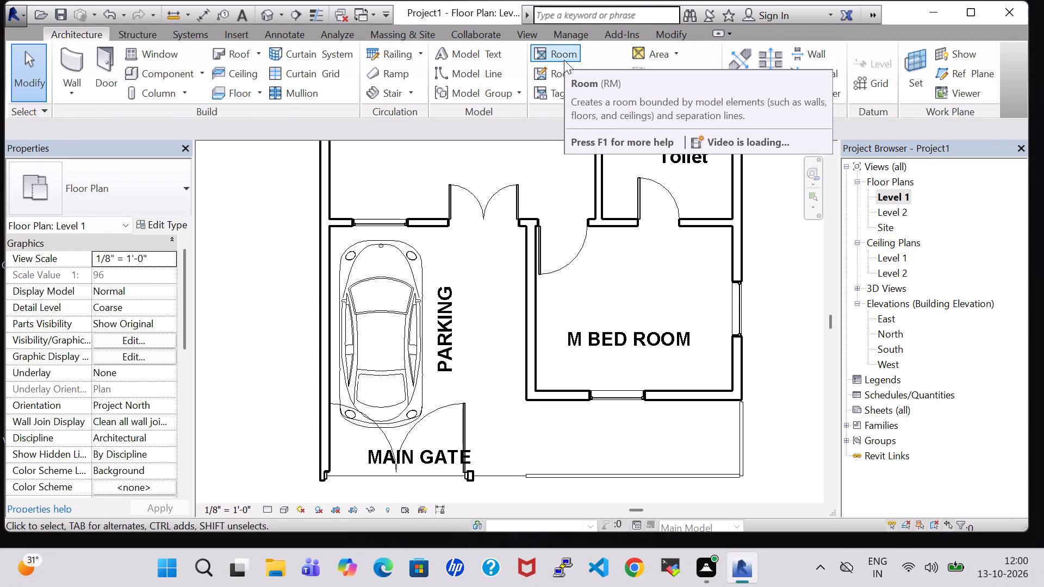
click(581, 75)
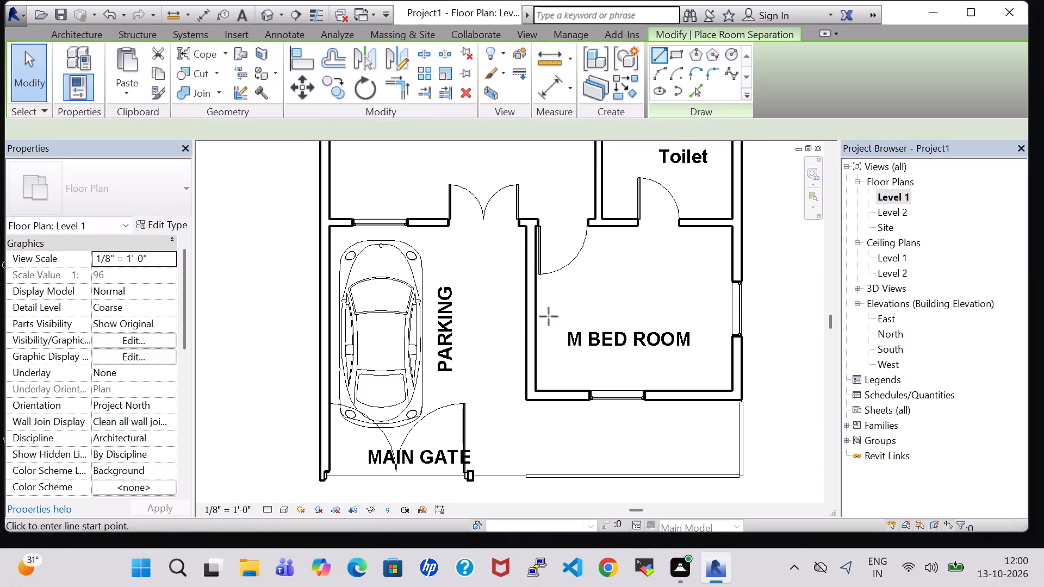
scroll(520, 428, up, 5)
middle_drag(516, 430, 539, 120)
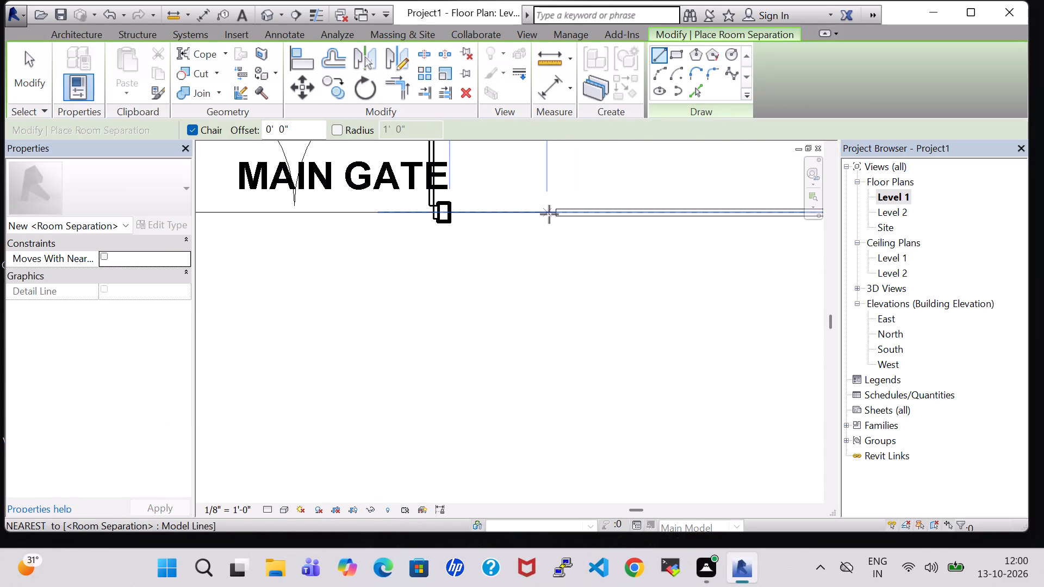
scroll(551, 215, up, 4)
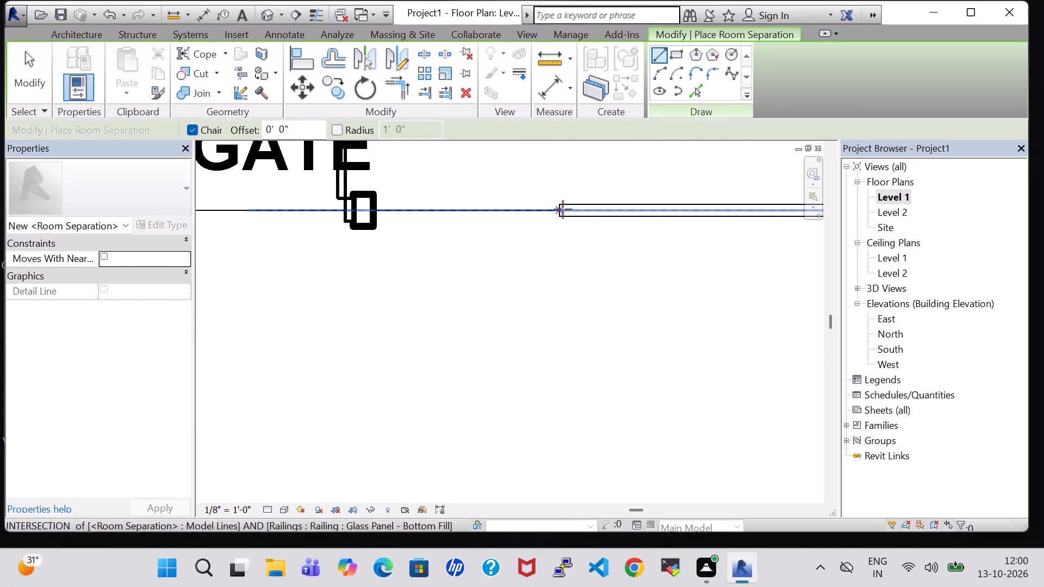
click(560, 210)
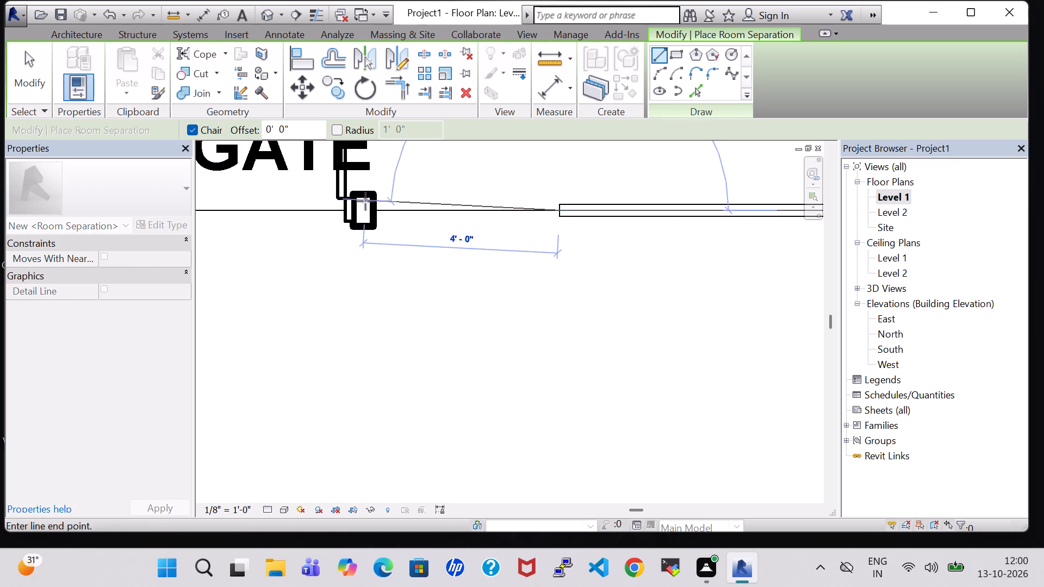
click(375, 207)
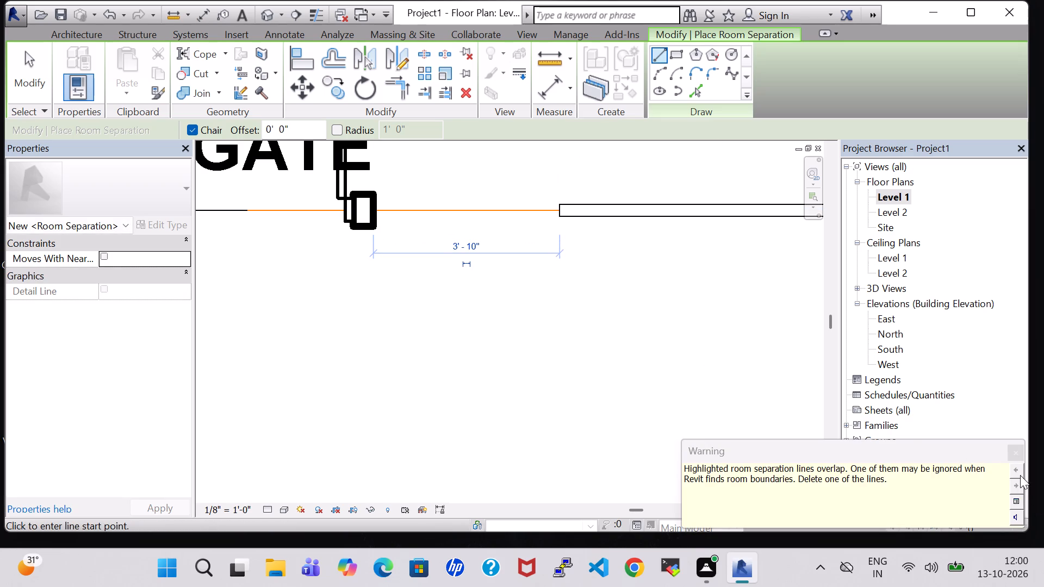
click(1012, 452)
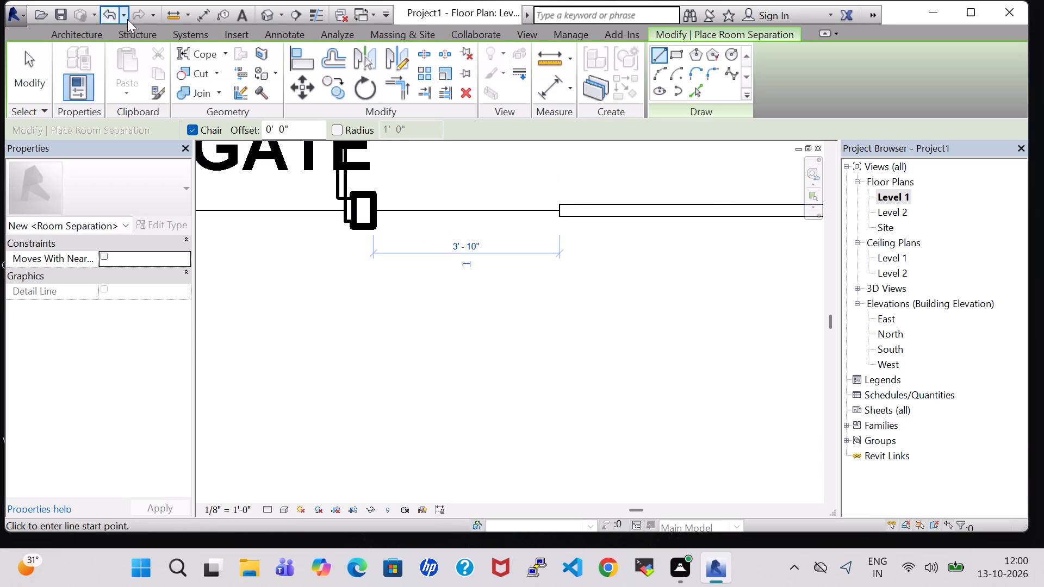
Create a Handrail - Rectangular railing about 3' - 9" long from the glass railing's west end to the wall stub beside MAIN GATE.
click(79, 36)
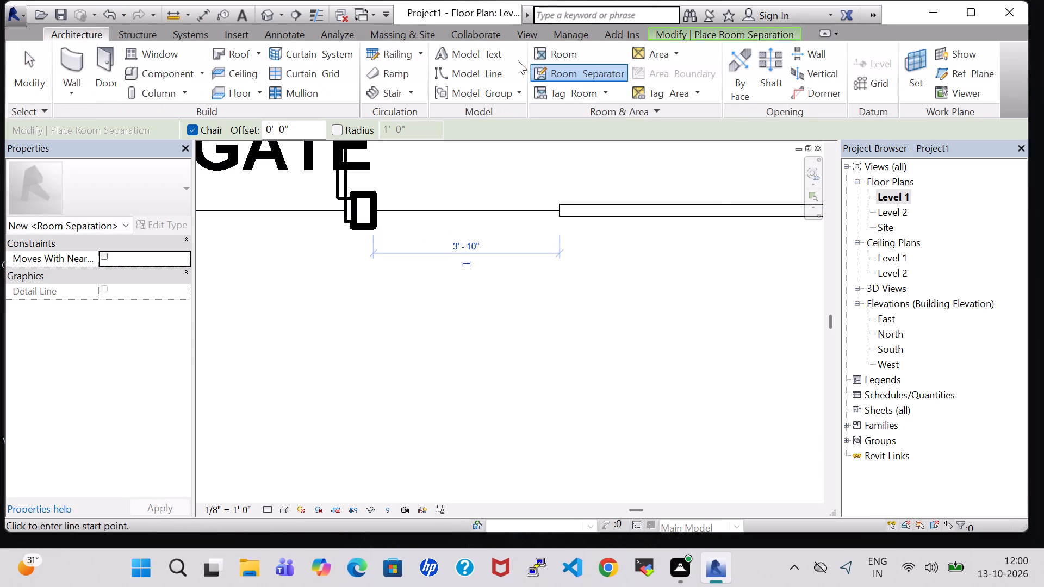
click(390, 48)
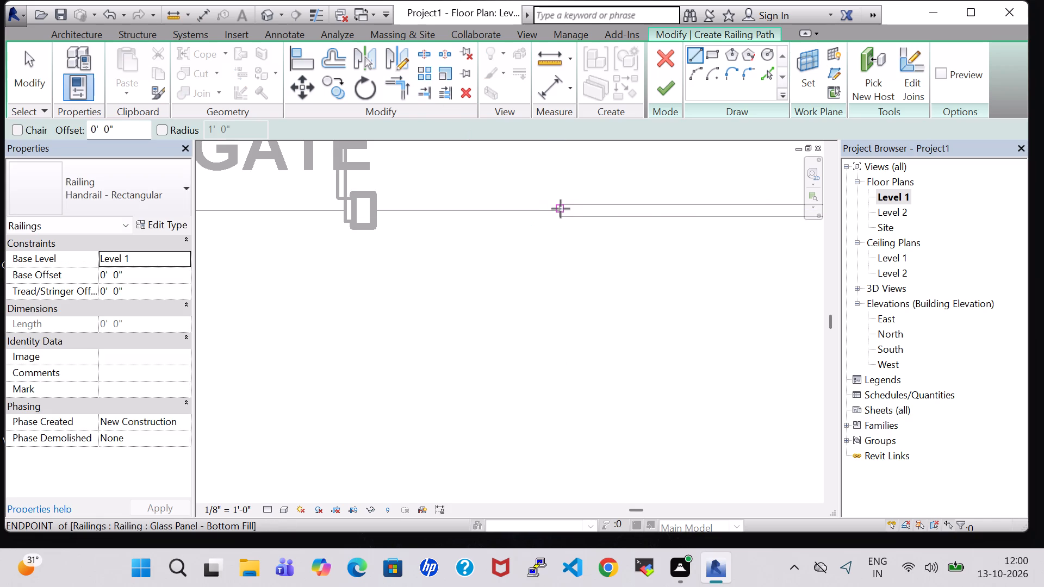
click(561, 209)
click(376, 210)
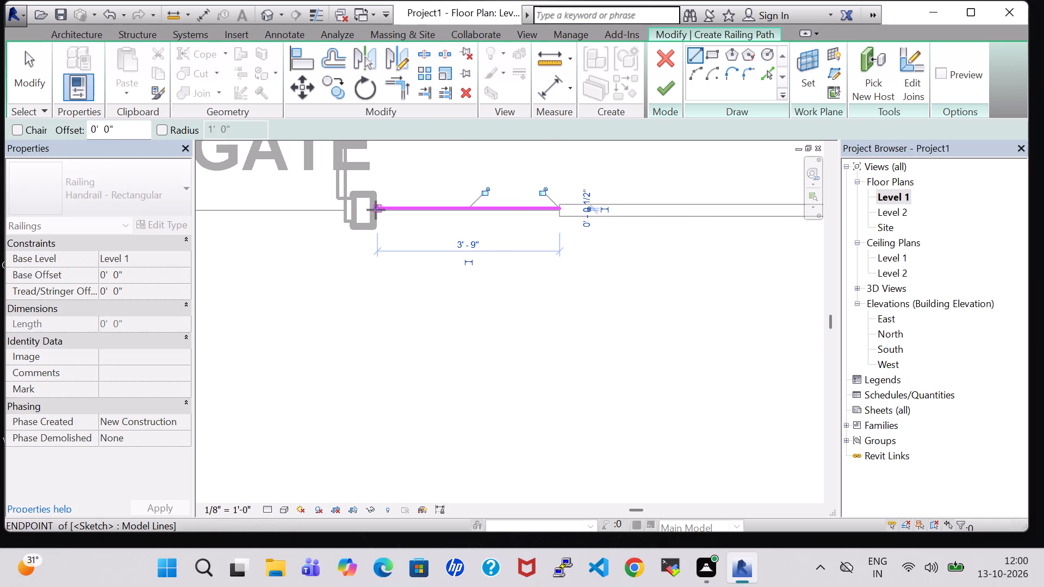
click(680, 89)
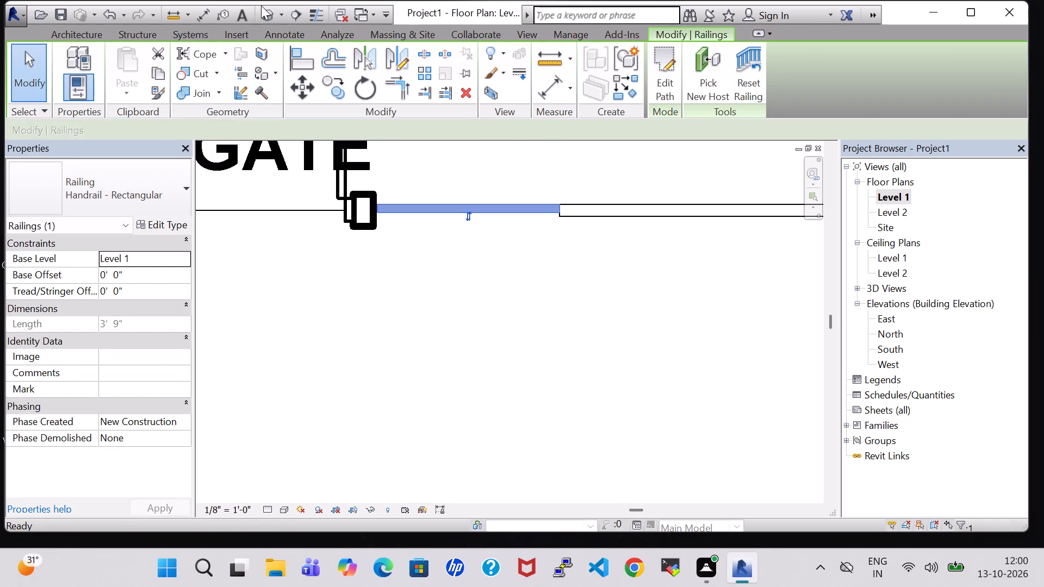
In the 3D view, change the short handrail between MAIN GATE and the glass railing to the Glass Panel - Bottom Fill type.
click(270, 10)
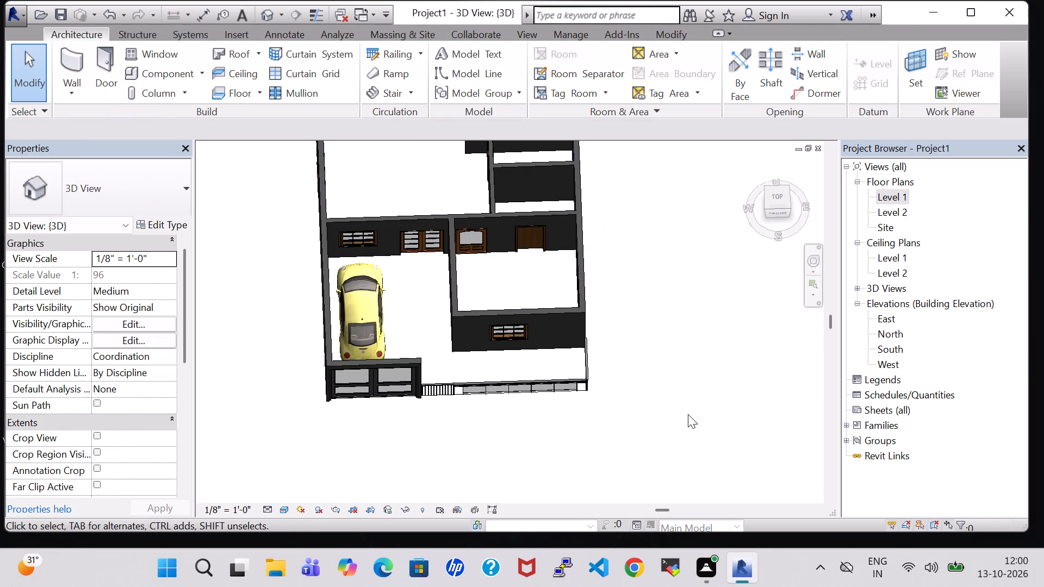
shift+middle_drag(688, 414, 685, 333)
shift+middle_drag(674, 431, 658, 345)
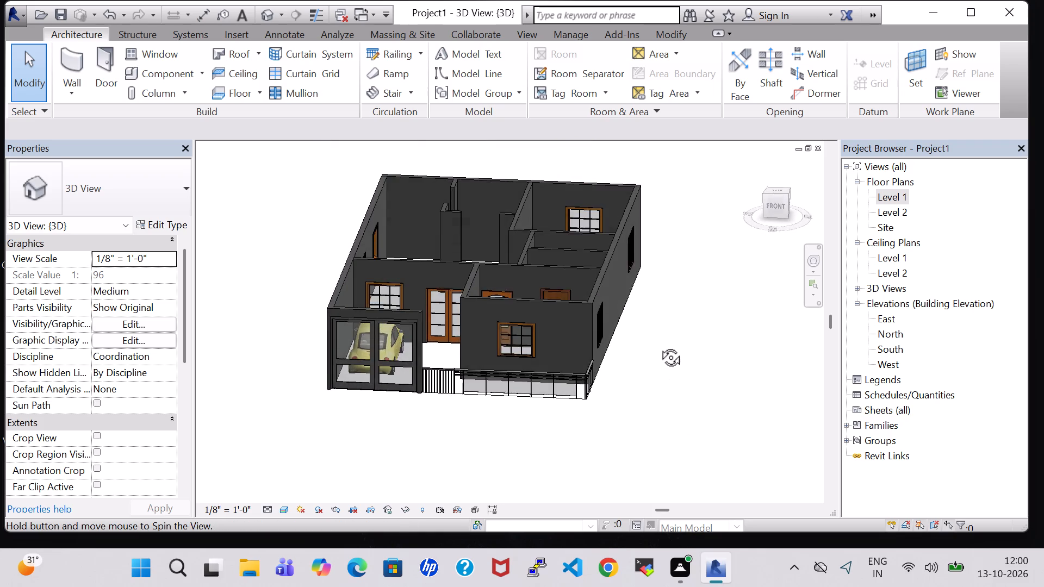
shift+middle_drag(658, 345, 670, 309)
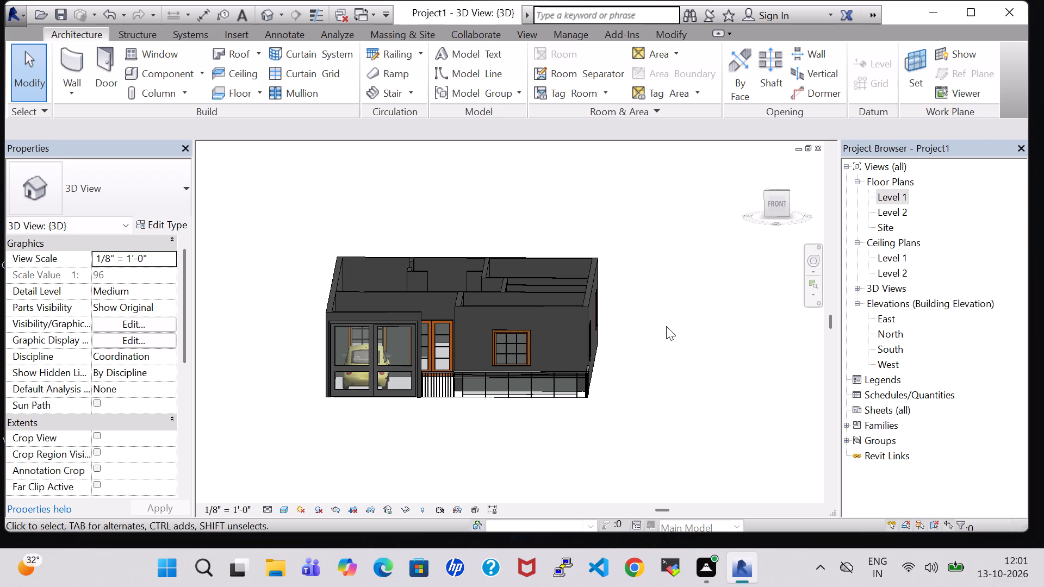
middle_drag(668, 330, 669, 362)
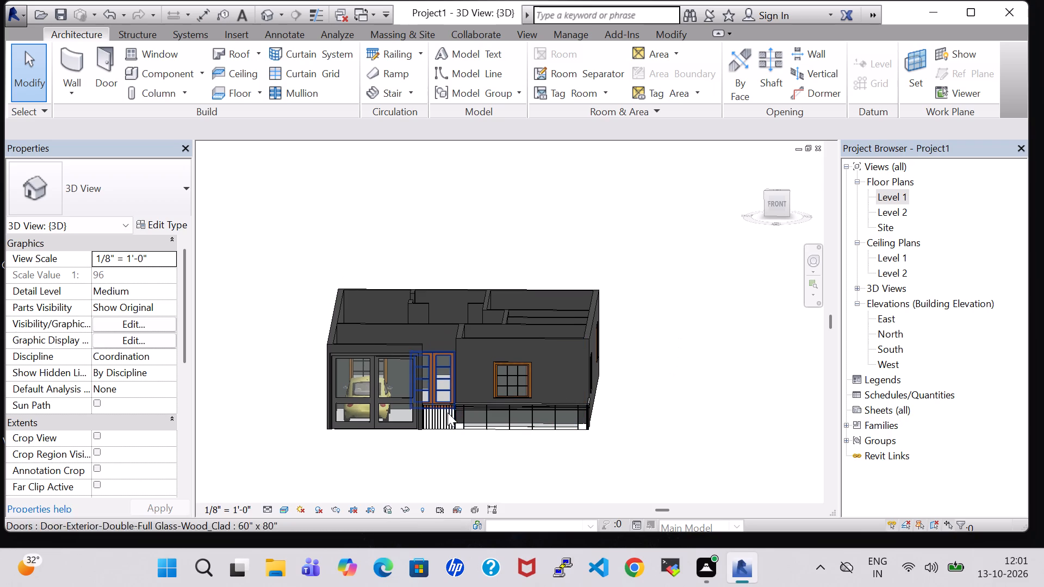
click(448, 417)
double_click(135, 173)
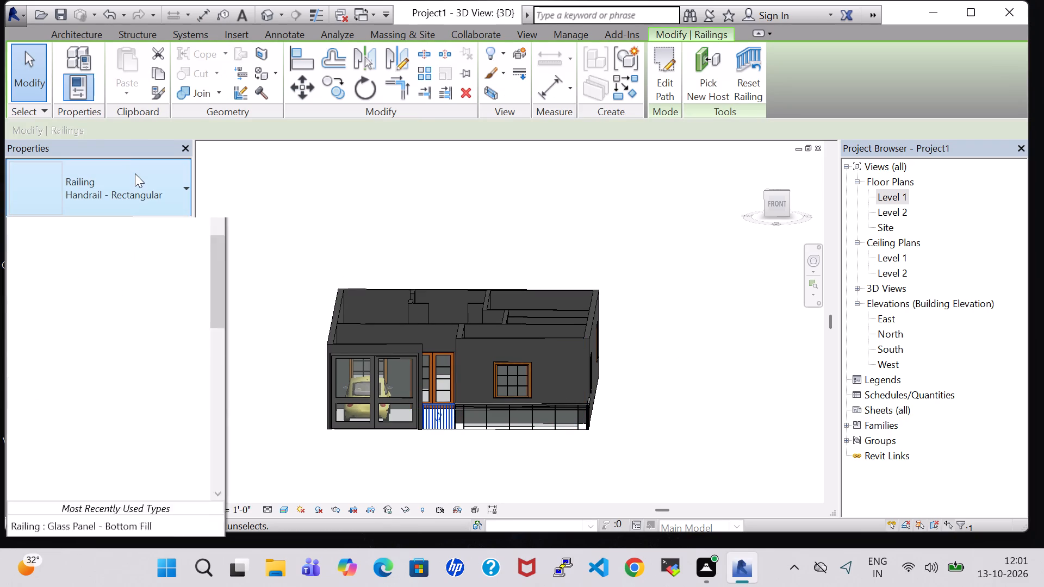
click(267, 203)
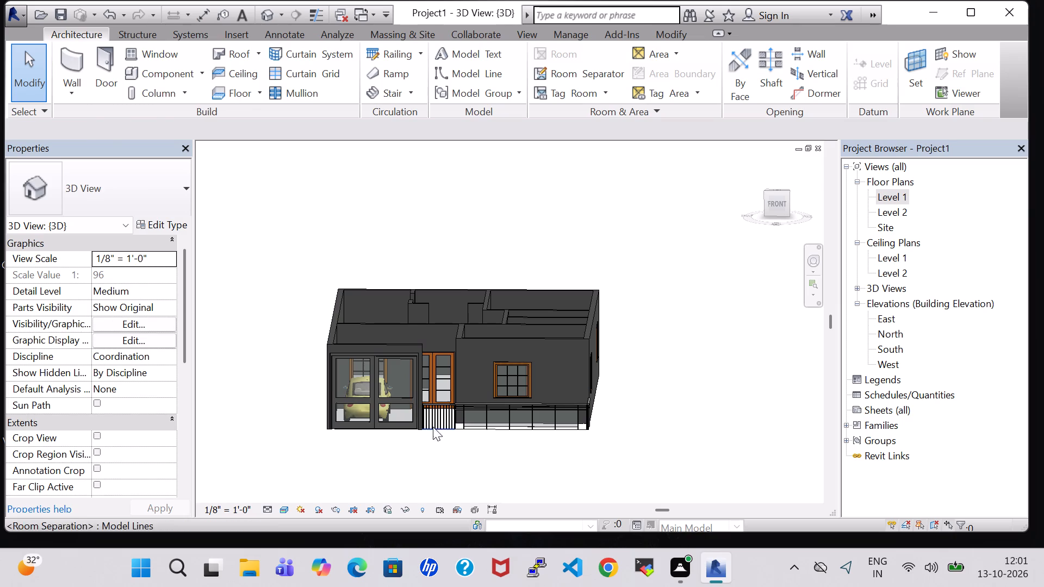
click(434, 410)
click(154, 170)
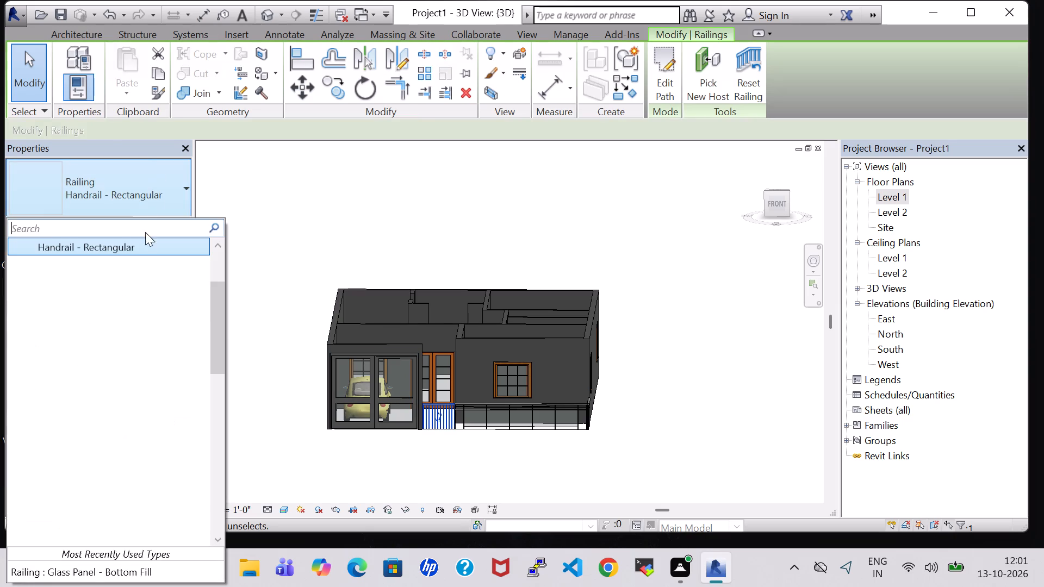
drag(211, 311, 211, 265)
double_click(211, 265)
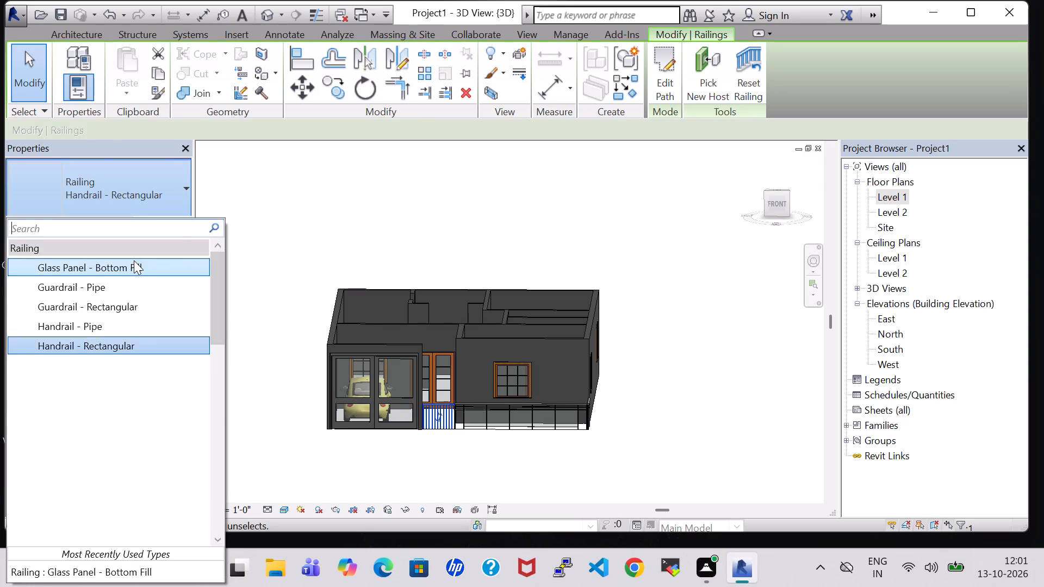
click(133, 260)
click(695, 372)
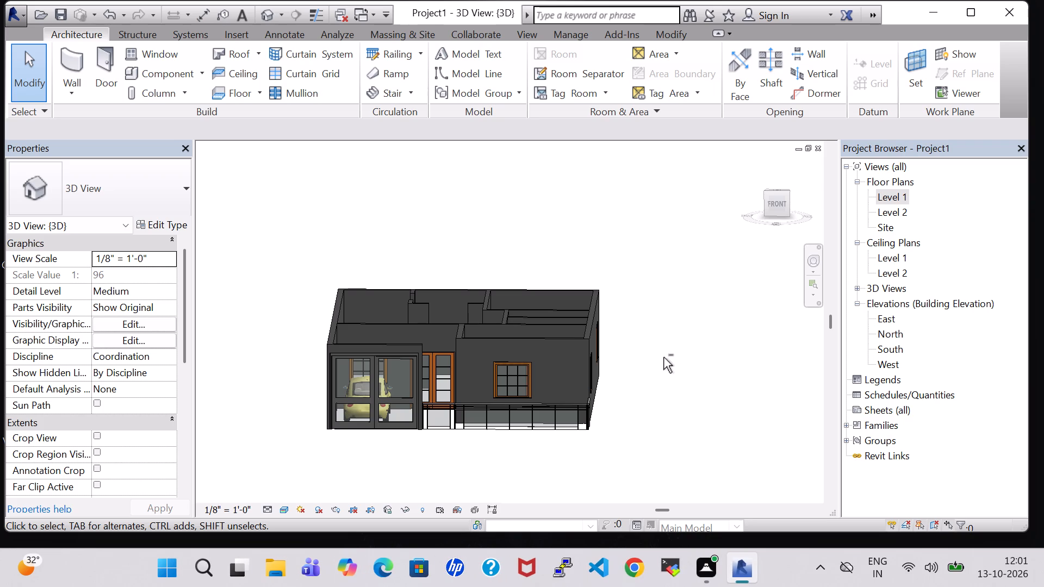
shift+middle_drag(644, 358, 600, 428)
shift+middle_drag(660, 411, 638, 457)
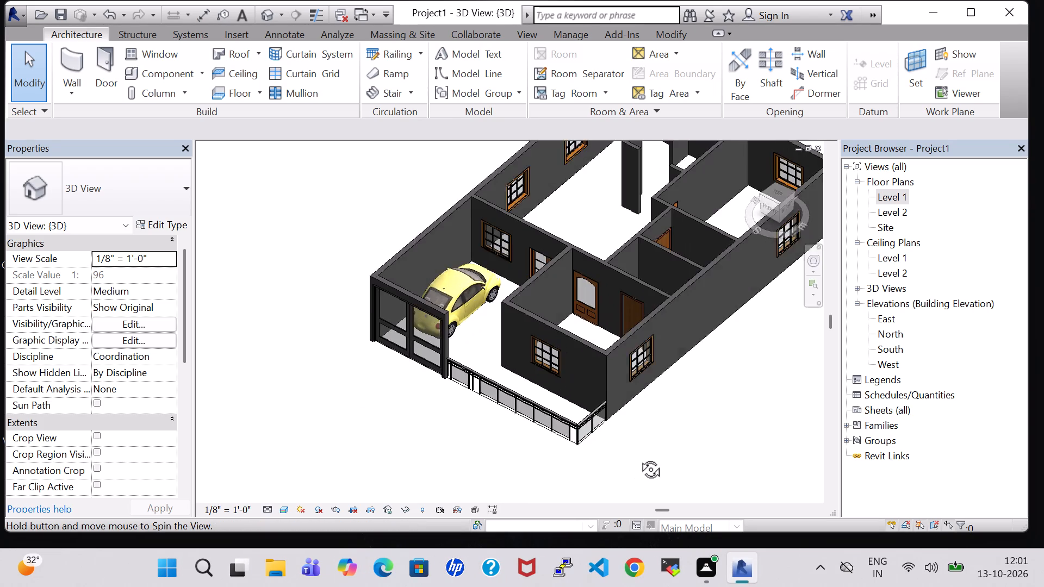
shift+middle_drag(638, 457, 641, 455)
shift+middle_drag(667, 426, 692, 377)
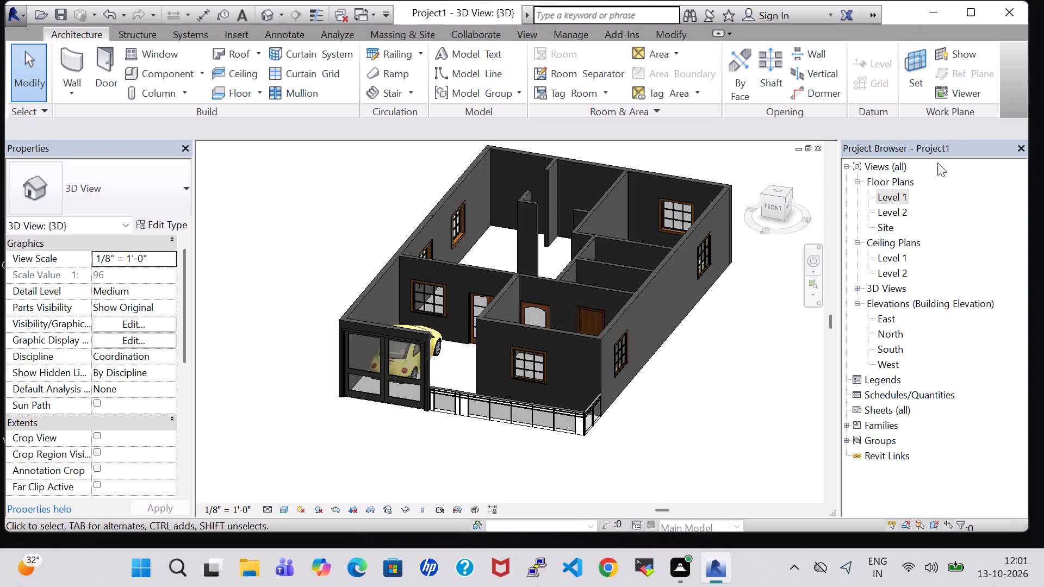
On the Level 1 floor plan, start a Generic - 12" floor boundary sketch for the house.
double_click(896, 199)
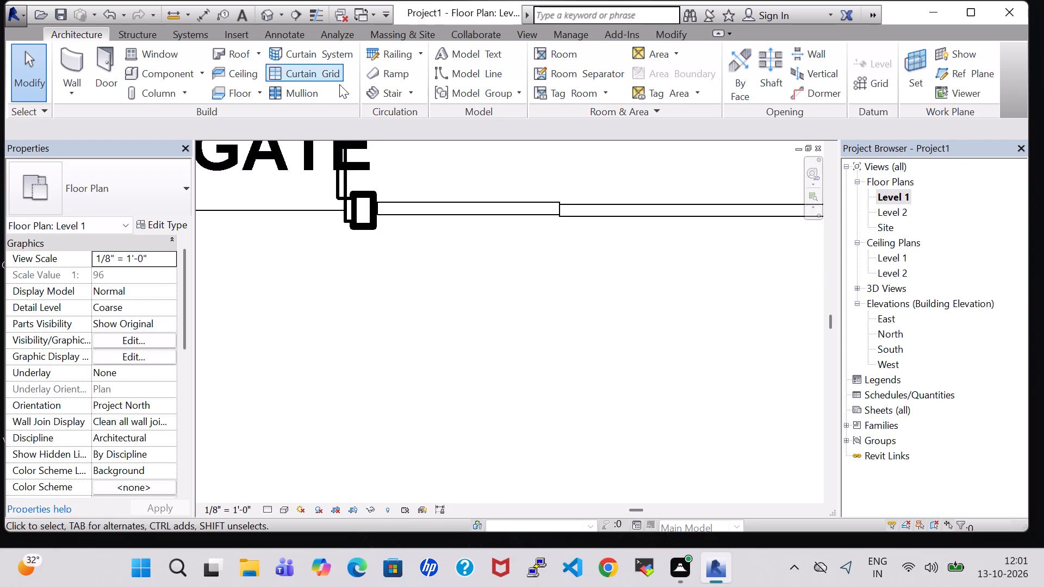
scroll(484, 480, down, 11)
middle_drag(519, 293, 515, 350)
scroll(515, 351, down, 1)
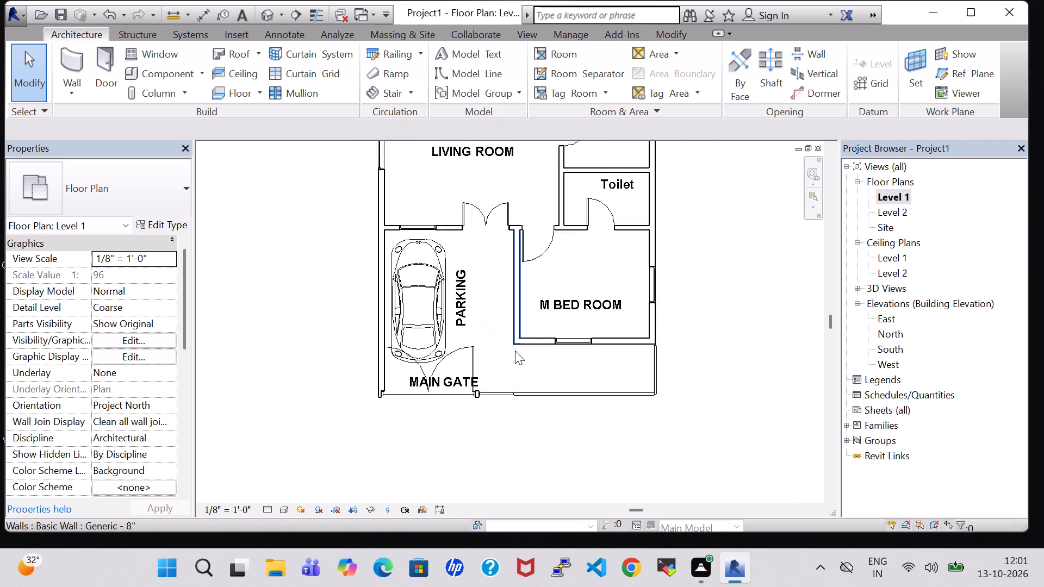
scroll(515, 351, down, 2)
middle_drag(665, 241, 624, 308)
scroll(624, 308, down, 1)
middle_drag(627, 297, 625, 305)
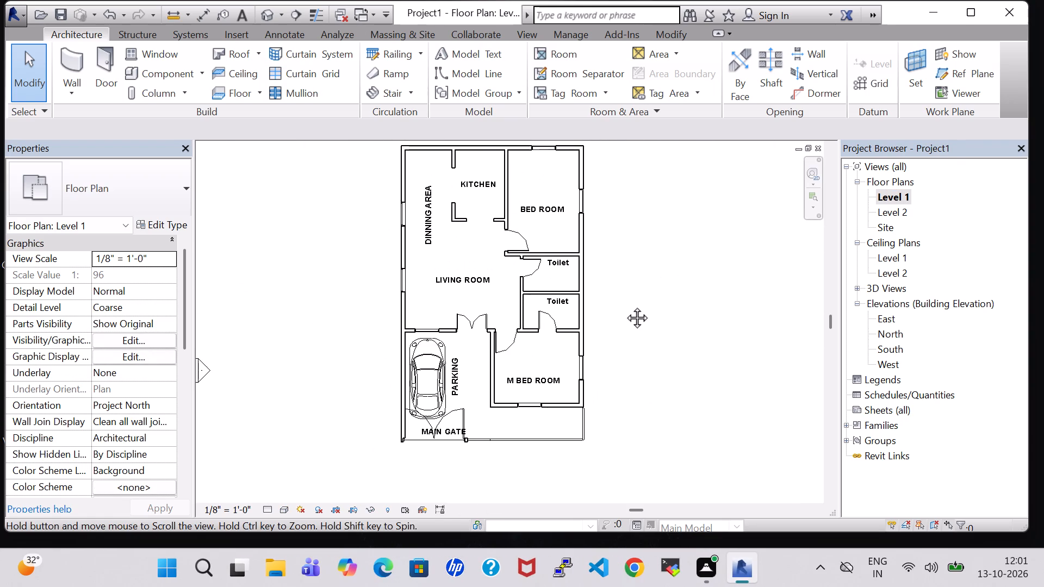
middle_drag(625, 305, 606, 314)
click(235, 91)
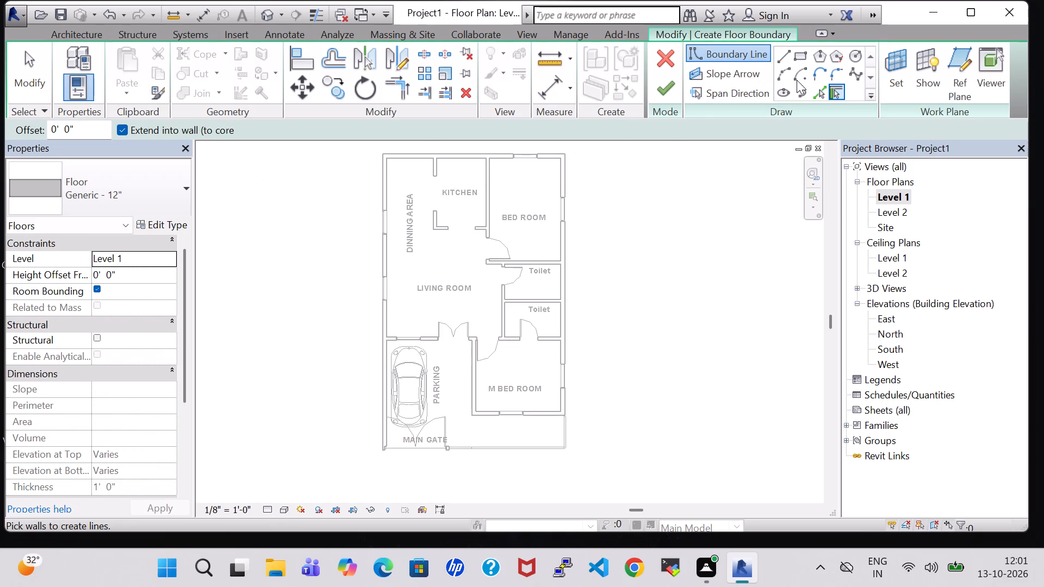
Draw floor boundary lines along the north wall's outer face and down the east side to the glass railing's southeast corner.
click(782, 53)
scroll(408, 172, up, 3)
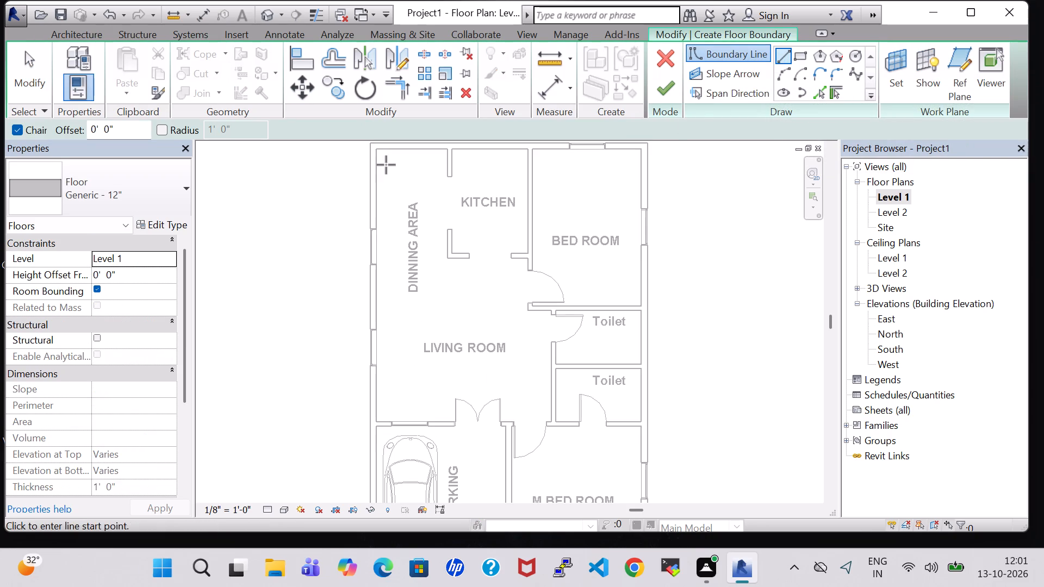
middle_drag(391, 170, 386, 209)
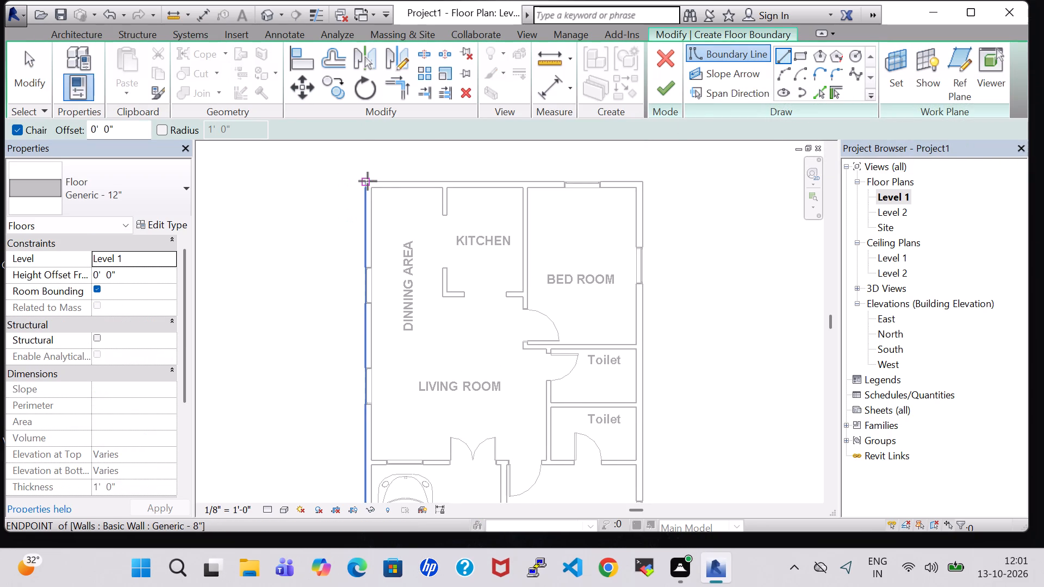
click(368, 181)
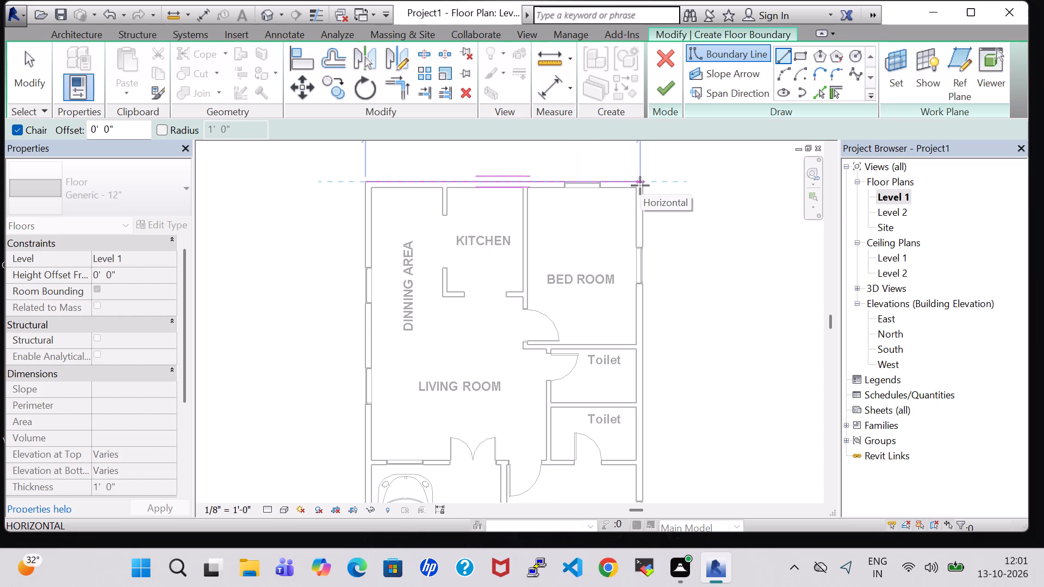
scroll(640, 185, up, 4)
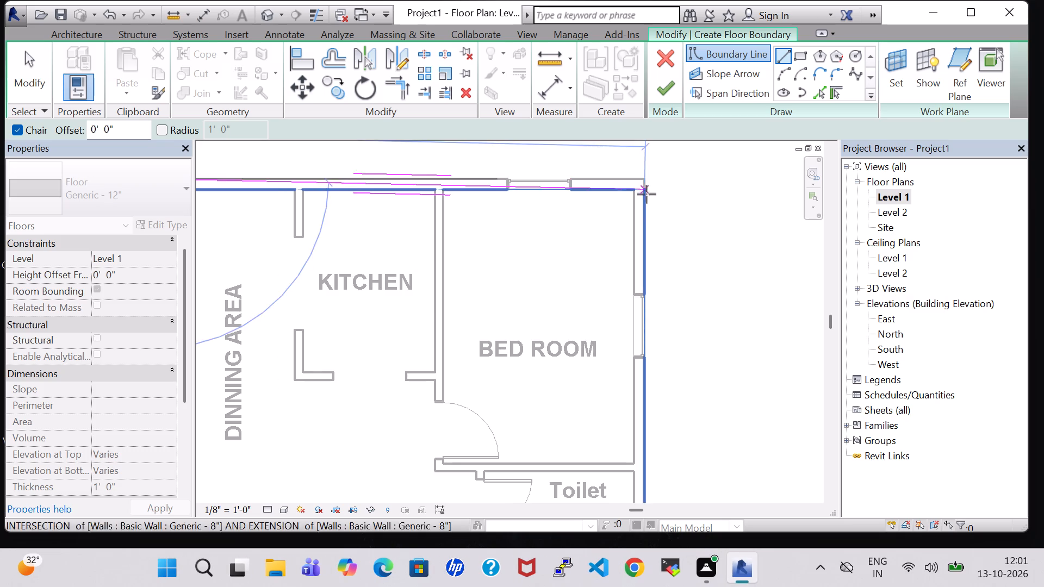
click(645, 177)
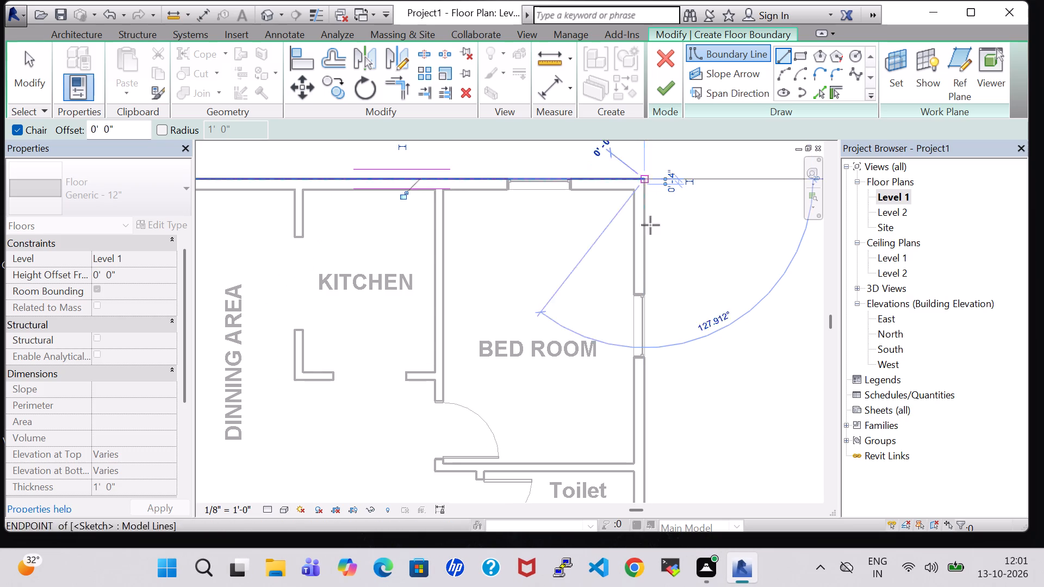
middle_drag(652, 359, 654, 220)
middle_drag(651, 452, 625, 163)
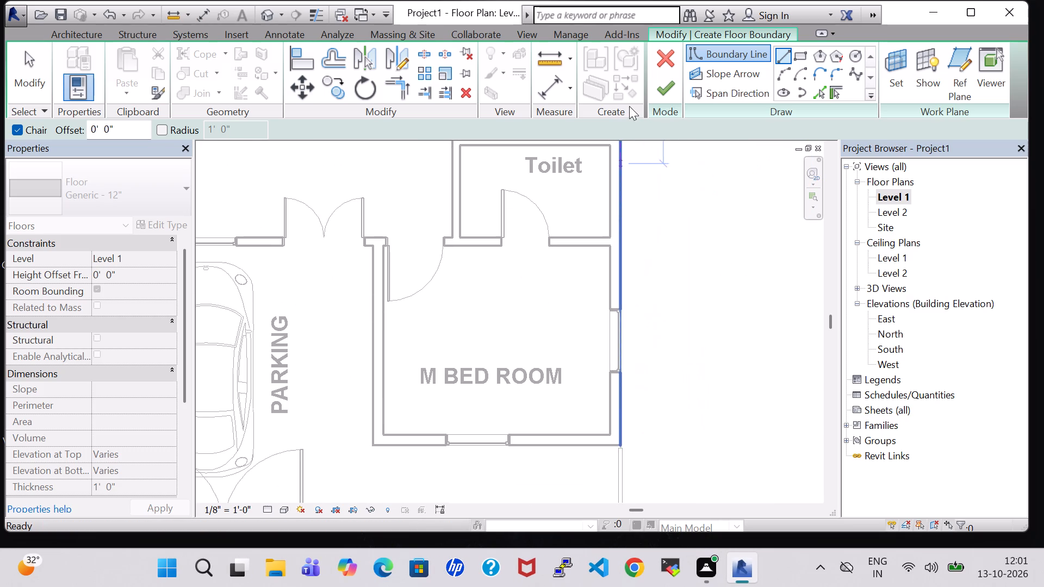
middle_drag(629, 411, 616, 157)
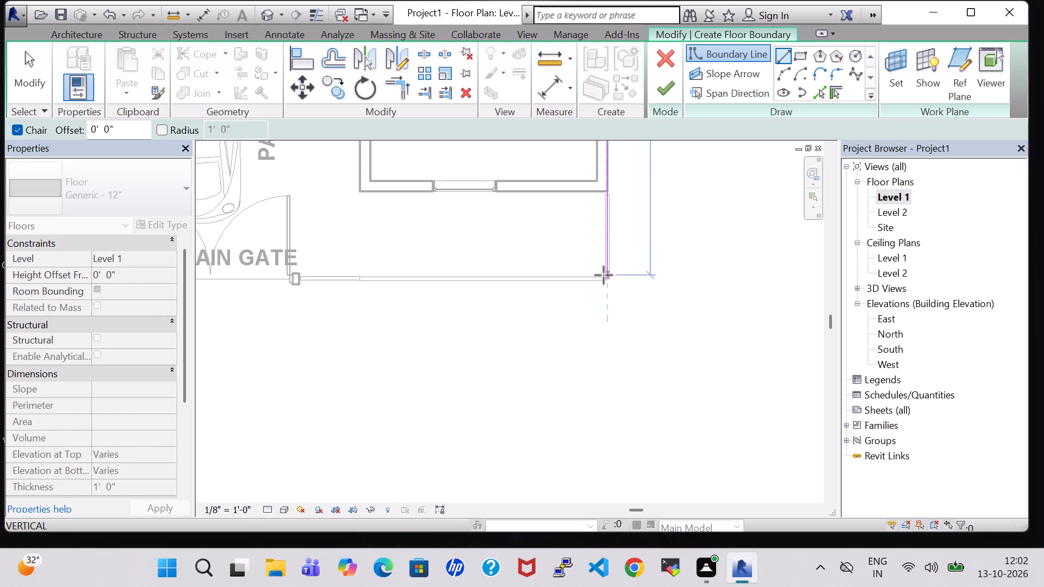
scroll(604, 275, up, 4)
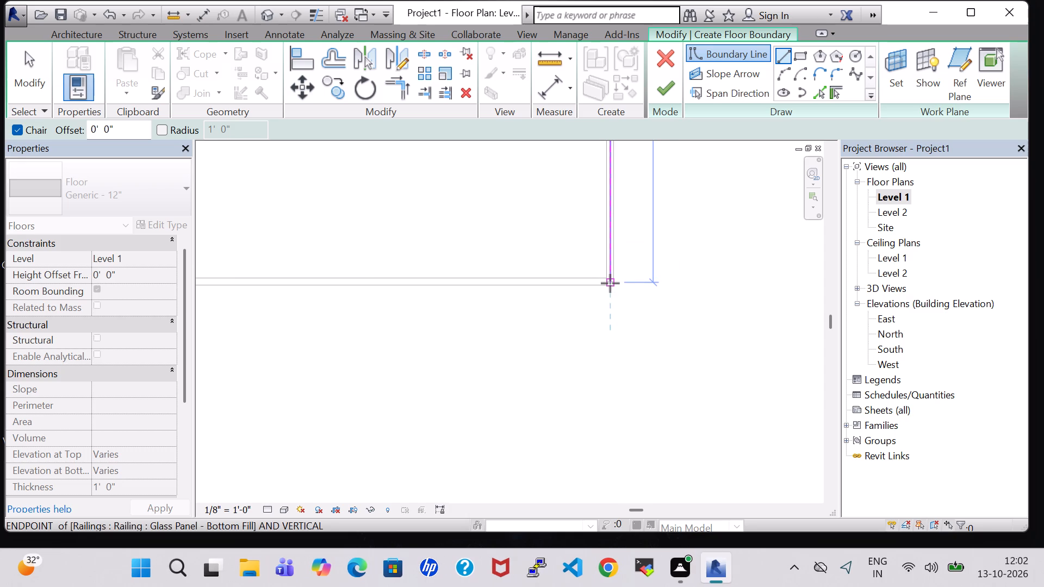
click(610, 283)
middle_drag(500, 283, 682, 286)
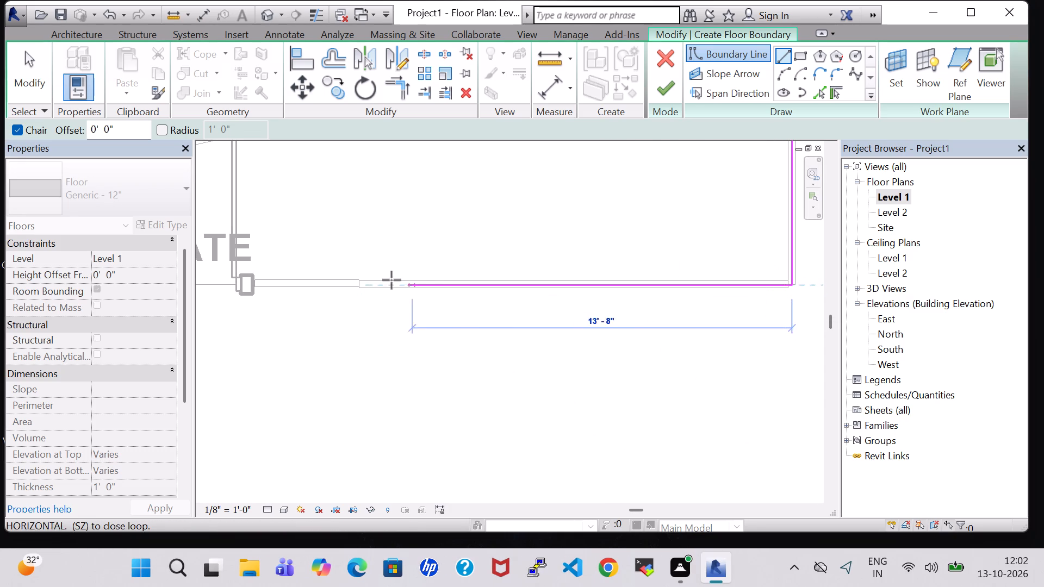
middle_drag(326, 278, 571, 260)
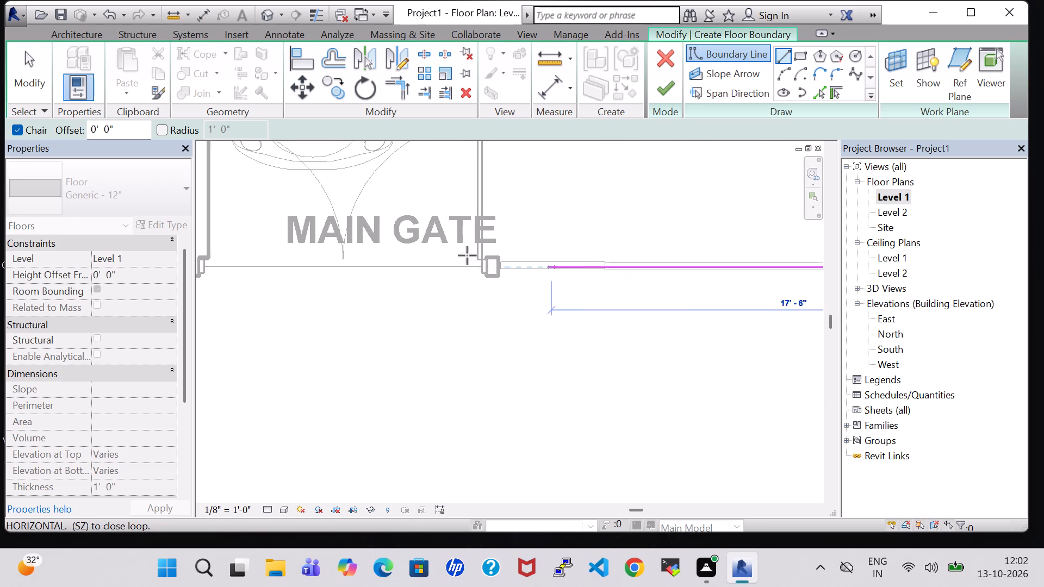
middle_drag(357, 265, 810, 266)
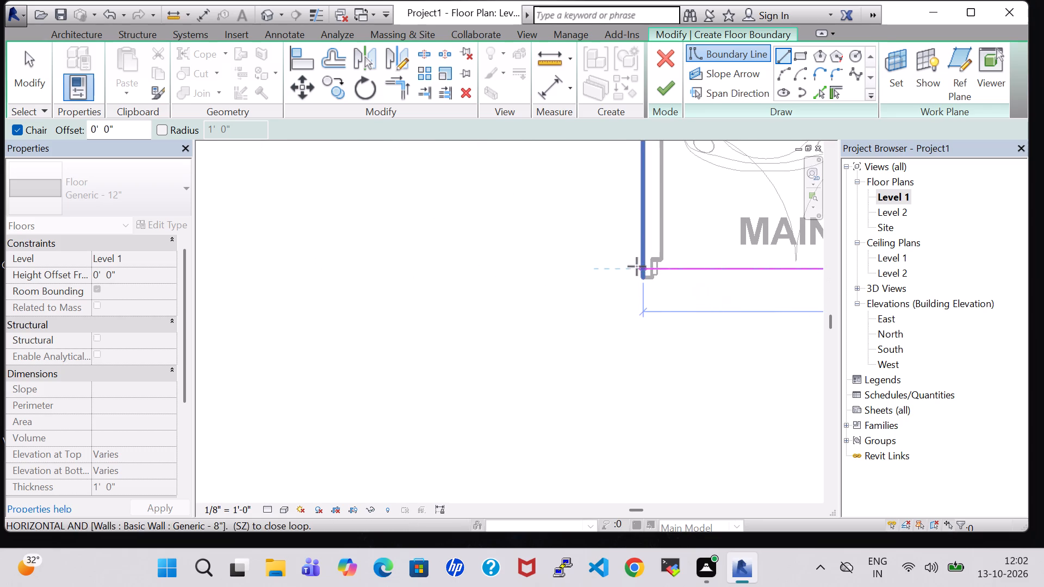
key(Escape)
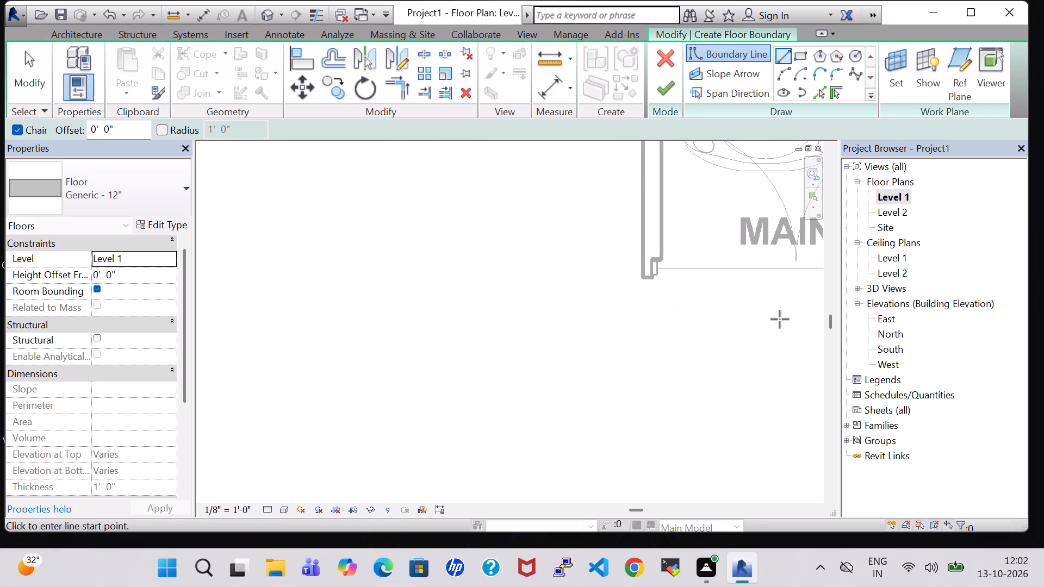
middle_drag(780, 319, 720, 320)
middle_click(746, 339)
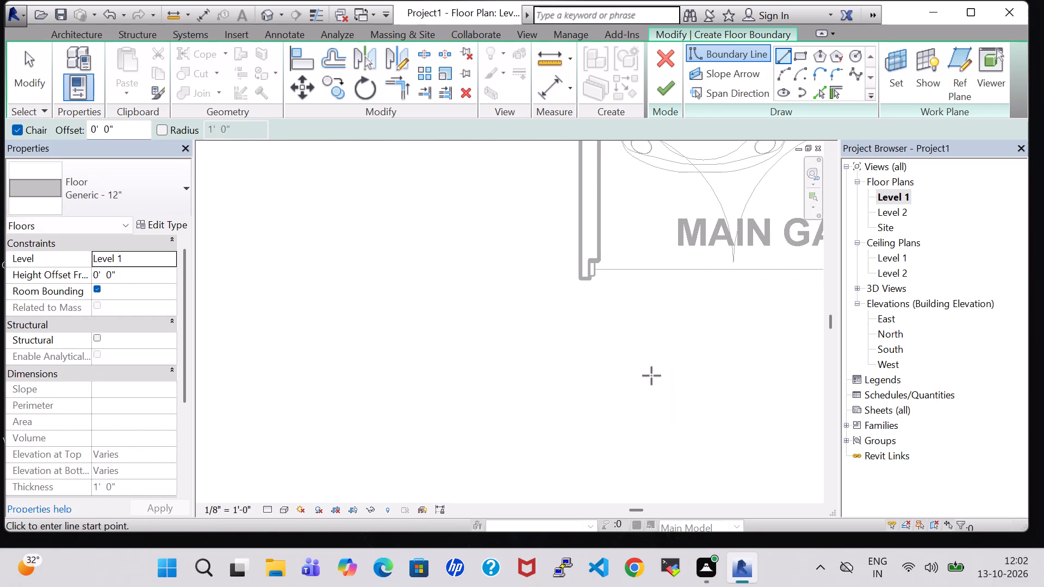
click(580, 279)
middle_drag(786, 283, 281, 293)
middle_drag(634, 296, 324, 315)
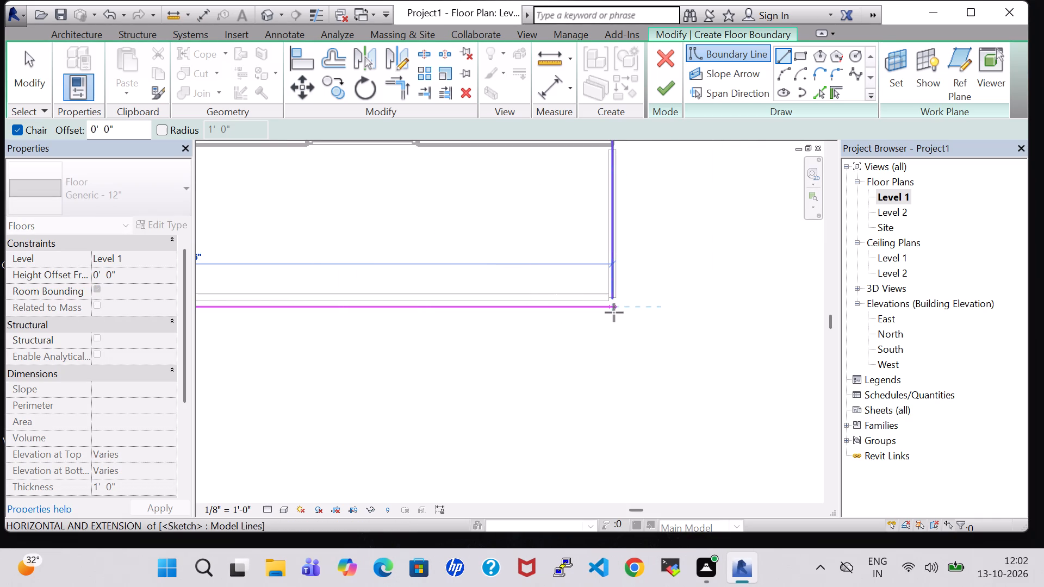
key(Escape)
Draw the south floor boundary along MAIN GATE and the glass railing, from the southeast corner to the west wall's outer face.
middle_drag(434, 351, 816, 370)
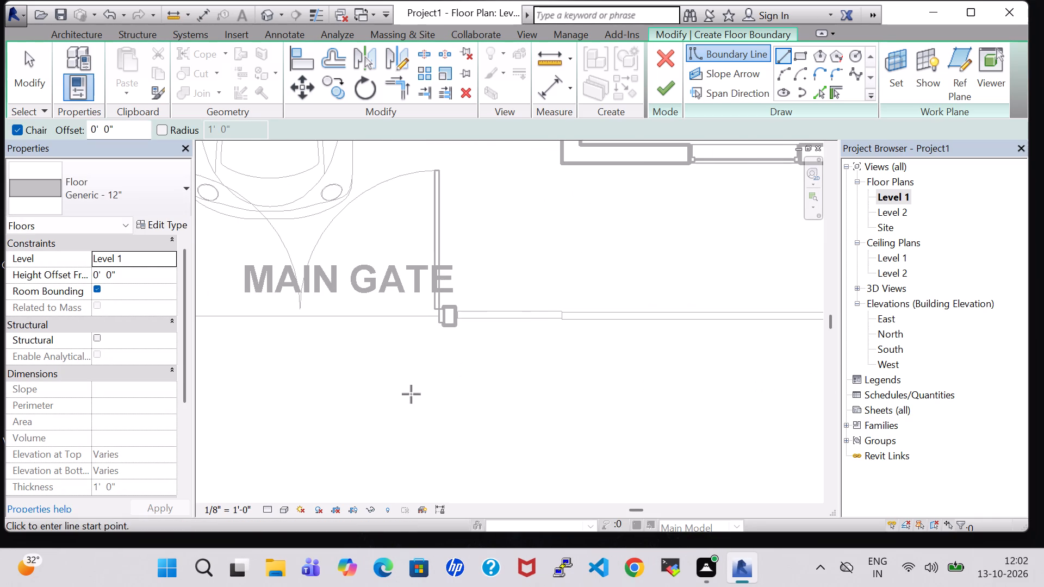
middle_drag(405, 394, 689, 391)
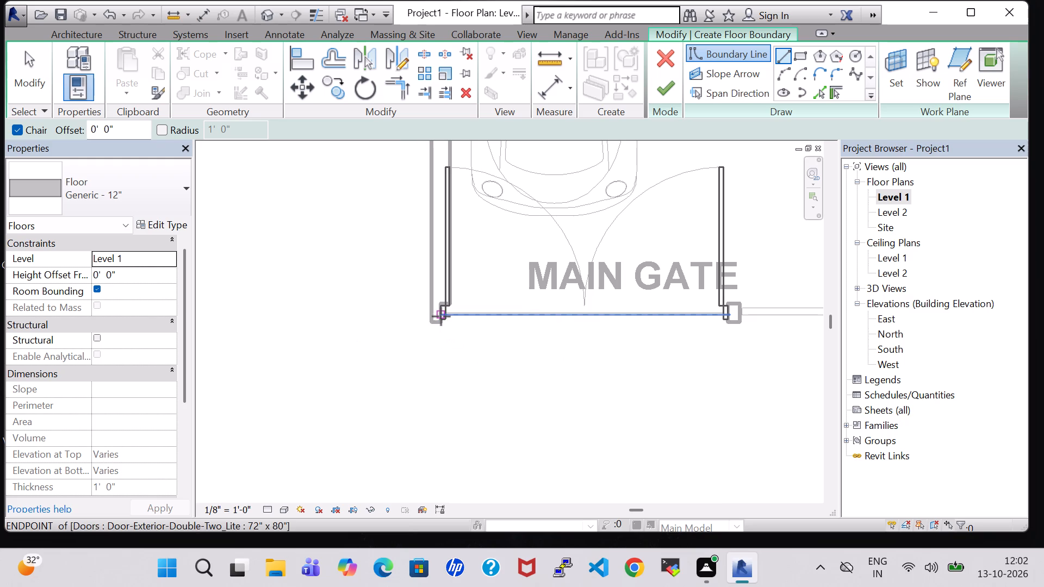
click(441, 316)
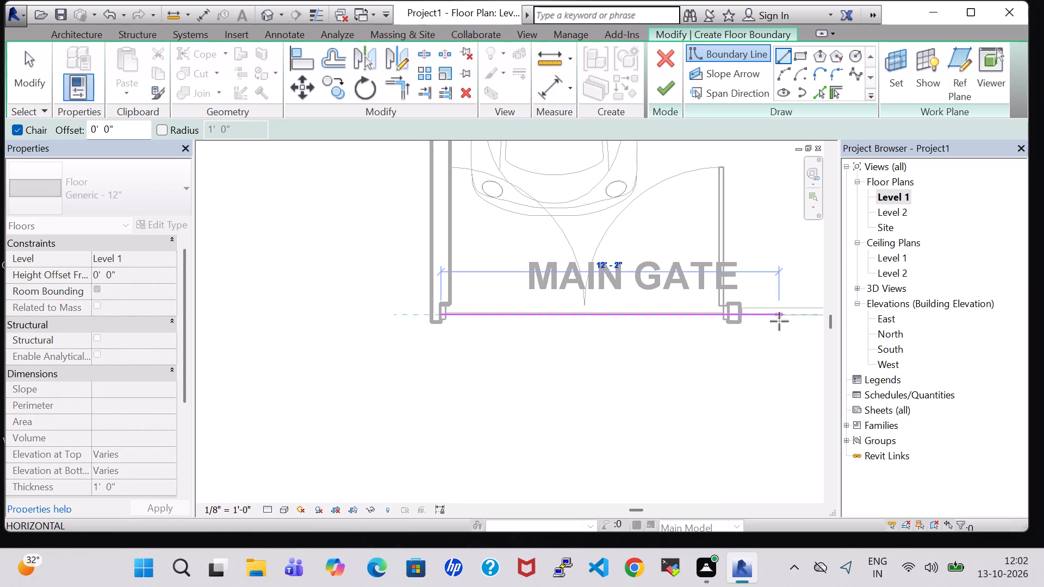
middle_drag(779, 321, 338, 340)
middle_drag(736, 344, 328, 358)
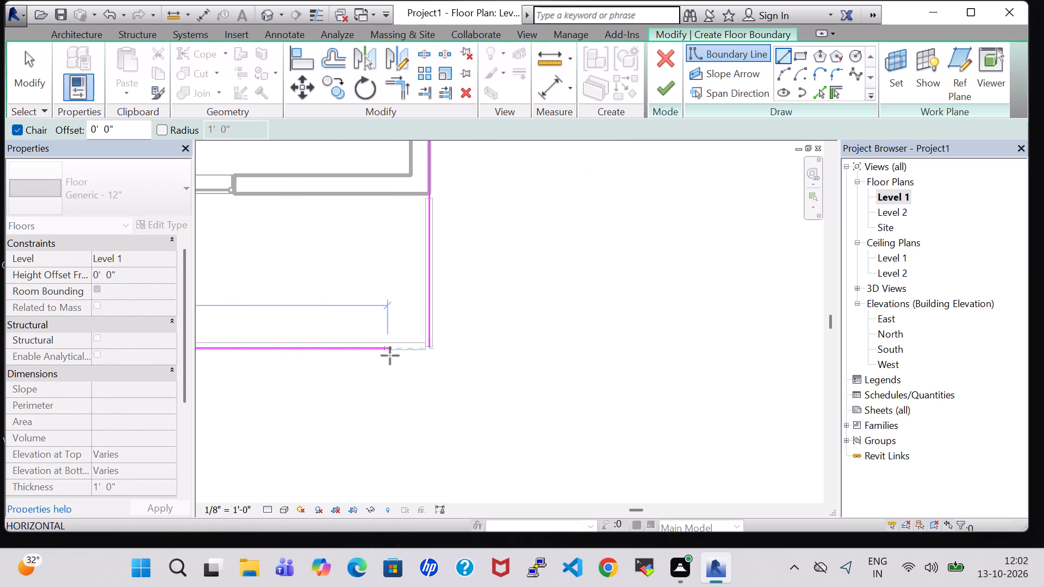
click(426, 348)
middle_drag(262, 353, 622, 412)
middle_drag(274, 349, 730, 358)
middle_drag(328, 282, 369, 364)
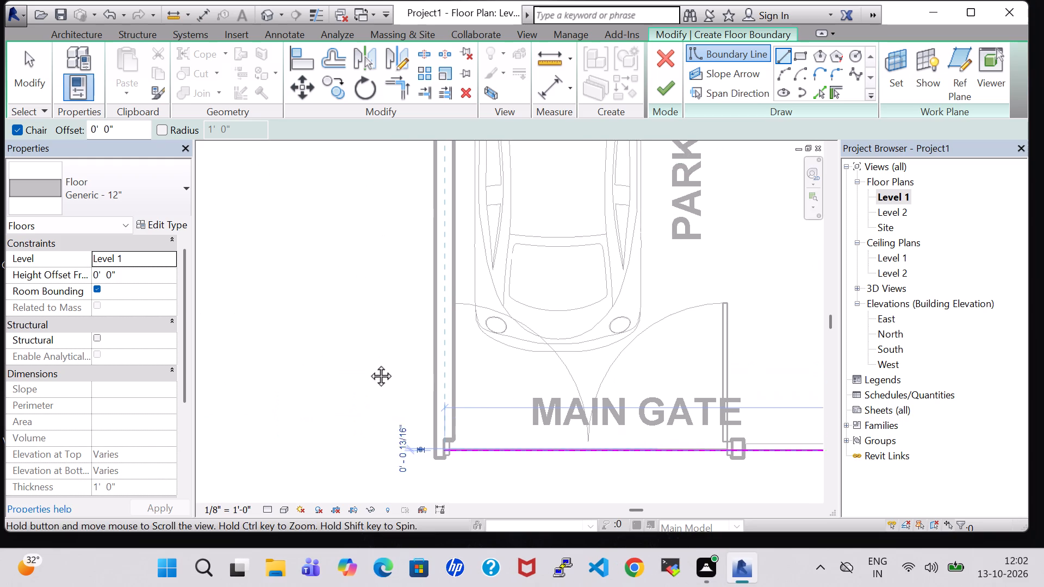
middle_drag(369, 364, 369, 366)
middle_drag(434, 484, 428, 387)
scroll(466, 428, up, 4)
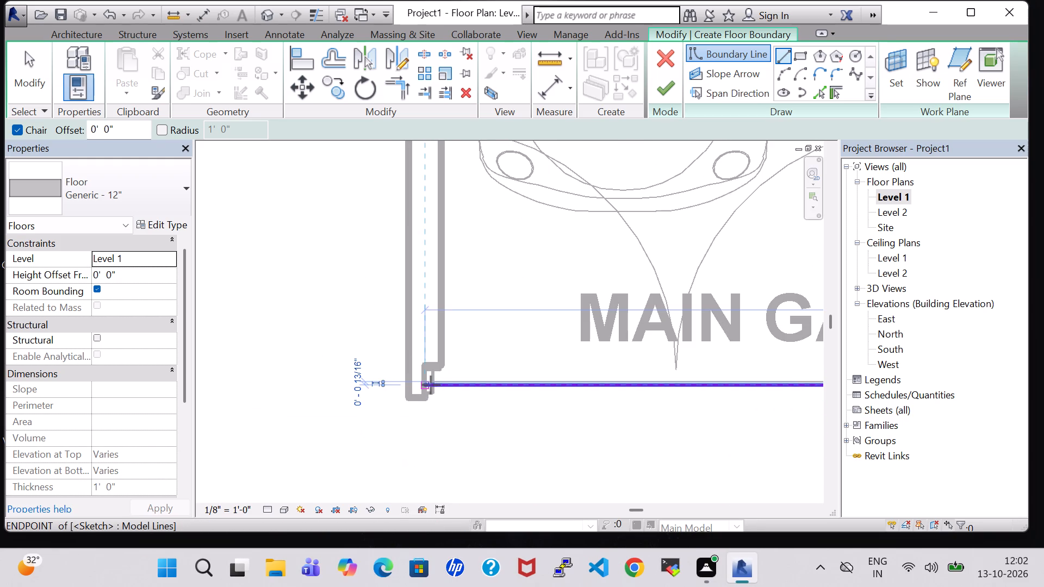
click(427, 385)
click(408, 386)
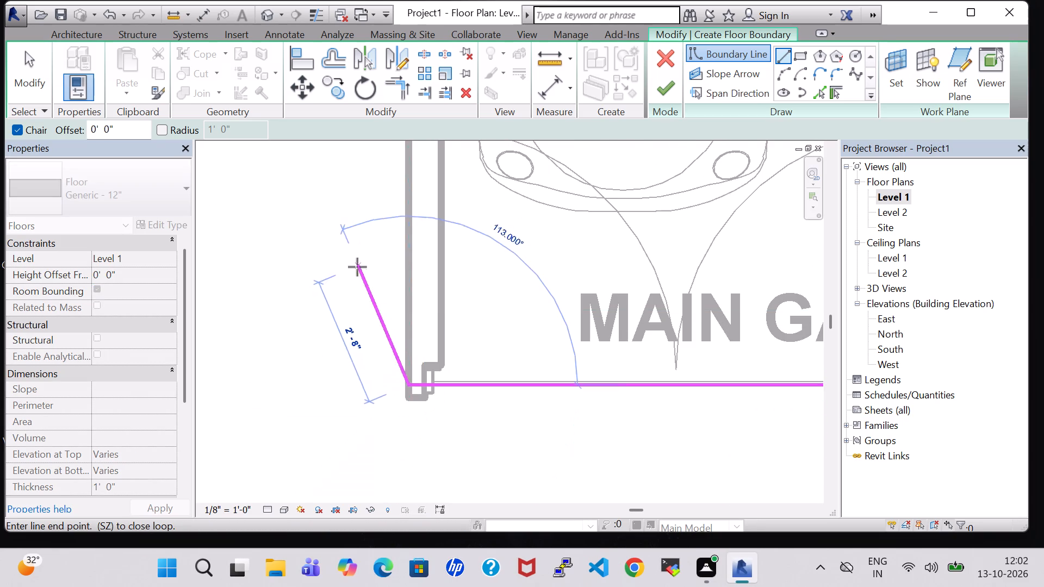
Close the boundary along the west wall's outer face up to the northwest corner and finish the Generic - 12" floor.
middle_drag(361, 267, 392, 279)
middle_click(445, 270)
scroll(445, 270, down, 1)
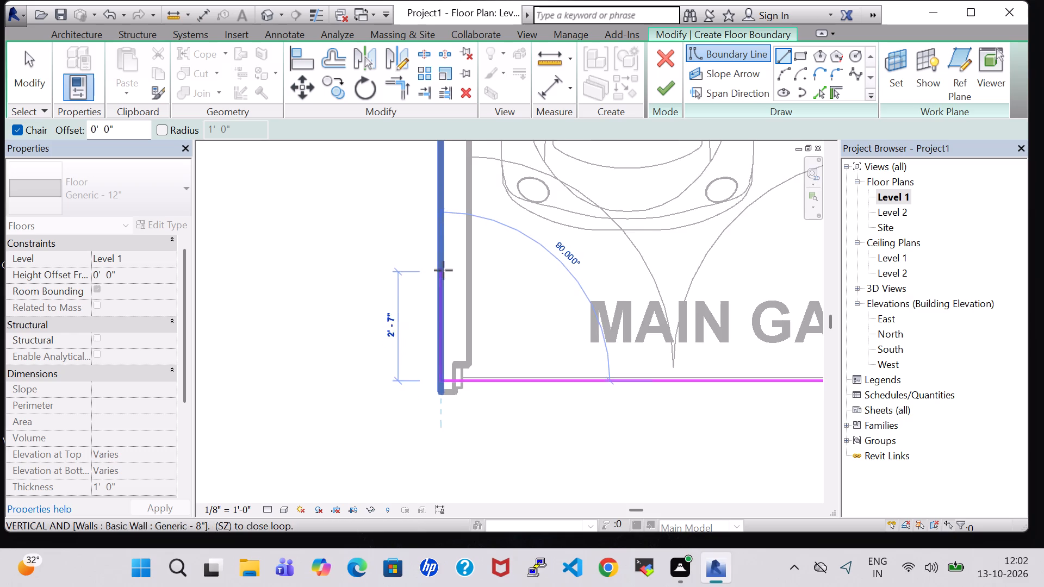
scroll(421, 240, down, 8)
middle_drag(439, 252, 434, 346)
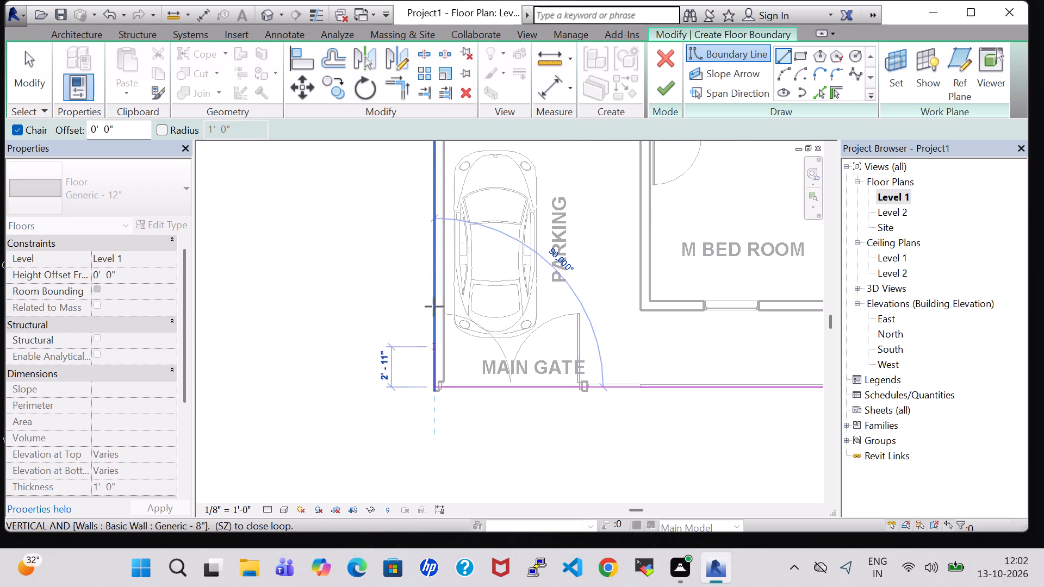
scroll(434, 279, down, 1)
middle_drag(434, 279, 433, 333)
scroll(433, 333, down, 3)
middle_drag(432, 246, 406, 423)
scroll(401, 267, up, 4)
scroll(411, 200, up, 1)
middle_drag(411, 200, 413, 265)
scroll(409, 255, up, 1)
click(414, 163)
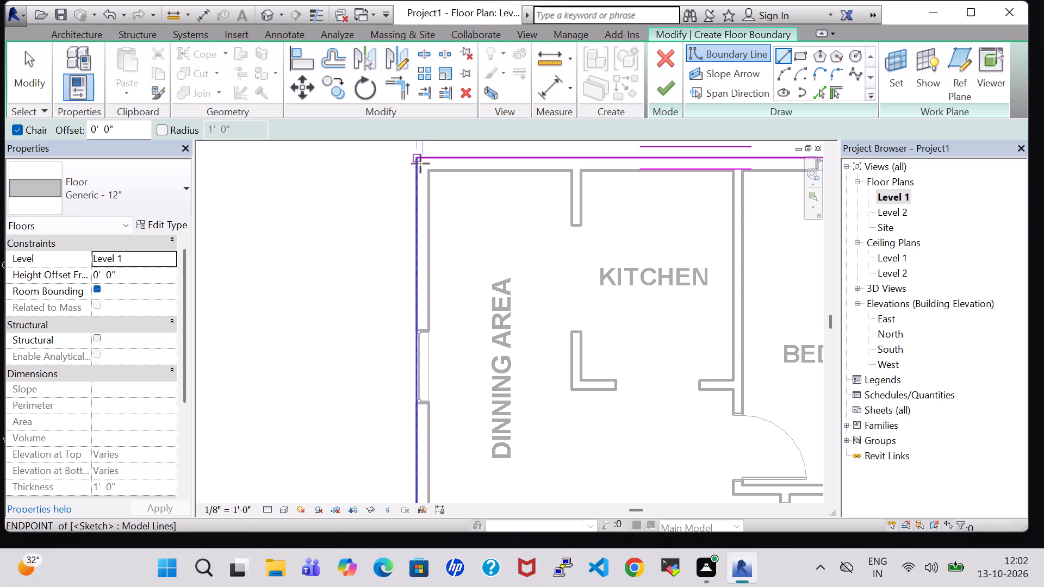
click(654, 88)
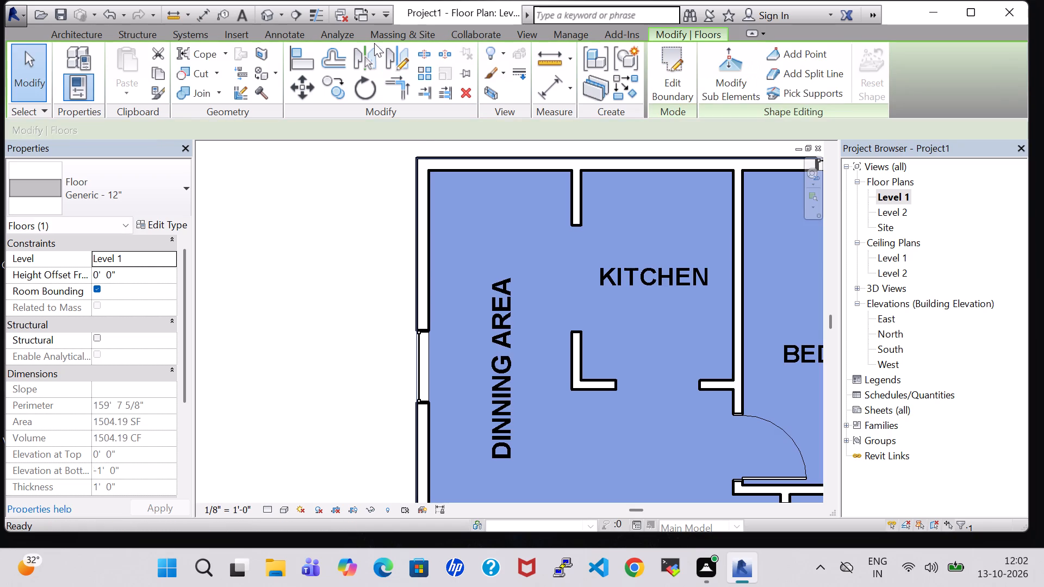
Examine the house's floor edge around MAIN GATE and the glass railing in the 3D view.
click(261, 11)
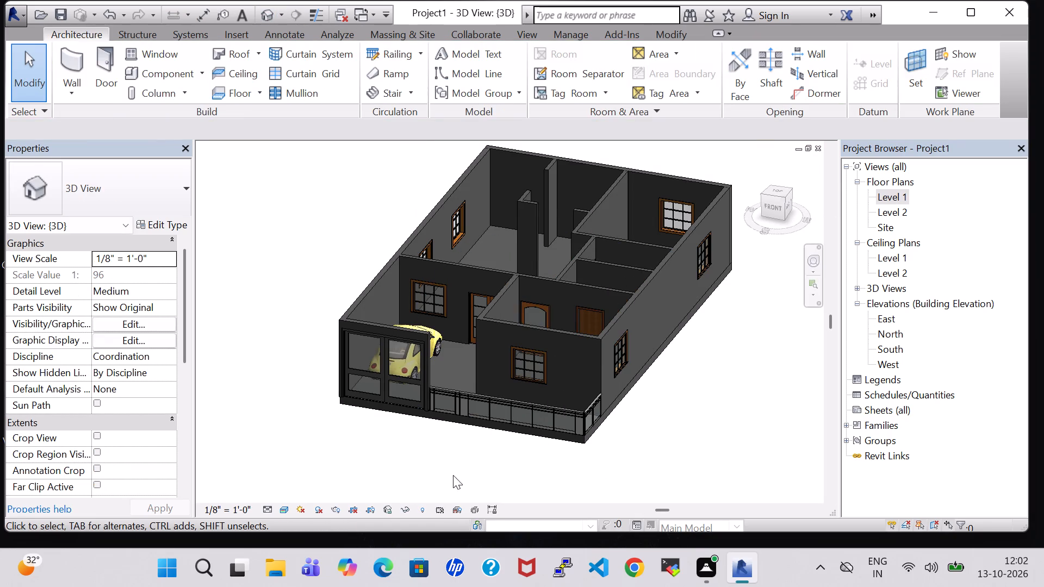
shift+middle_drag(372, 478, 549, 442)
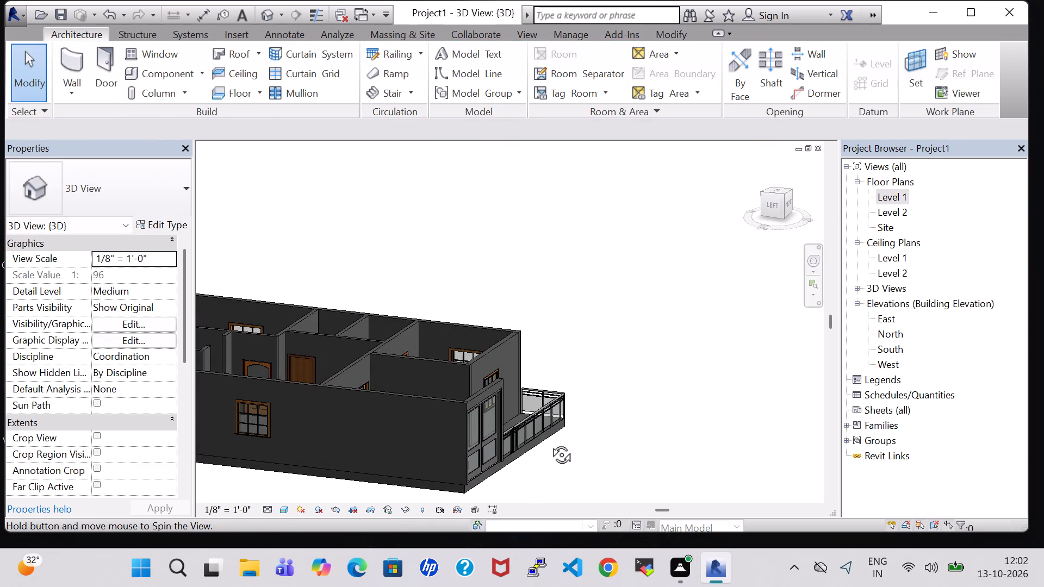
shift+middle_drag(549, 442, 525, 457)
shift+middle_drag(523, 458, 518, 459)
shift+middle_click(506, 463)
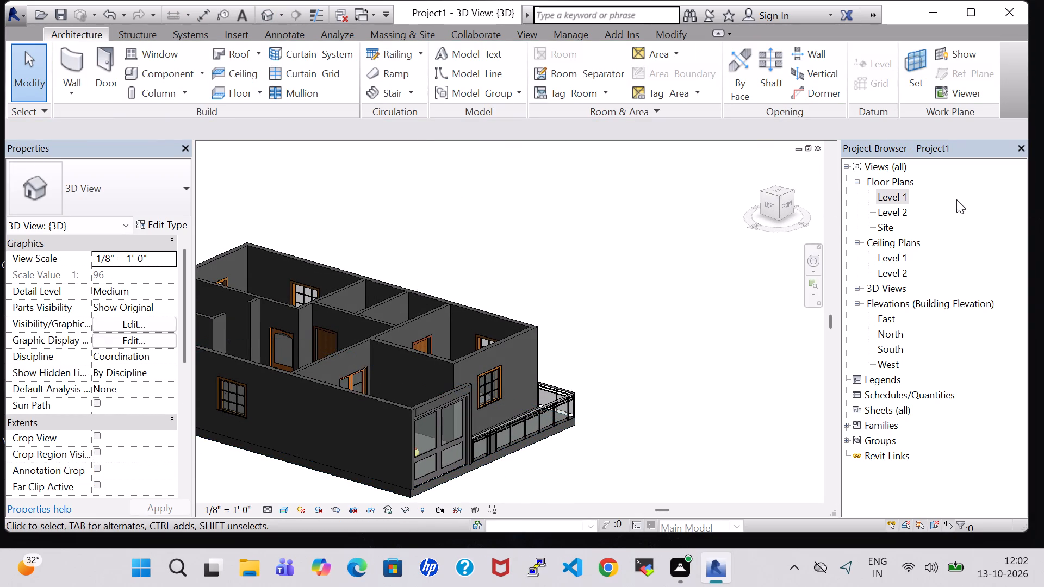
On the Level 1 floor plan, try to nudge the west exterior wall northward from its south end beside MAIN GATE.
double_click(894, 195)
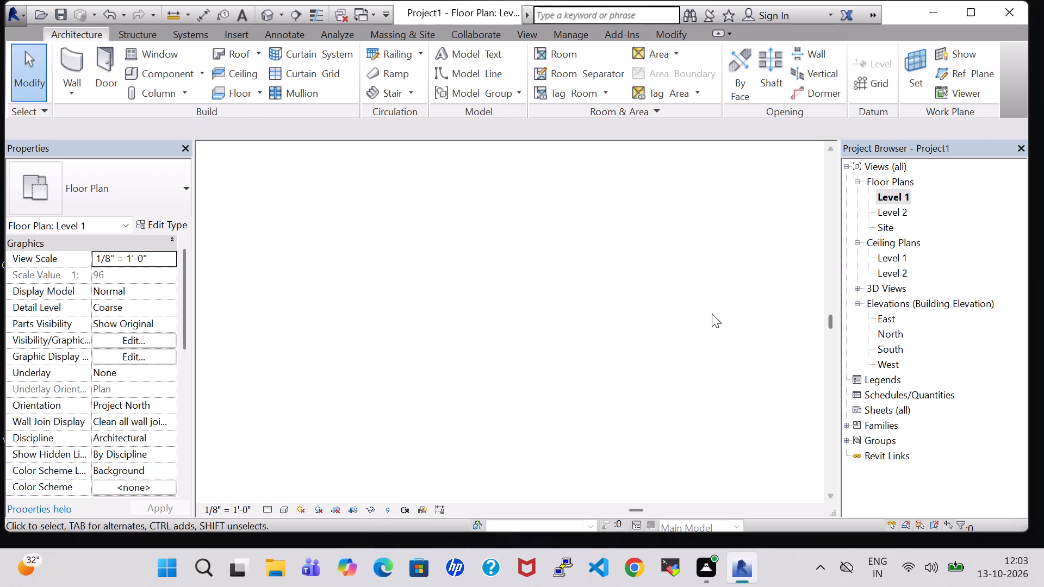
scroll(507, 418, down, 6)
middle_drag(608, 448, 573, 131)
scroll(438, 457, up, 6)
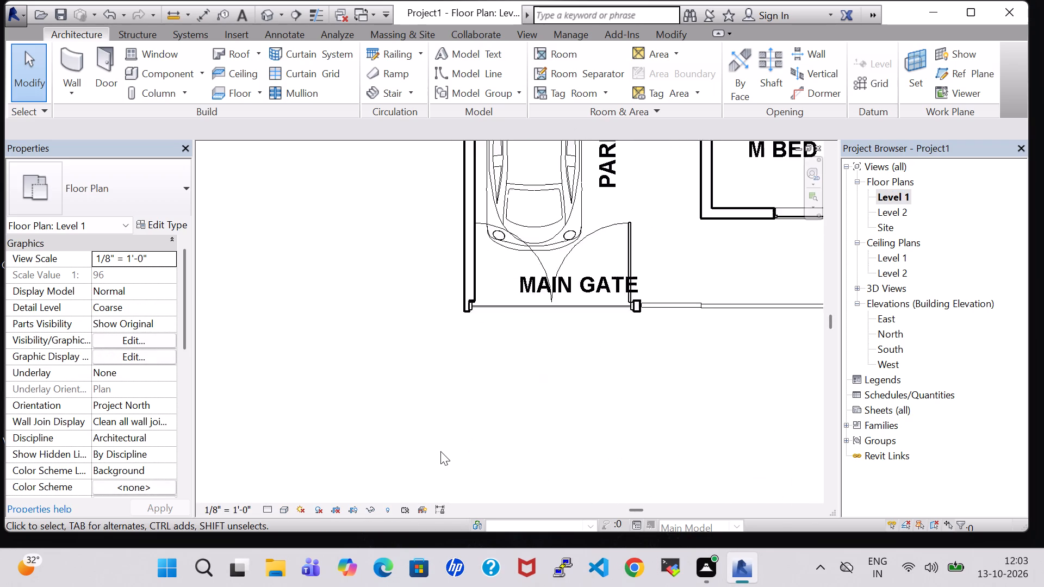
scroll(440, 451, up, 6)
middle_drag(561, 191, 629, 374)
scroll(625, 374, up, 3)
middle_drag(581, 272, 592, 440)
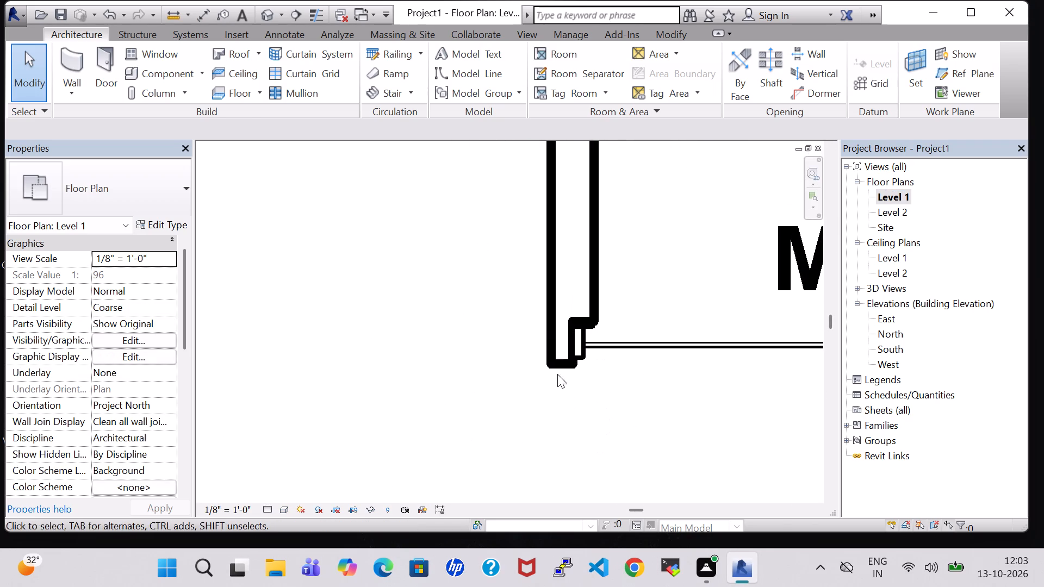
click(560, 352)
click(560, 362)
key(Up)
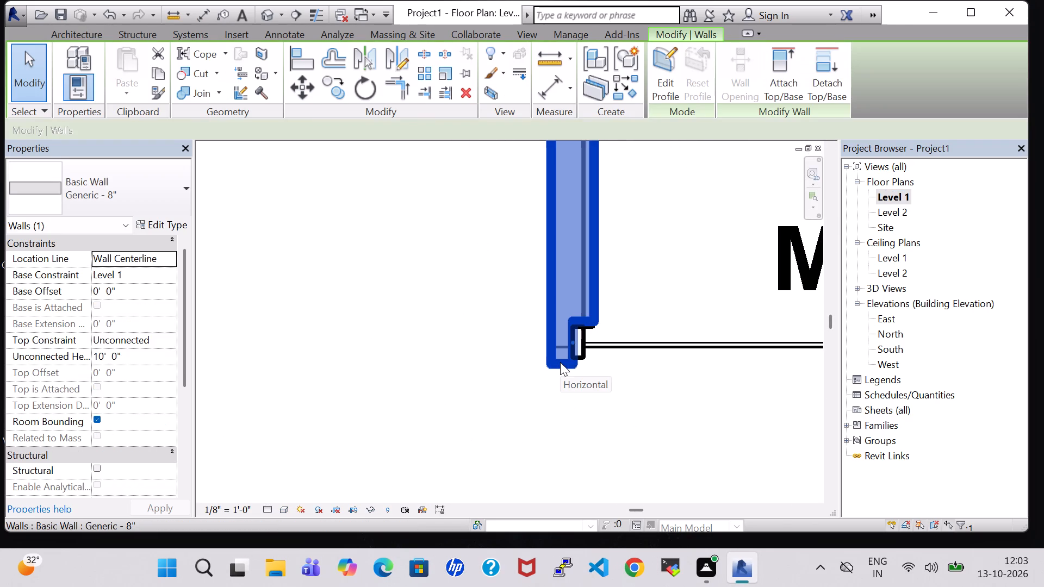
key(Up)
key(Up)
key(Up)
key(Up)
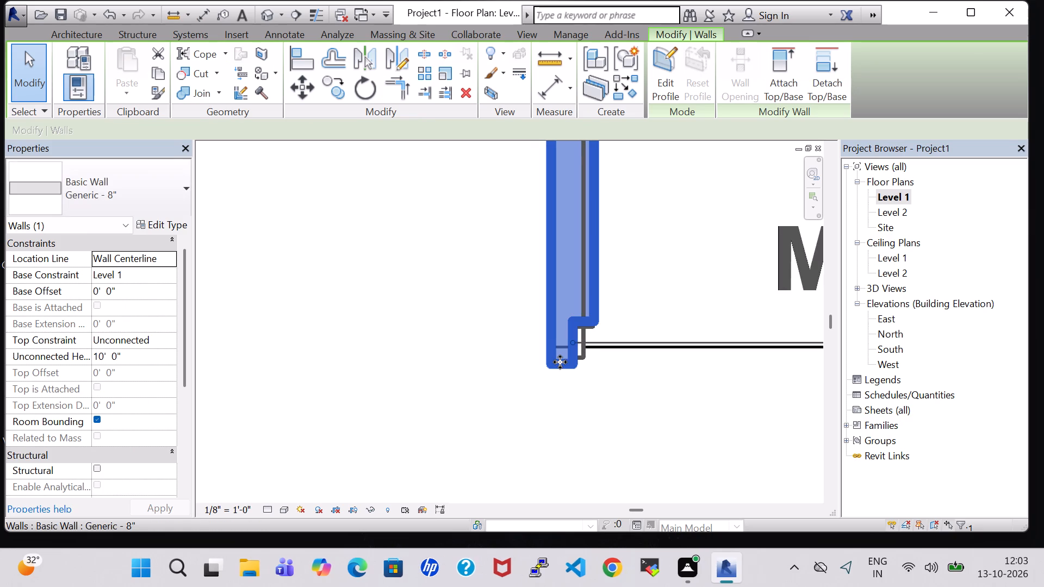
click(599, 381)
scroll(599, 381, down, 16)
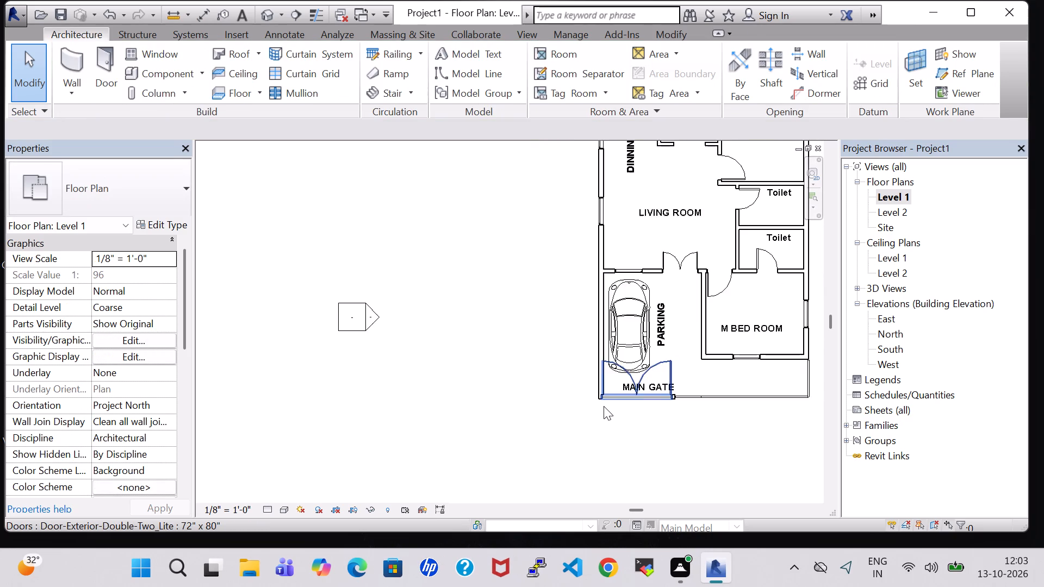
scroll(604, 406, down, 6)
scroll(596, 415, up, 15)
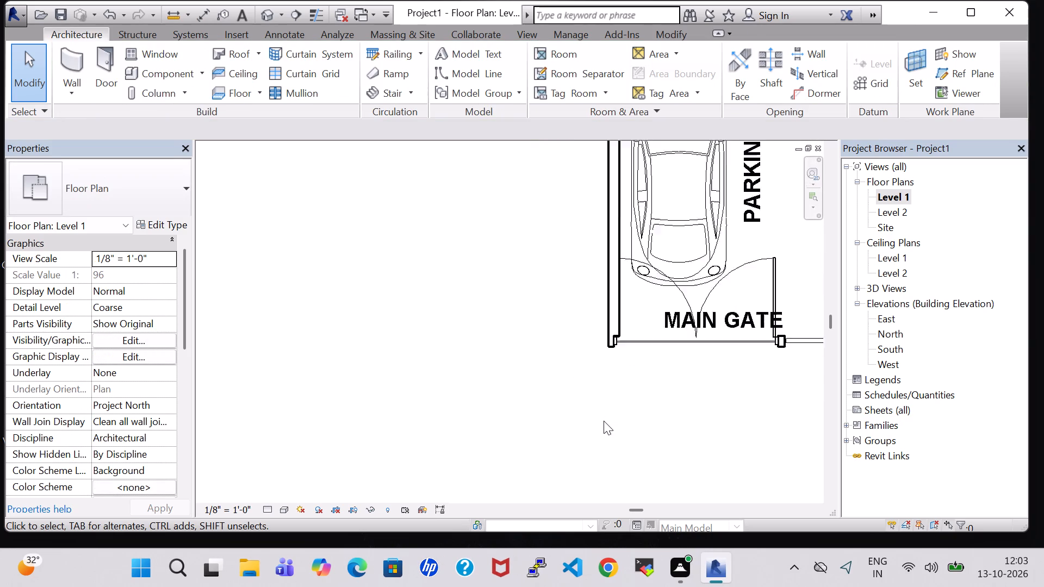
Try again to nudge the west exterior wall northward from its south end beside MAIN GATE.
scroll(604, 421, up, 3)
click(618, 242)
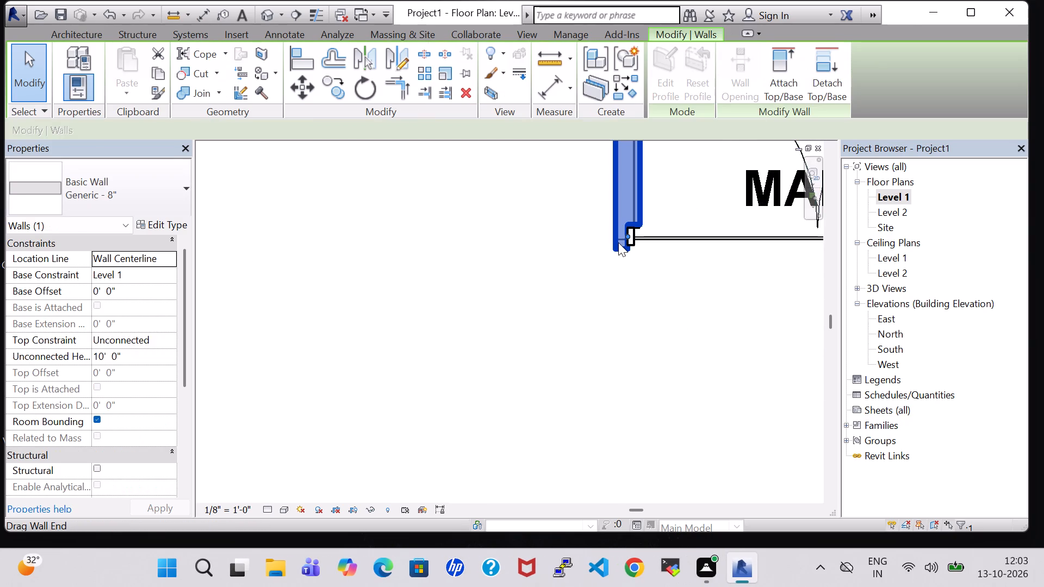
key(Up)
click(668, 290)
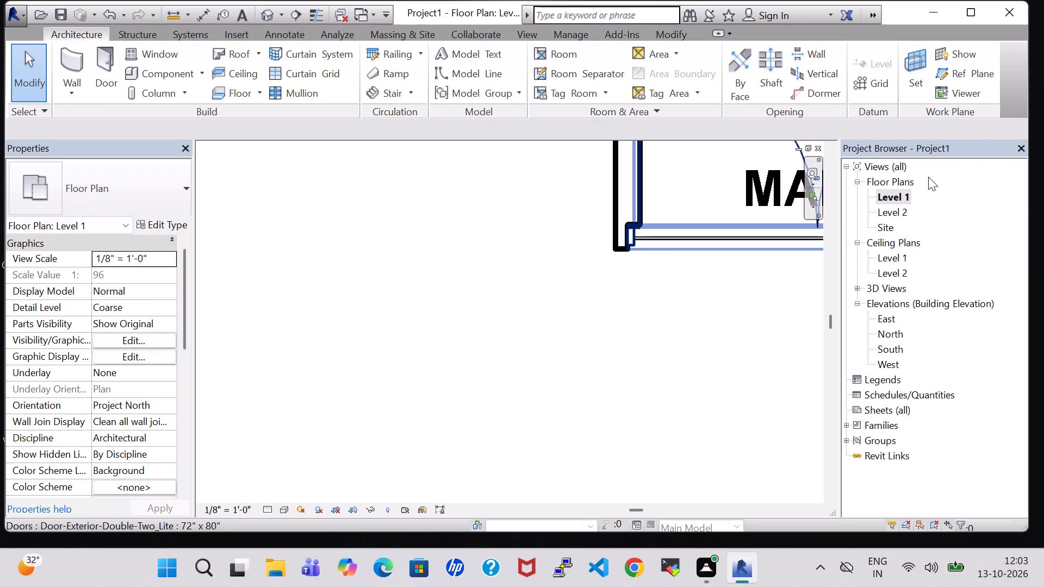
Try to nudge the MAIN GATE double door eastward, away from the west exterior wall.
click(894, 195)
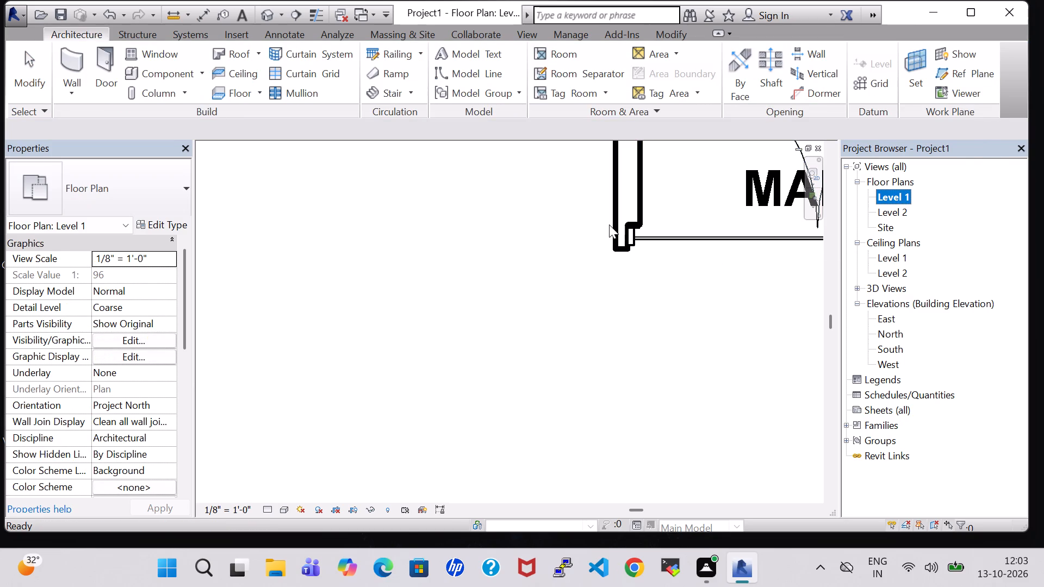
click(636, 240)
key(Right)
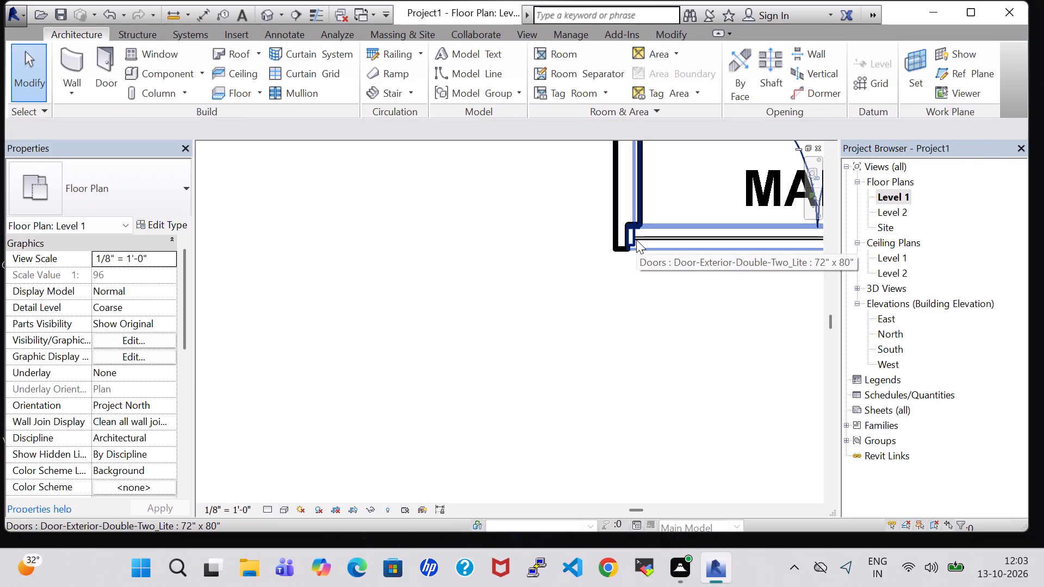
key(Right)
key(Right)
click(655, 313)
Examine the house front, MAIN GATE, glass railing and car bay from several angles in the 3D view.
scroll(661, 314, down, 4)
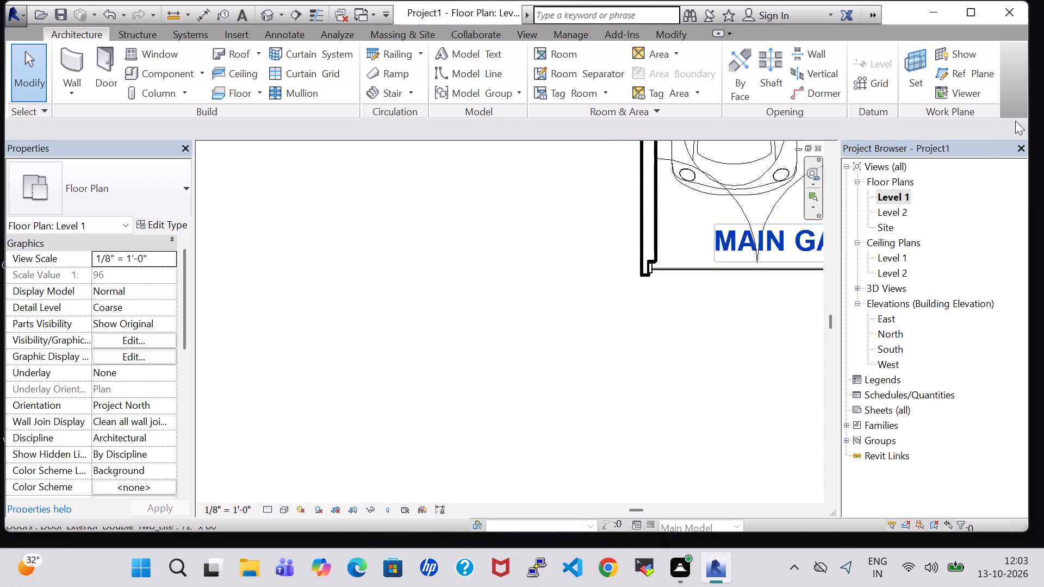
scroll(815, 221, down, 4)
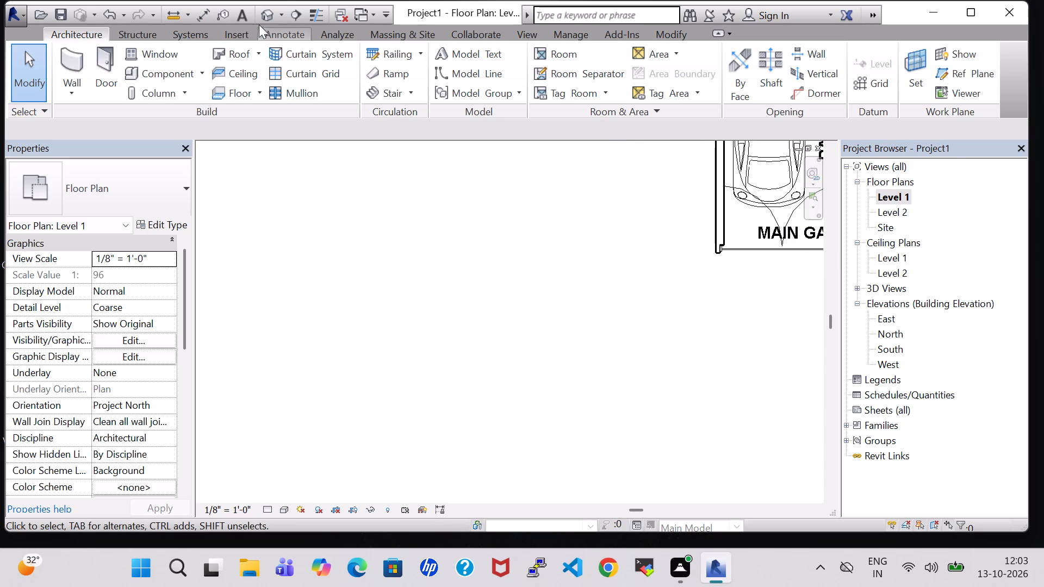
click(269, 14)
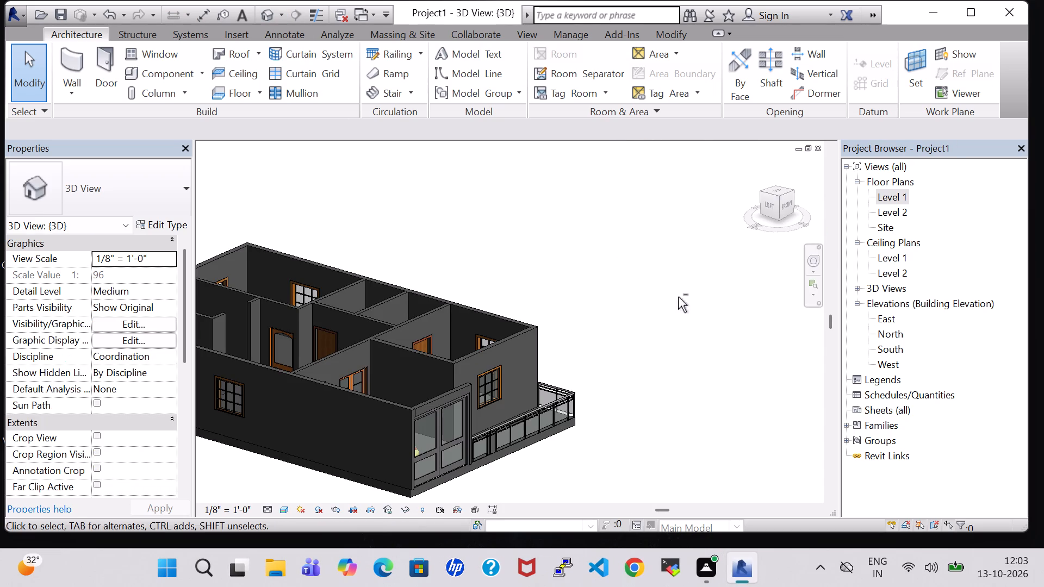
shift+middle_drag(678, 297, 573, 309)
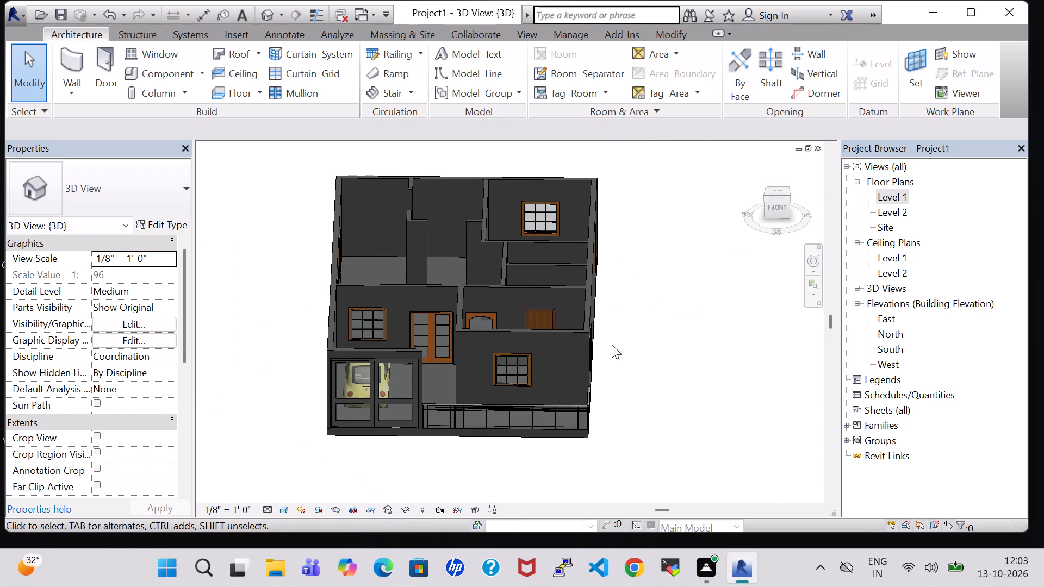
shift+middle_drag(620, 358, 622, 282)
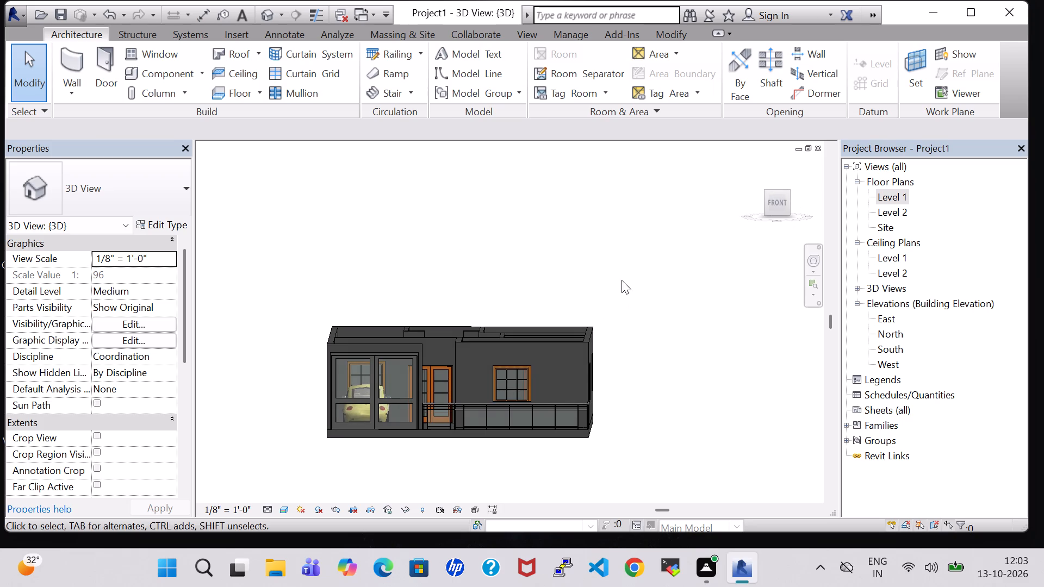
shift+middle_drag(624, 247, 625, 288)
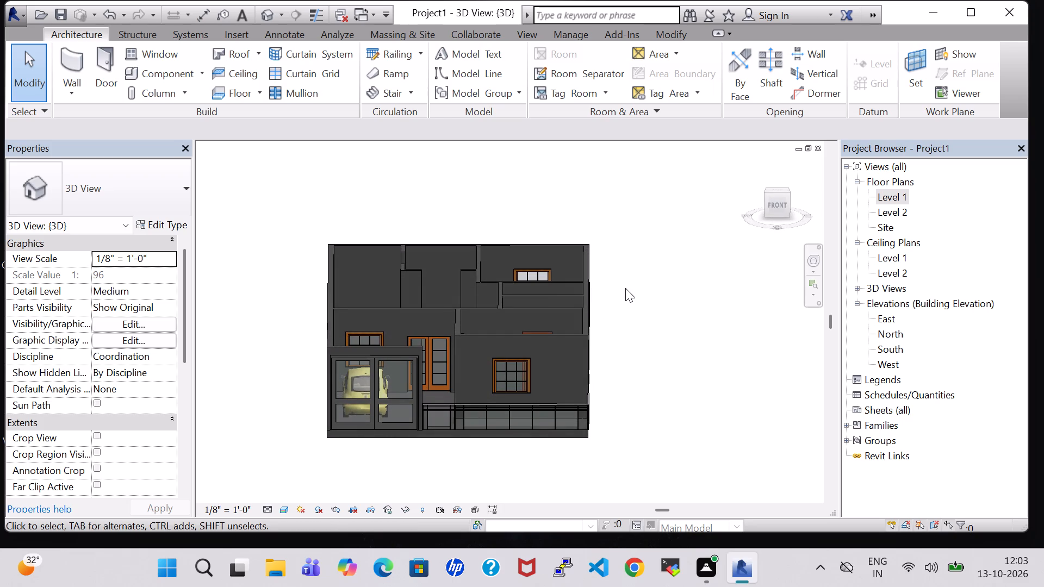
shift+middle_drag(637, 271, 634, 312)
shift+scroll(637, 271, down, 1)
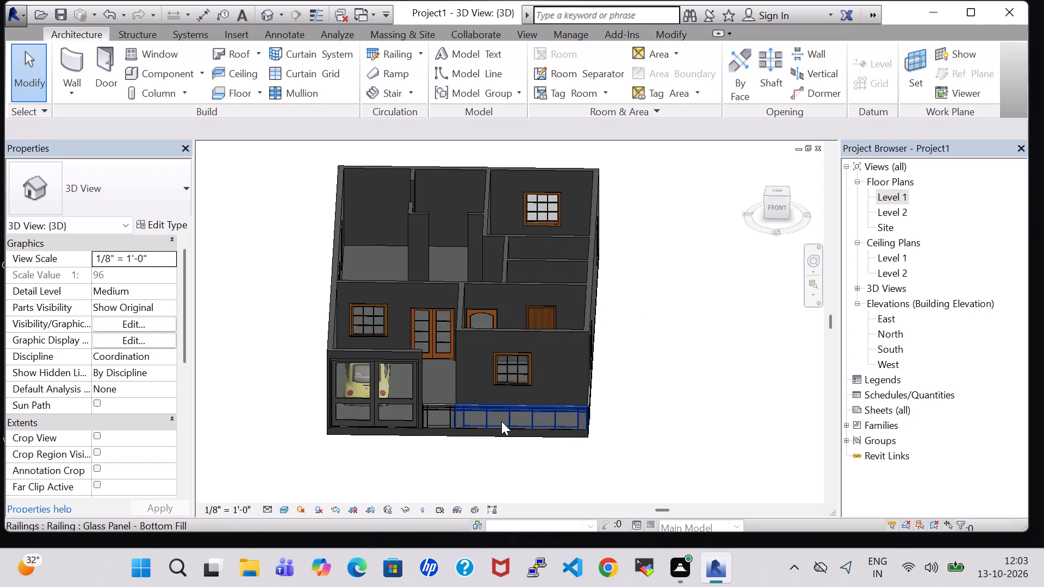
shift+middle_drag(648, 223, 650, 285)
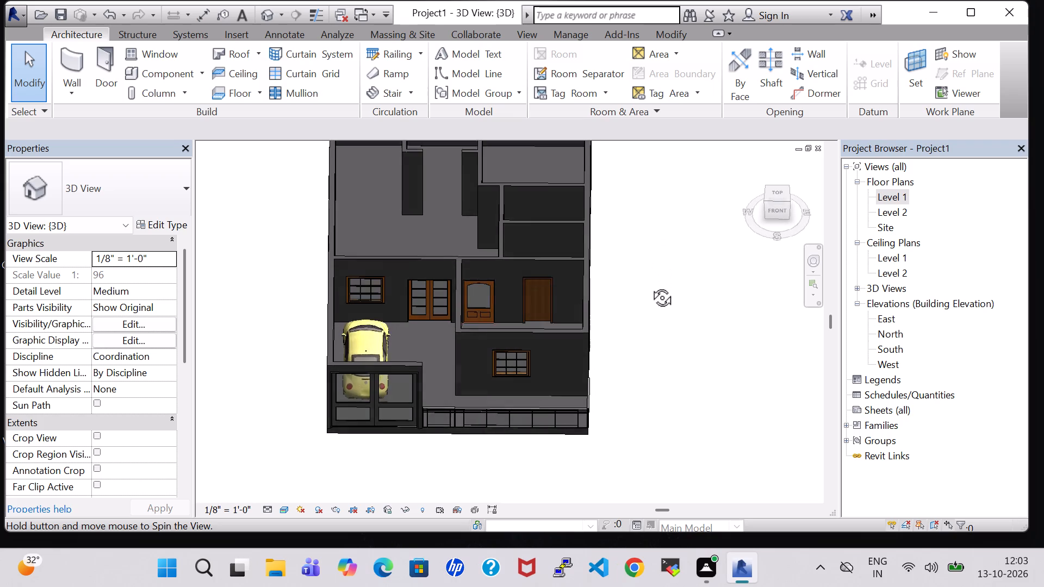
shift+middle_drag(650, 285, 650, 309)
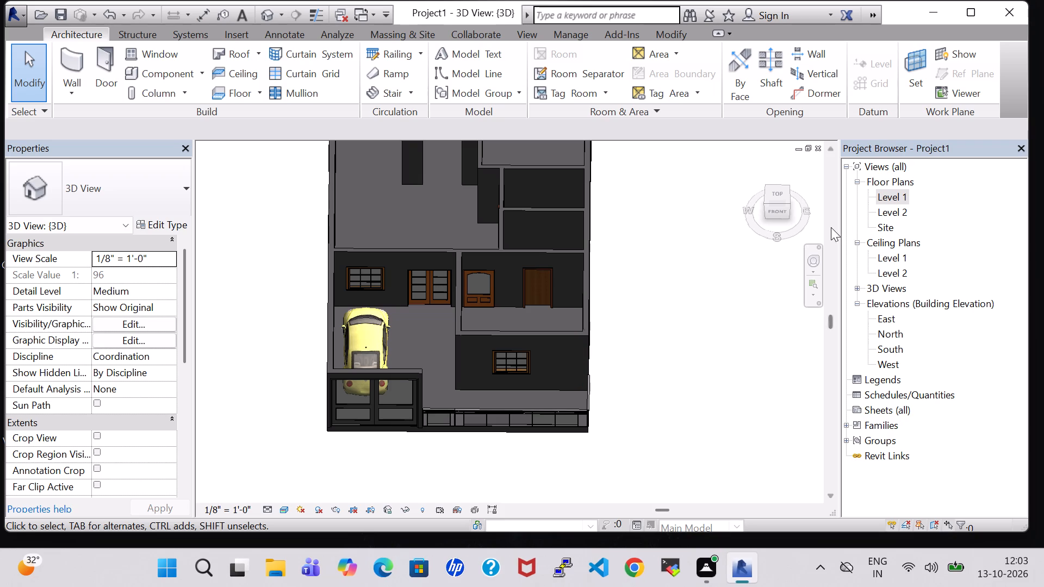
middle_drag(718, 320, 704, 352)
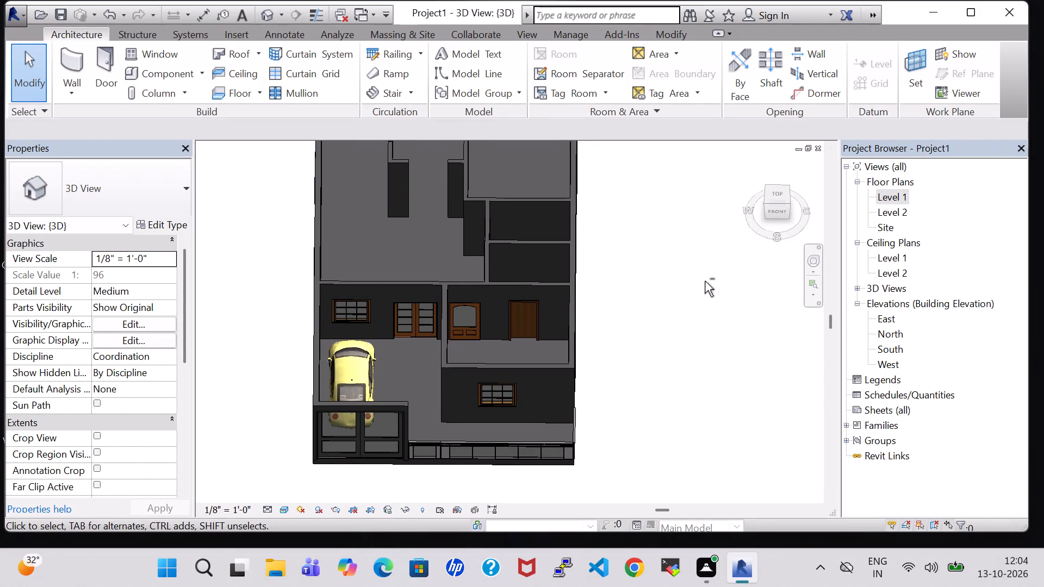
shift+middle_drag(705, 281, 688, 309)
shift+middle_click(688, 306)
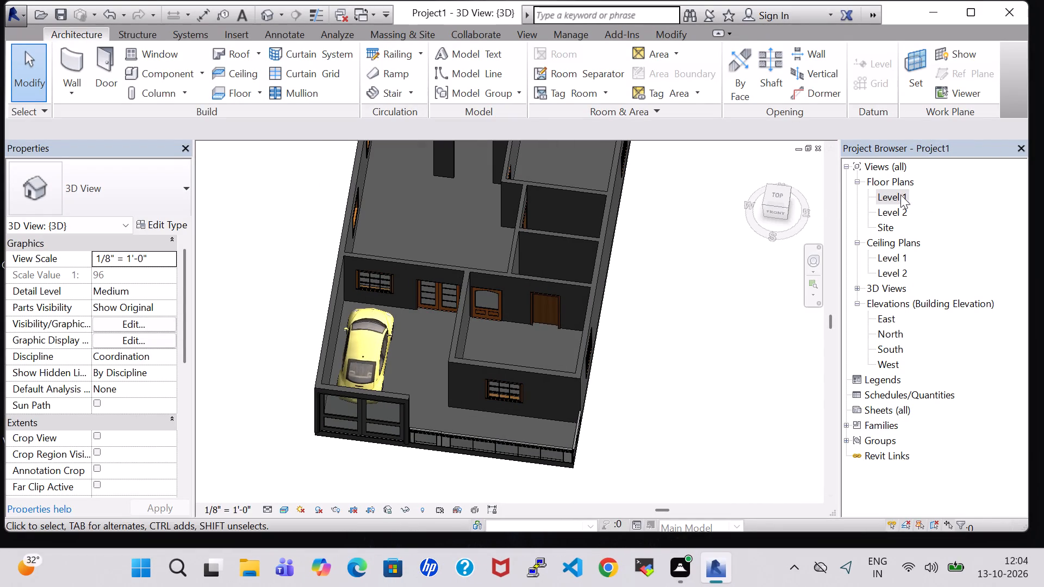
On the Level 1 floor plan, nudge the MAIN GATE room tag westward so it sits centred between the gate's two door leaves.
double_click(898, 193)
scroll(607, 302, down, 7)
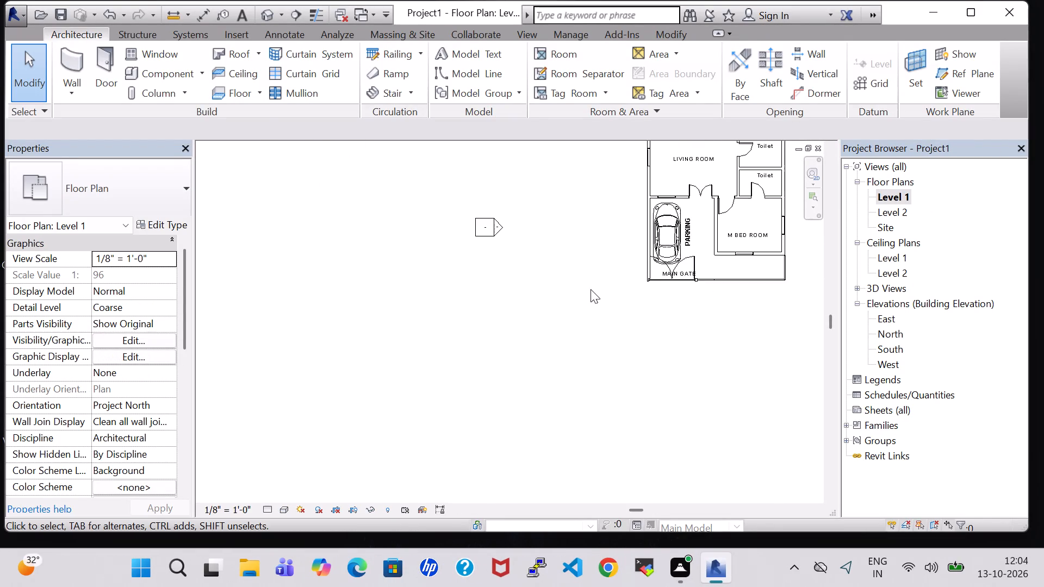
middle_drag(591, 289, 465, 379)
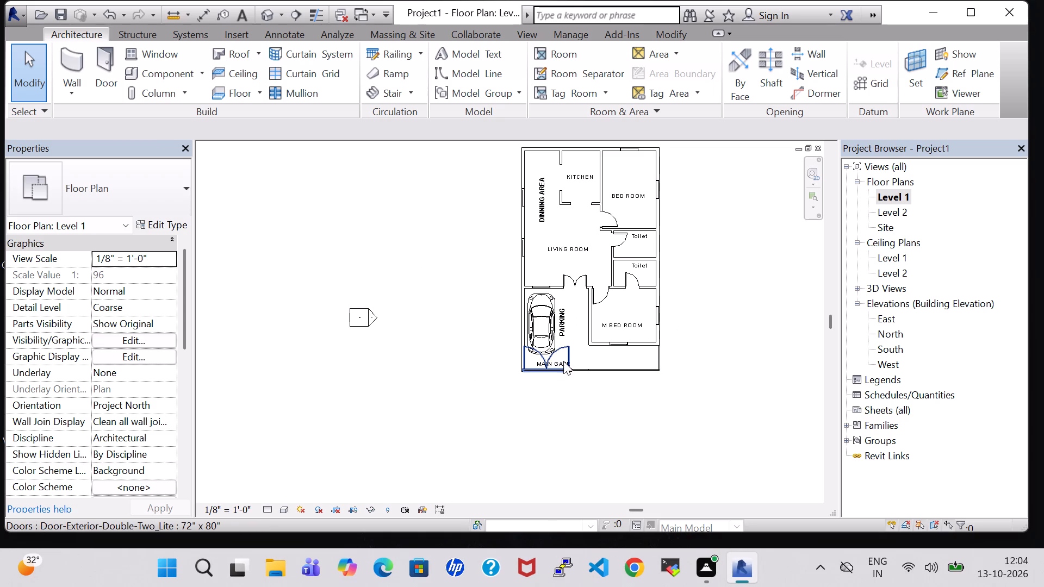
click(576, 421)
scroll(576, 420, up, 10)
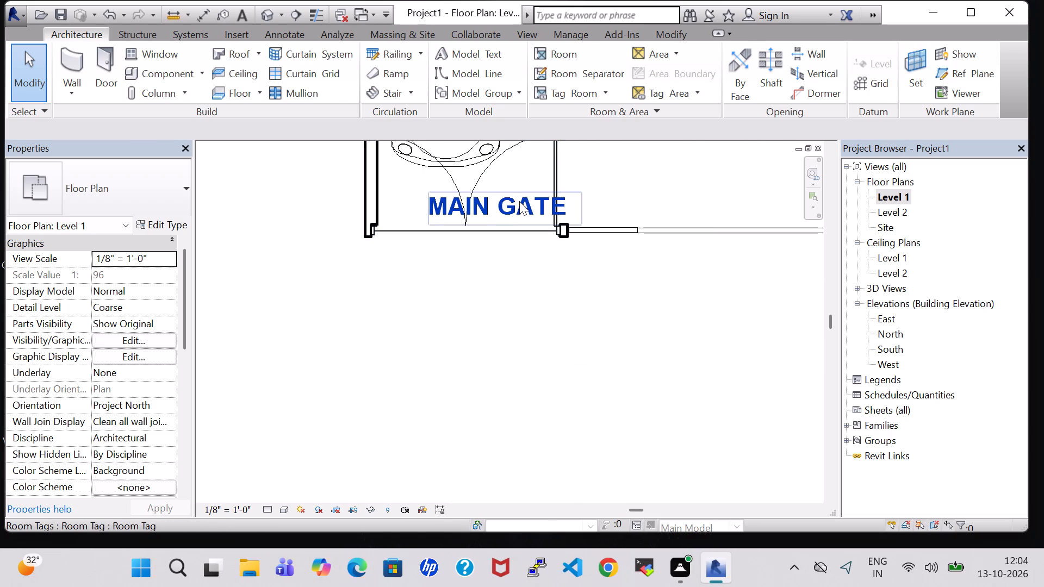
click(519, 201)
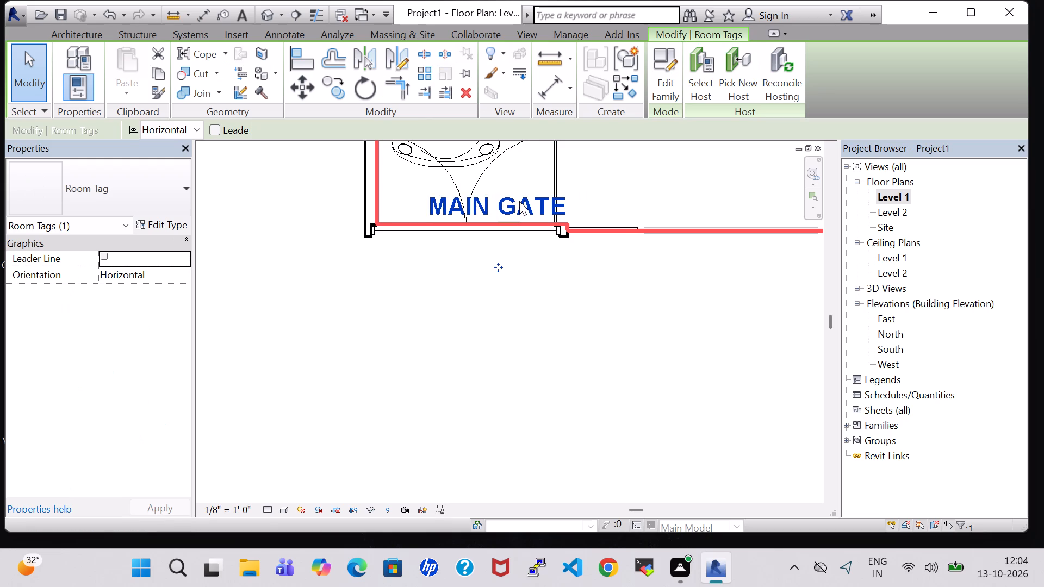
key(Left)
key(Left)
key(Left)
key(Left)
key(Left)
key(Left)
key(Left)
key(Left)
key(Left)
key(Left)
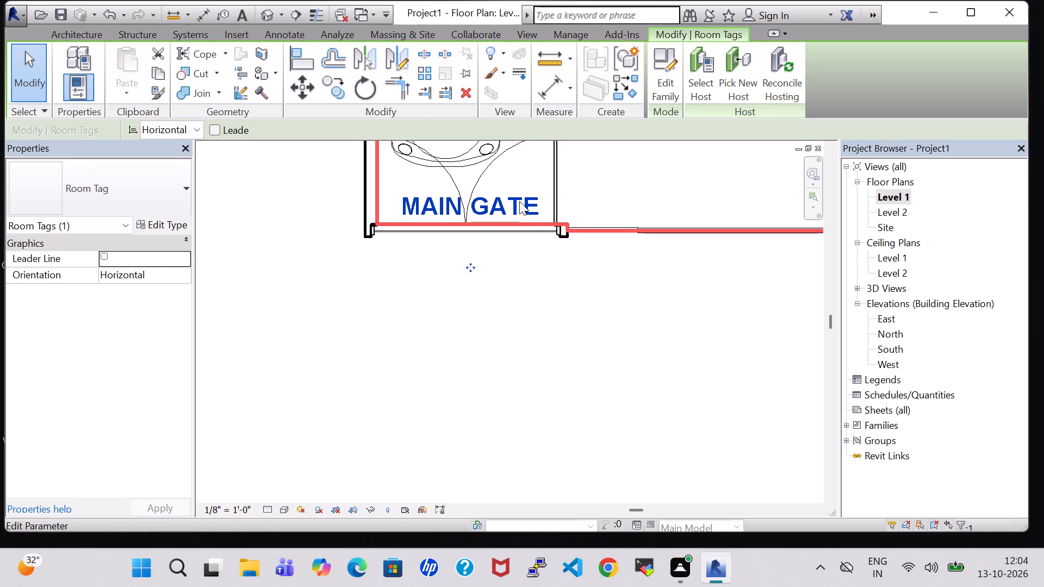
key(Right)
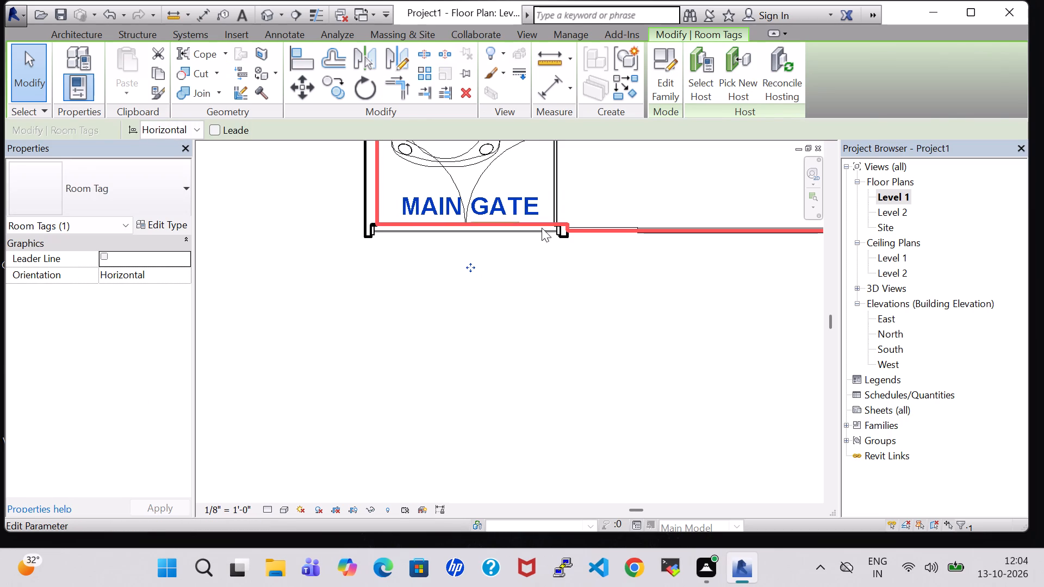
click(542, 314)
Nudge the MAIN GATE double door eastward so its centre lies 5' - 7" from the west exterior wall.
scroll(542, 314, down, 4)
middle_drag(650, 369, 478, 392)
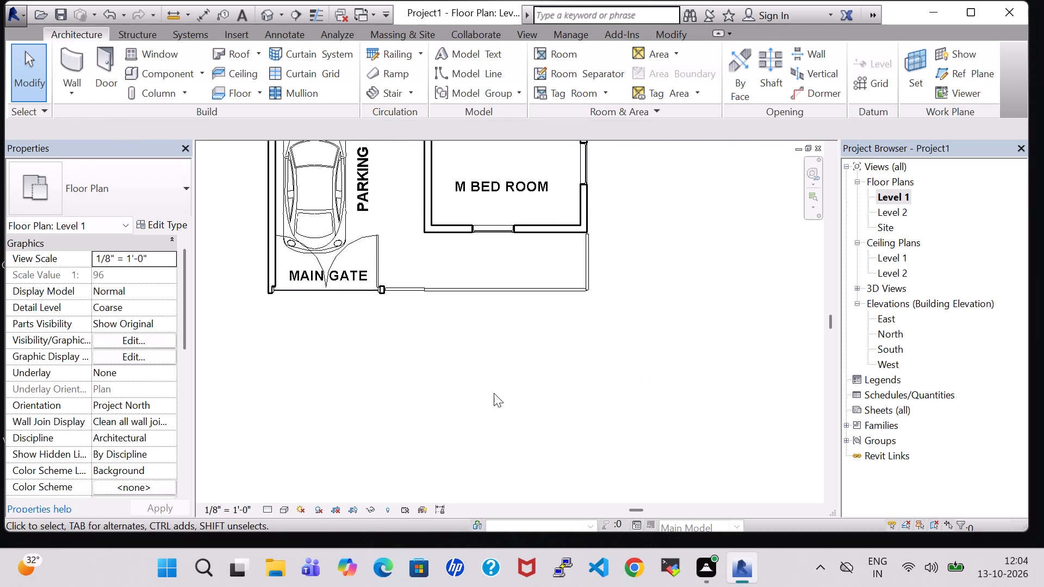
scroll(494, 393, down, 2)
middle_drag(530, 341, 555, 408)
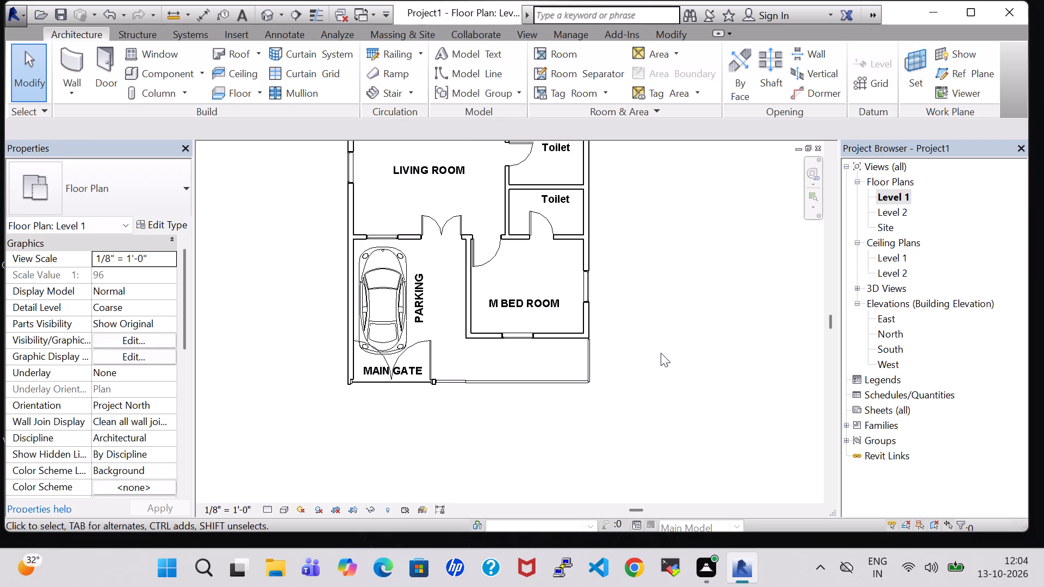
click(421, 351)
click(430, 339)
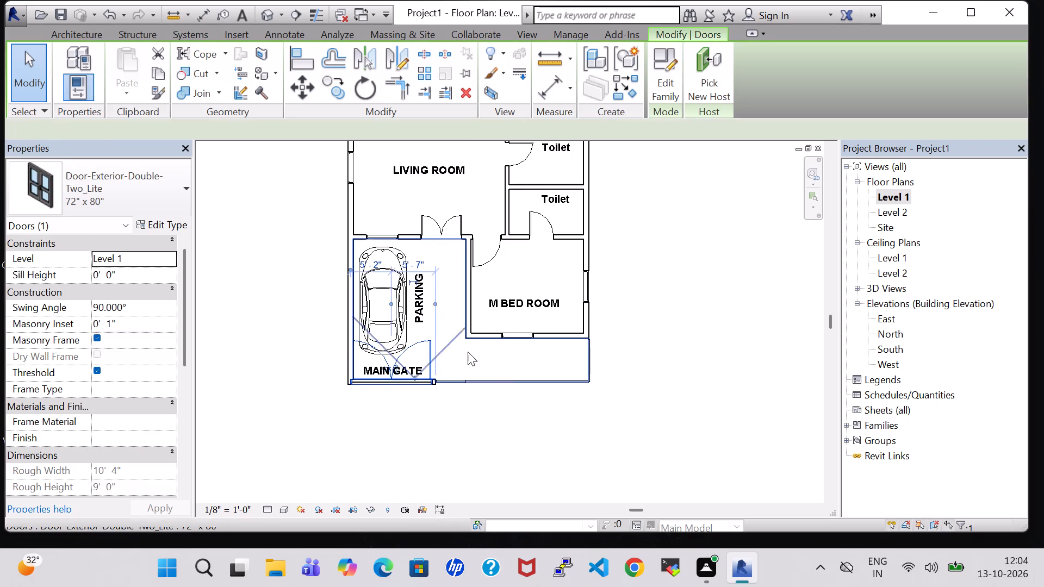
key(Right)
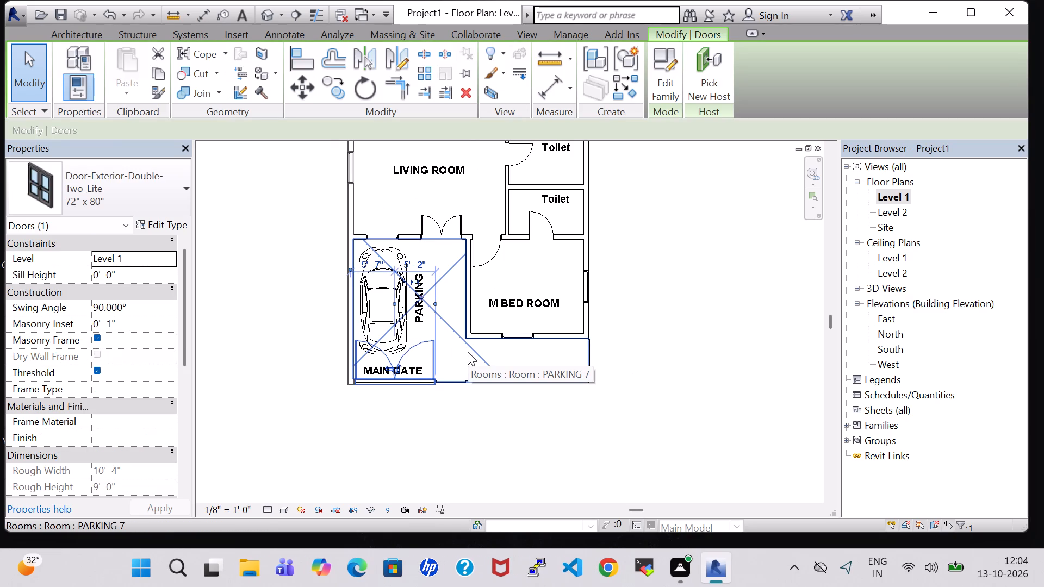
click(476, 431)
Nudge the RPC Beetle car slightly eastward in the parking bay, away from the west wall.
click(384, 286)
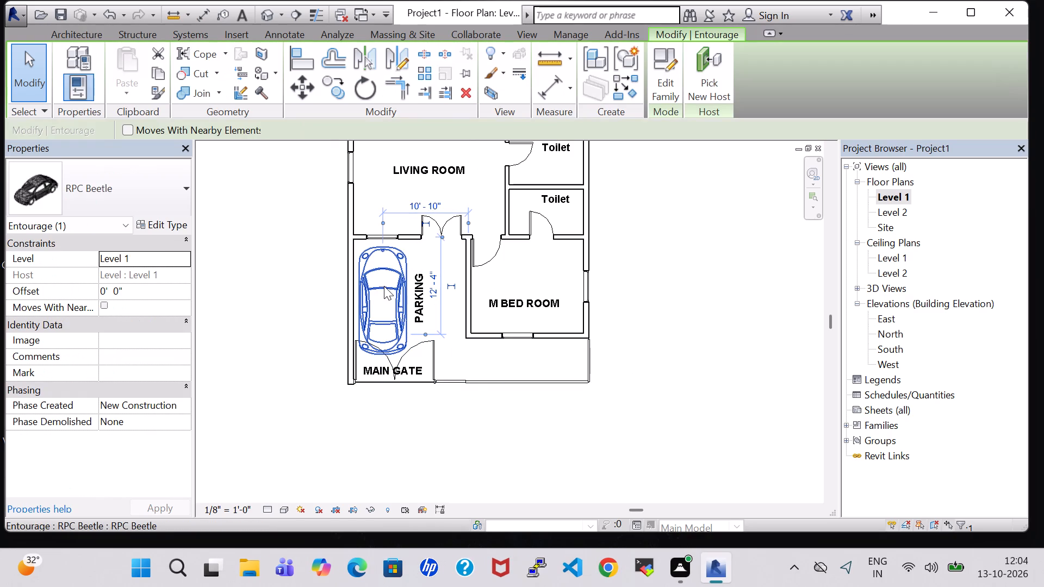
key(Right)
click(627, 327)
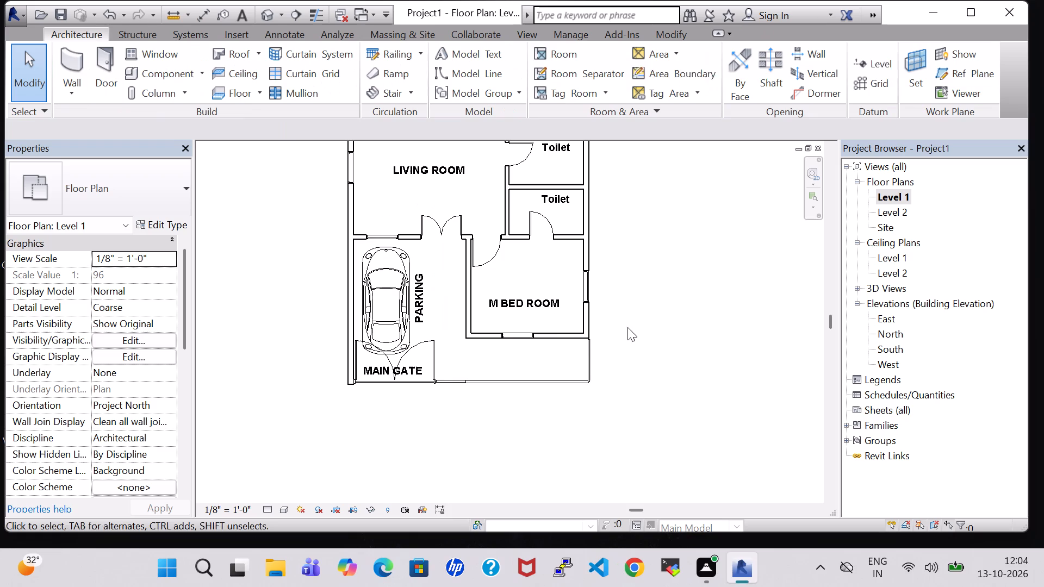
Nudge the PARKING room tag slightly eastward, away from the car.
click(427, 299)
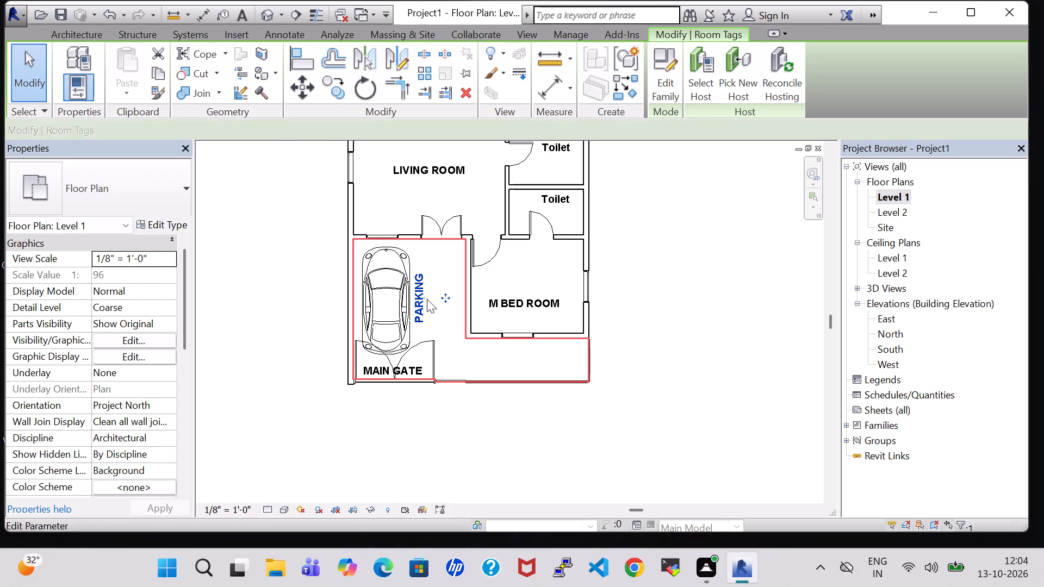
key(Right)
click(664, 354)
Review the full Level 1 plan layout, and examine the gate, car and railing arrangement in the 3D view.
scroll(664, 354, down, 1)
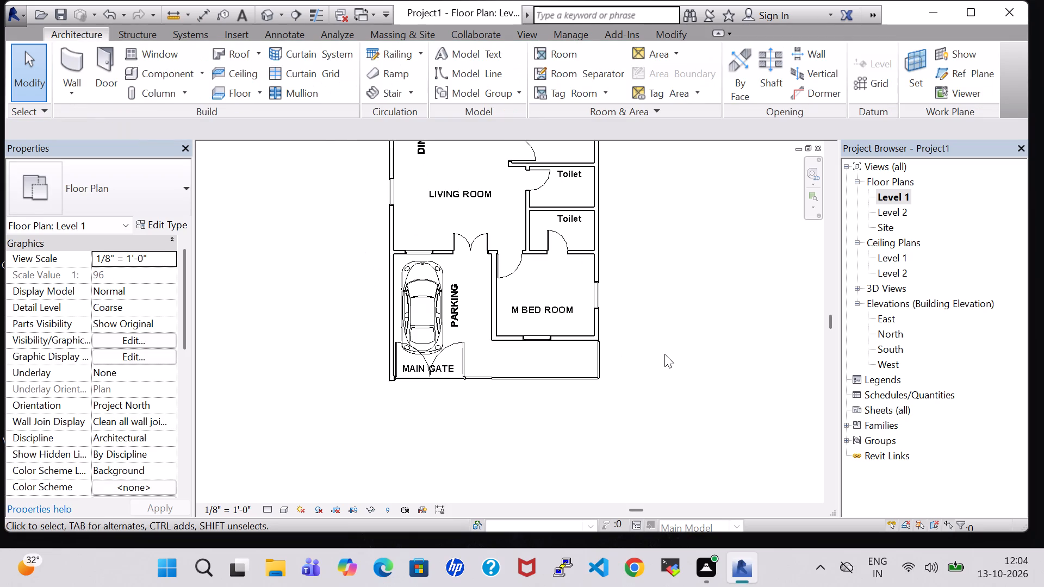
middle_drag(664, 354, 666, 391)
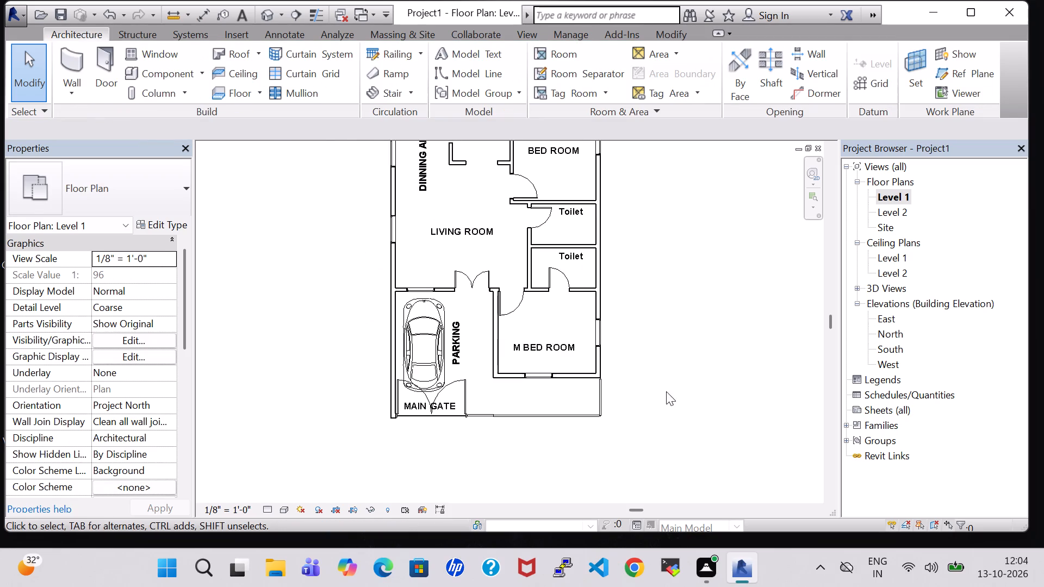
scroll(666, 330, down, 2)
middle_drag(674, 270, 650, 332)
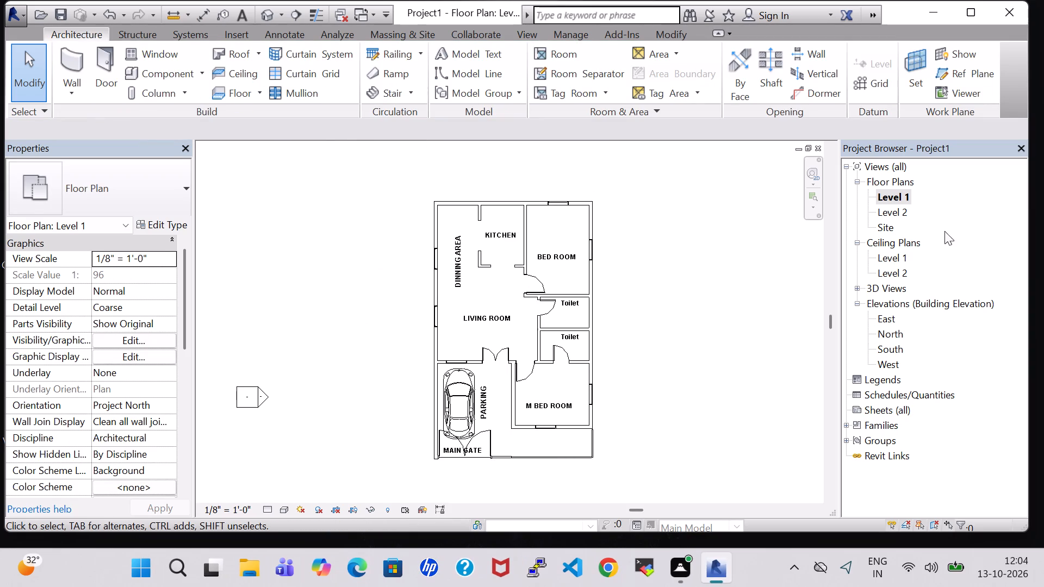
double_click(896, 195)
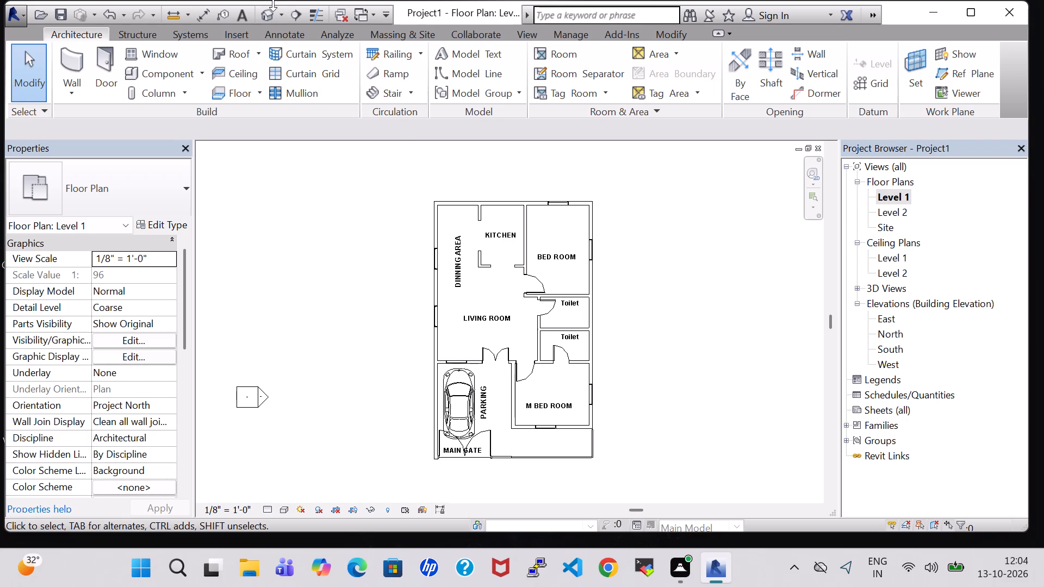
click(270, 13)
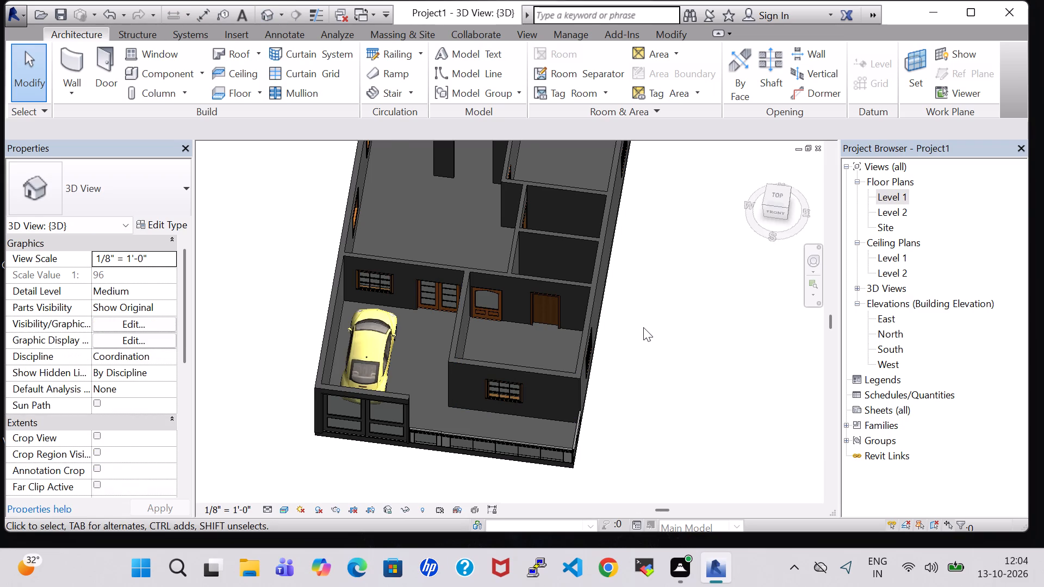
scroll(643, 327, down, 1)
shift+middle_drag(643, 327, 597, 270)
shift+middle_drag(695, 417, 683, 417)
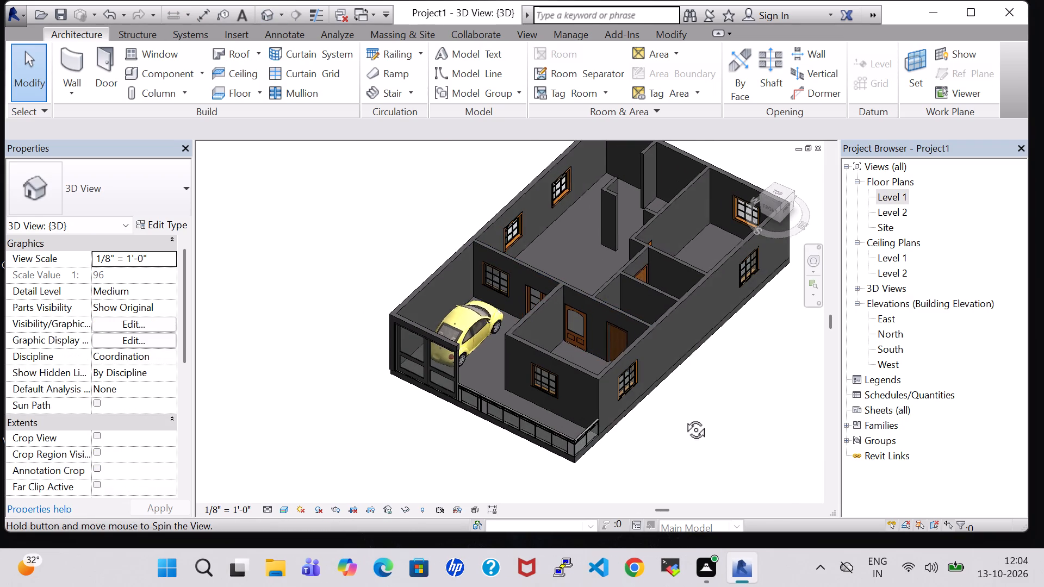
shift+middle_drag(683, 417, 713, 365)
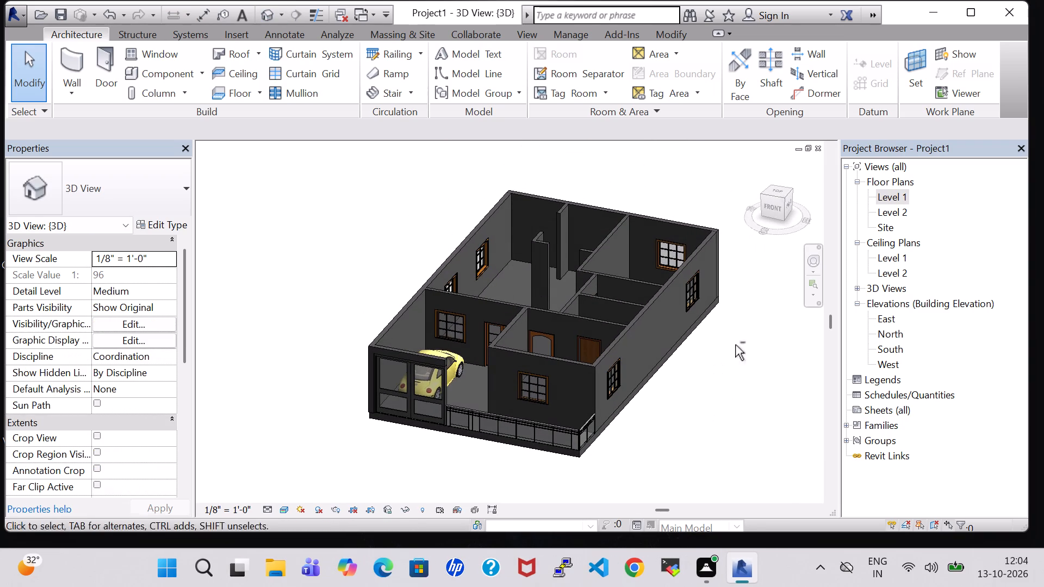
Return to the Level 1 floor plan and load the Transom with Trim window family from the US Imperial Windows library.
double_click(896, 200)
scroll(470, 318, down, 1)
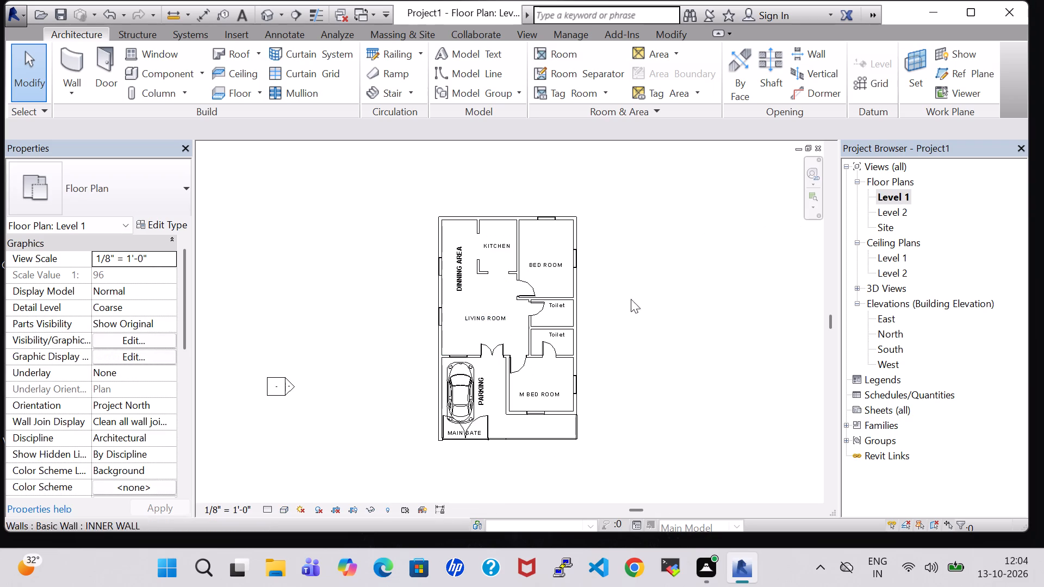
middle_drag(667, 299, 643, 277)
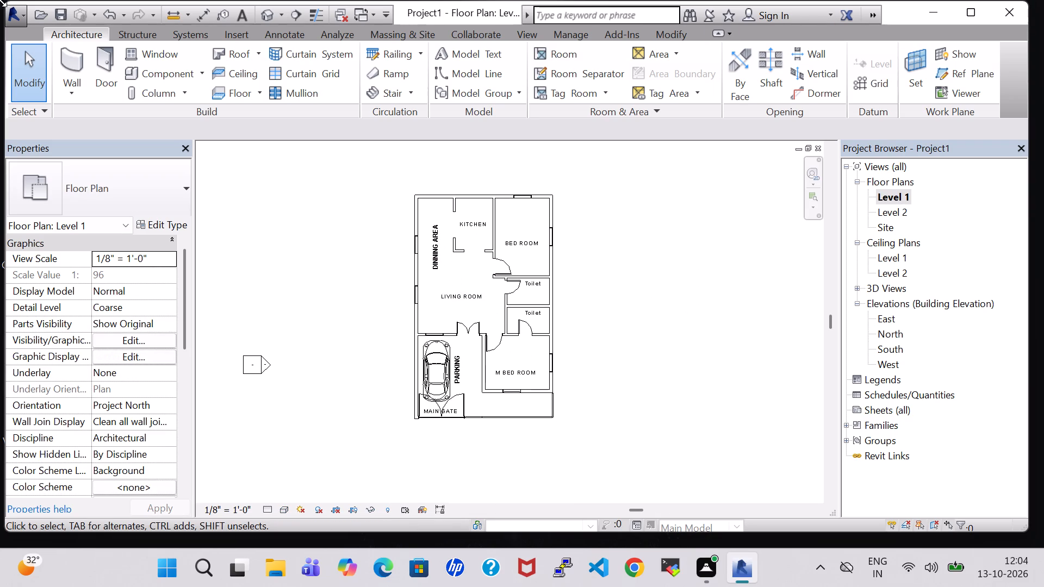
click(149, 53)
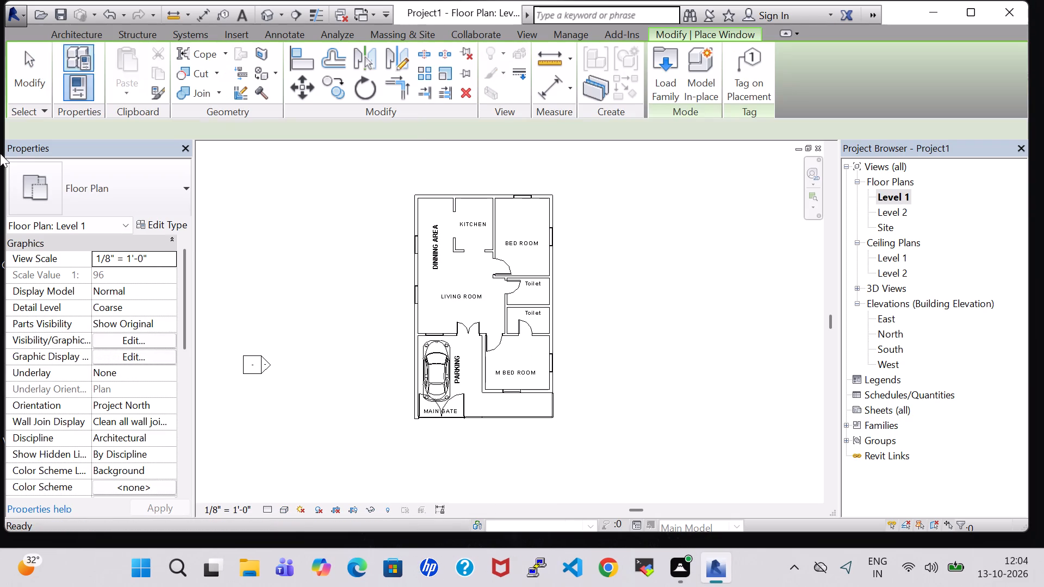
click(677, 84)
scroll(662, 324, down, 1)
scroll(605, 274, down, 3)
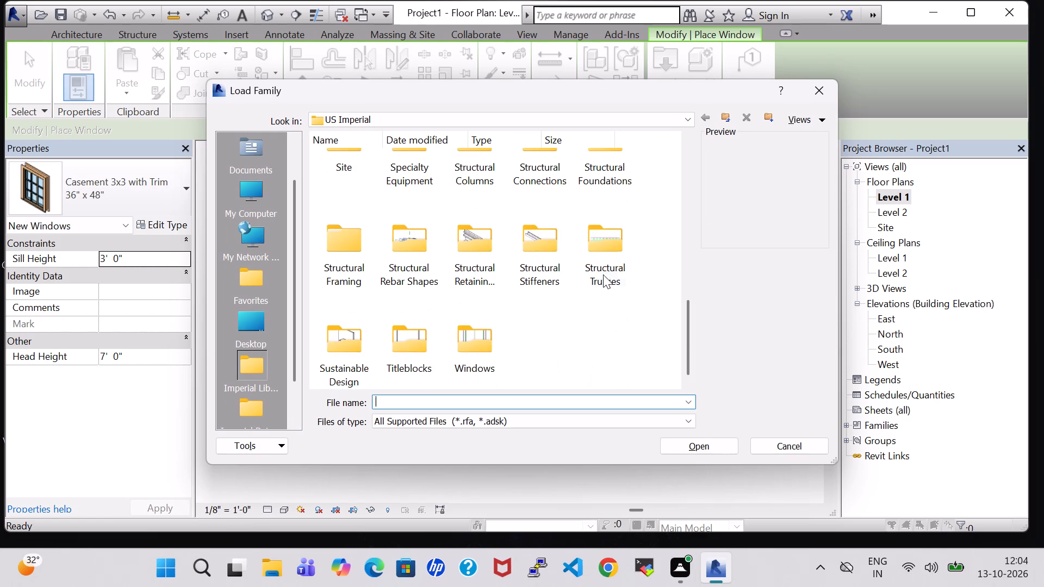
double_click(483, 347)
scroll(506, 335, down, 5)
click(524, 255)
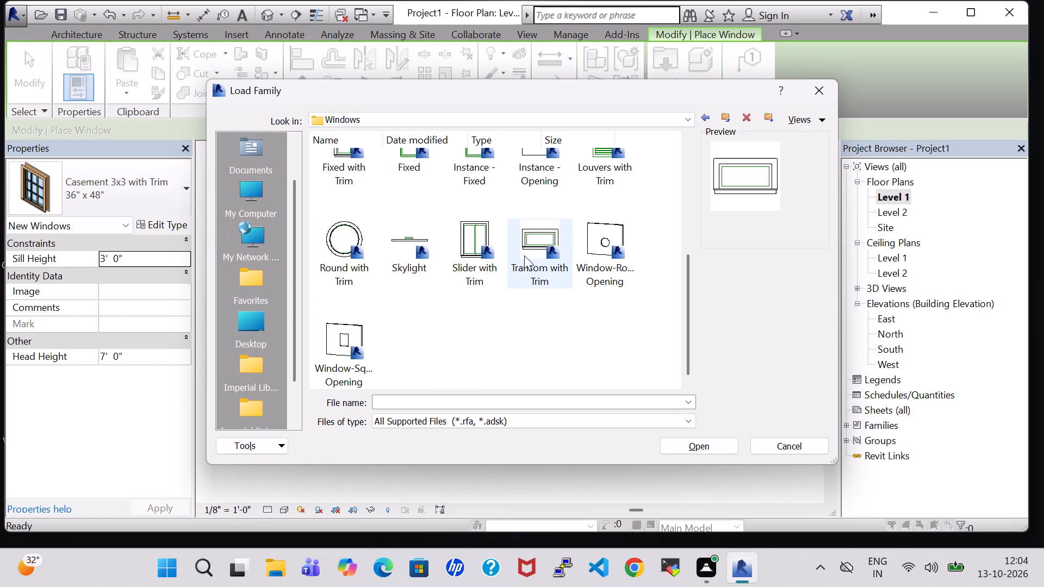
click(688, 439)
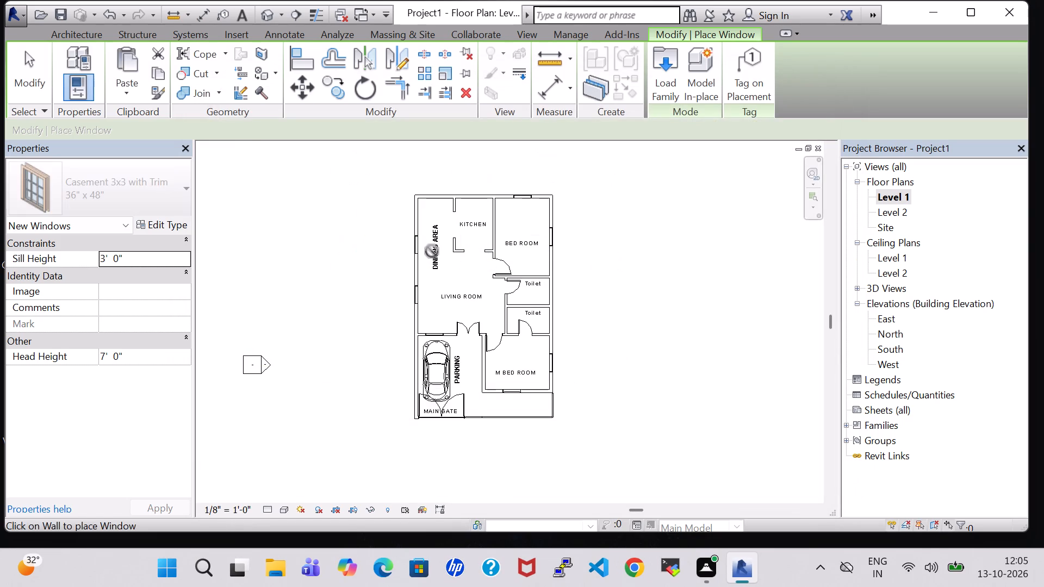
Place a 24" x 24" Transom with Trim window centred on the east wall of each toilet, and check them in 3D.
scroll(436, 289, up, 6)
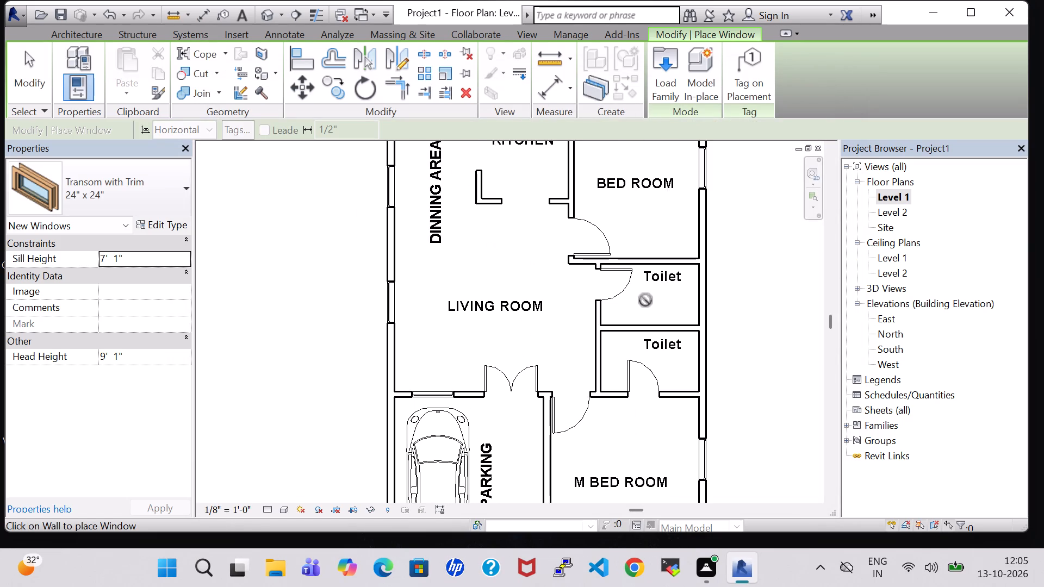
click(702, 289)
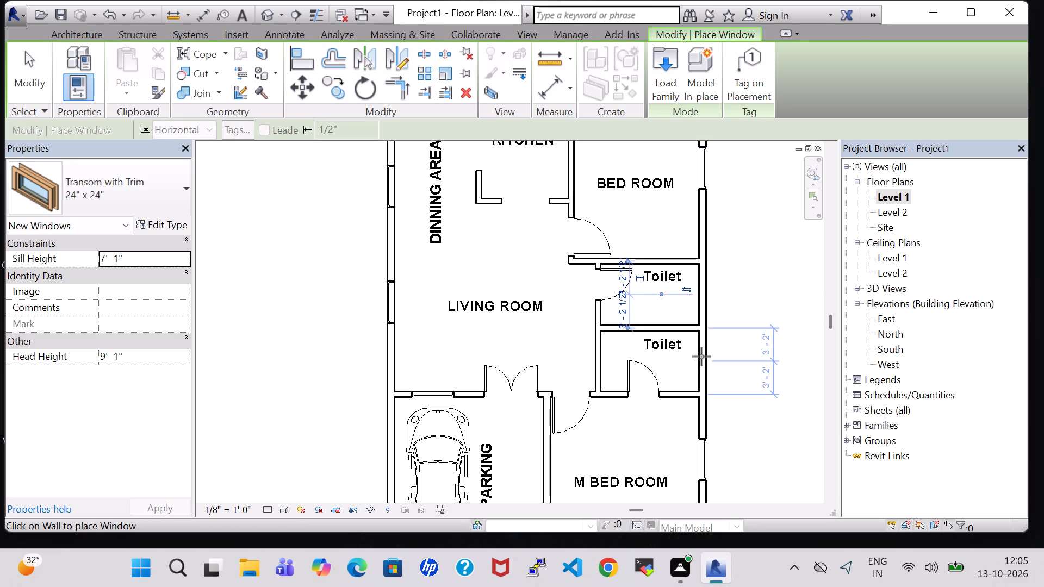
click(701, 359)
scroll(513, 237, down, 3)
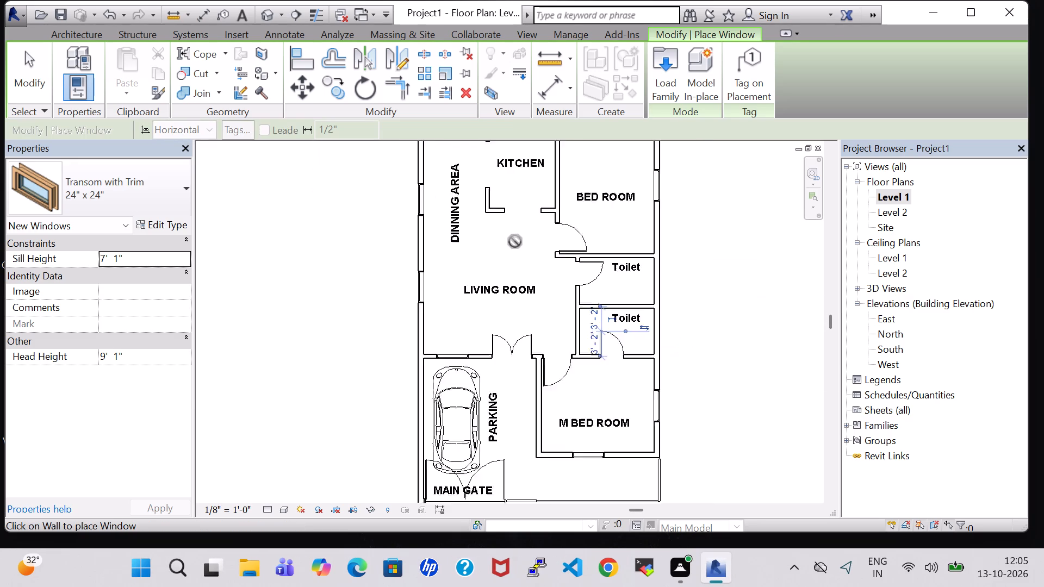
key(Escape)
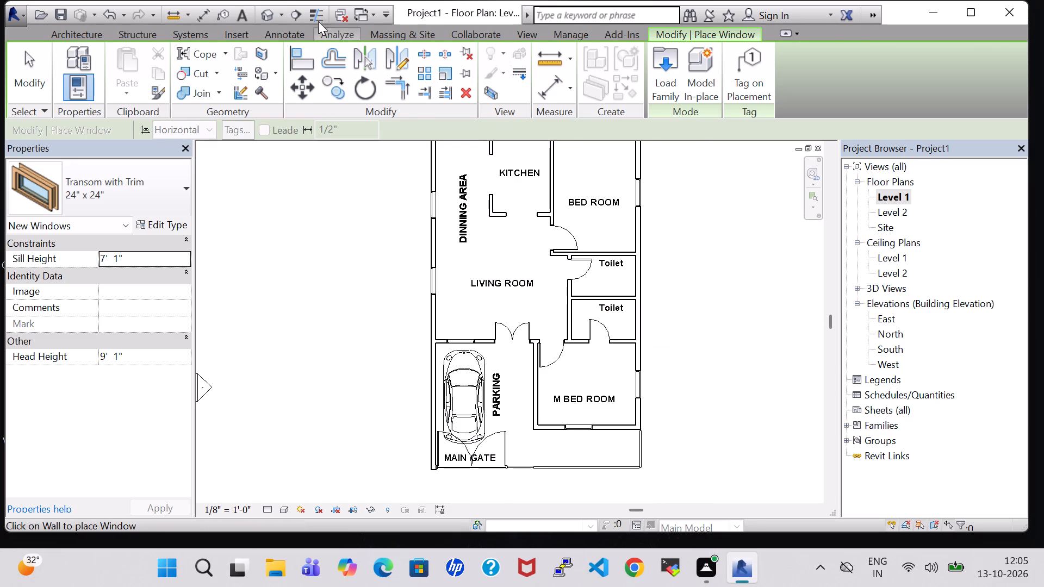
key(Escape)
click(268, 17)
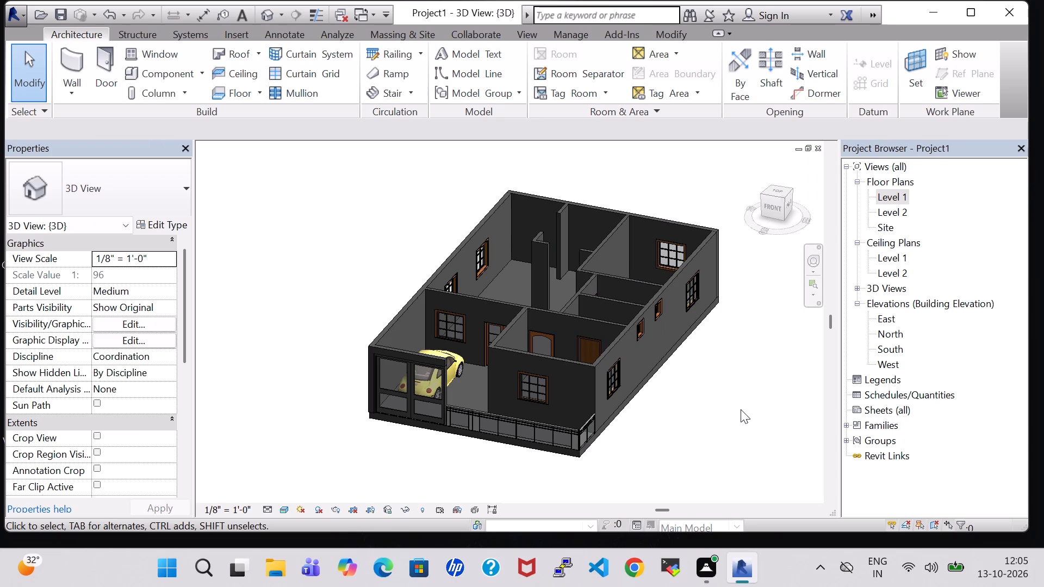
Return to the Level 1 plan and load the Casement Dbl with Trim window family from the Windows library.
double_click(899, 198)
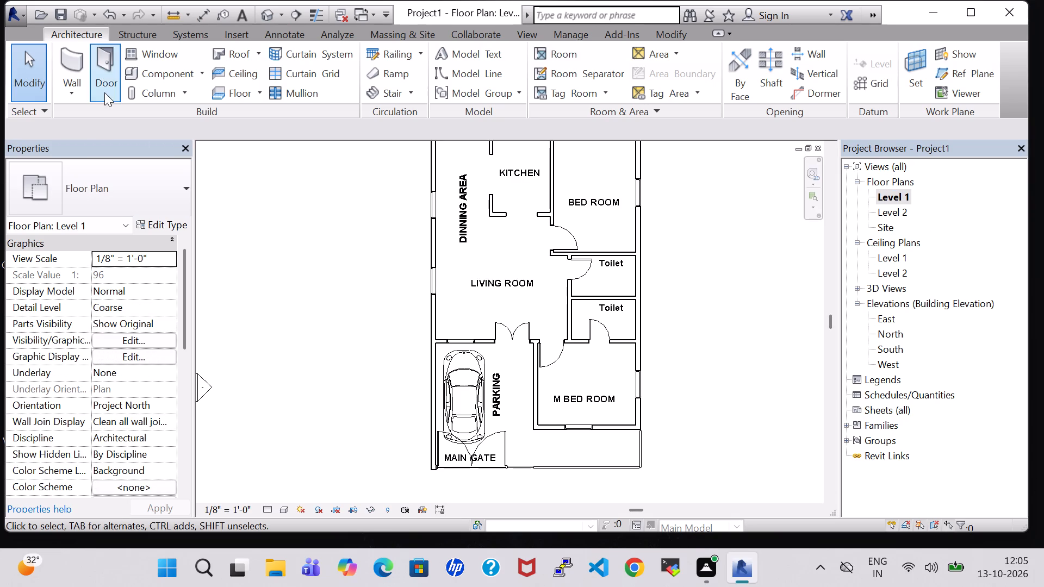
click(161, 58)
middle_drag(333, 208, 305, 265)
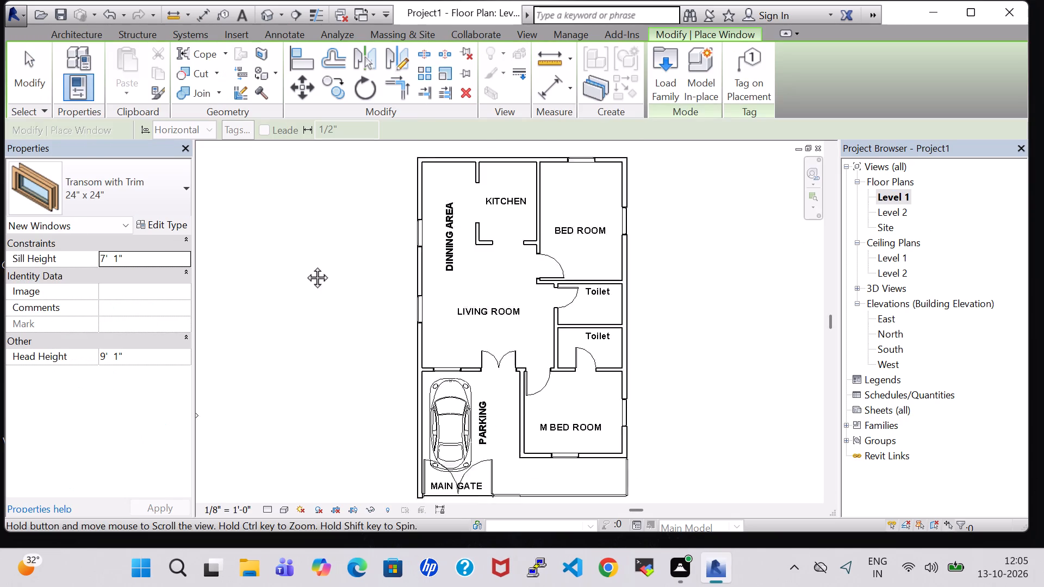
middle_drag(305, 265, 268, 337)
scroll(283, 328, down, 1)
middle_drag(606, 320, 635, 225)
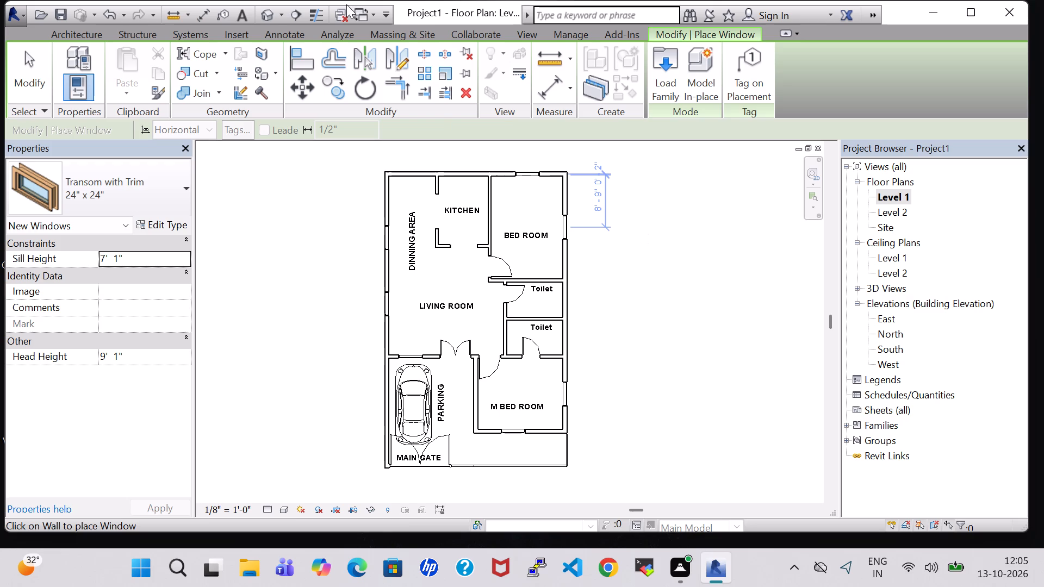
click(660, 50)
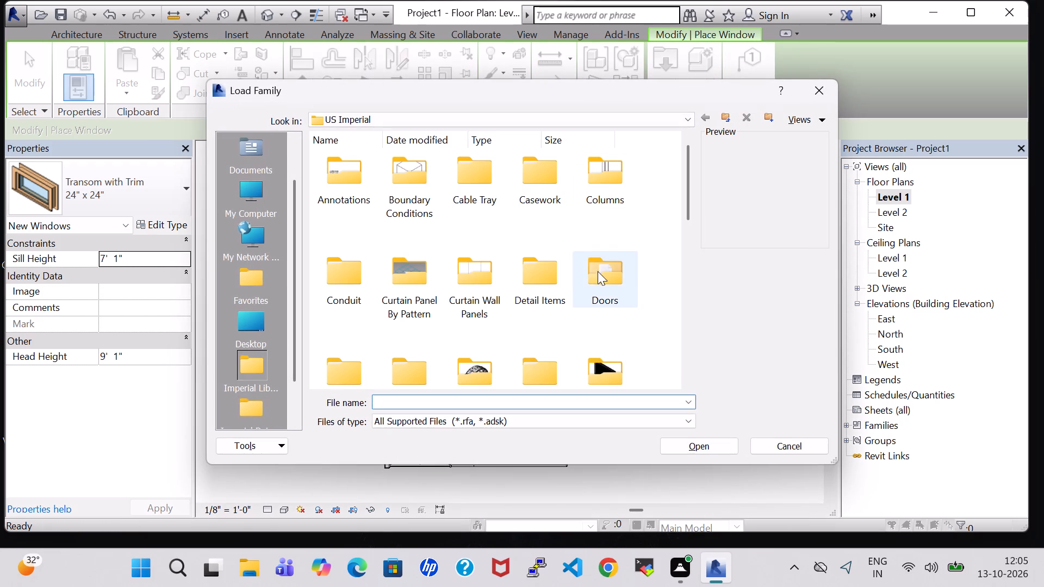
scroll(598, 273, down, 4)
scroll(524, 306, down, 2)
double_click(495, 328)
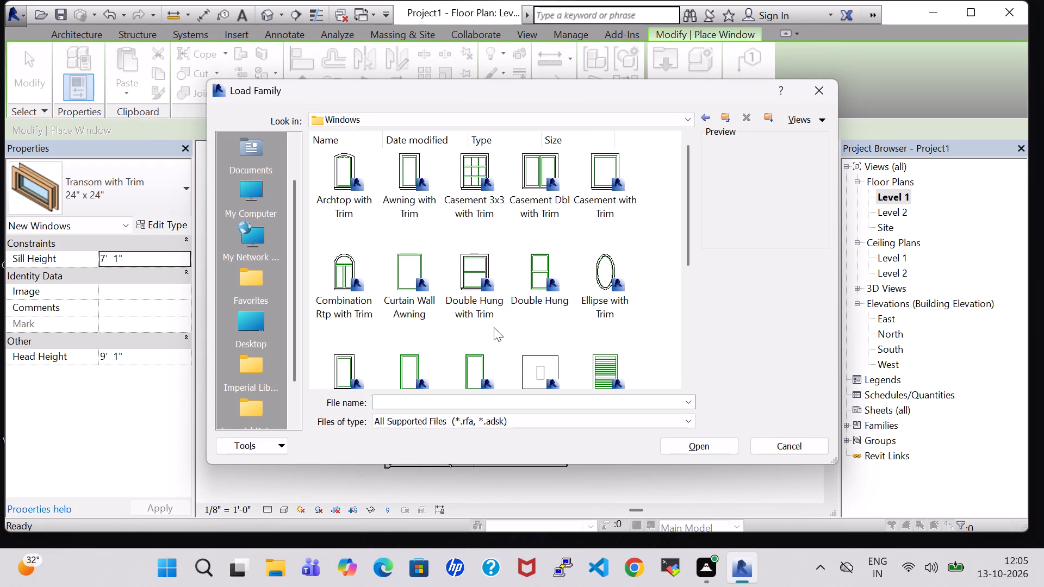
click(537, 198)
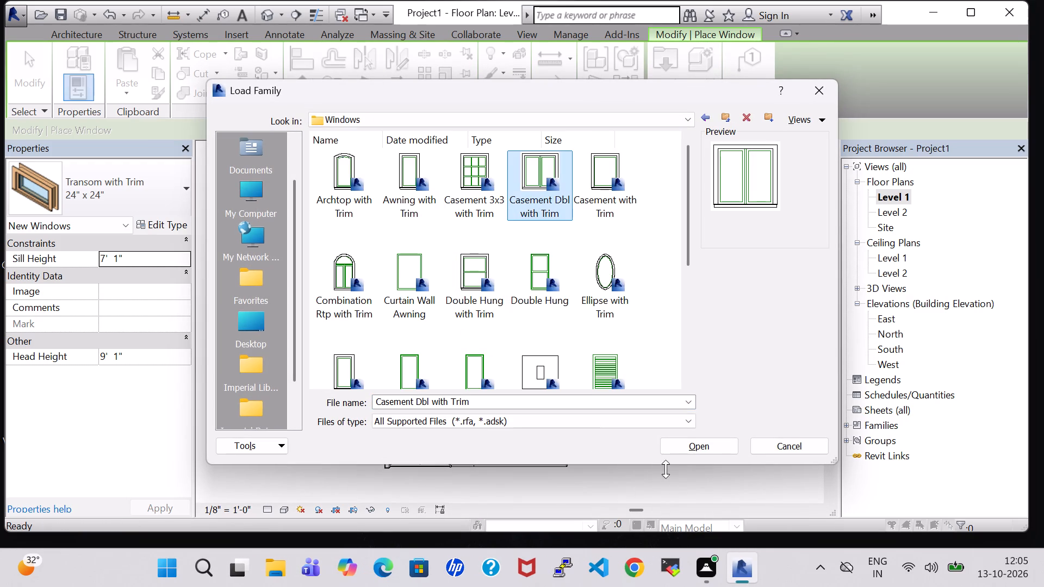
click(674, 443)
Place a flipped 48" x 48" Casement Dbl with Trim window centred on the kitchen's north wall, and check it in 3D.
scroll(447, 182, up, 2)
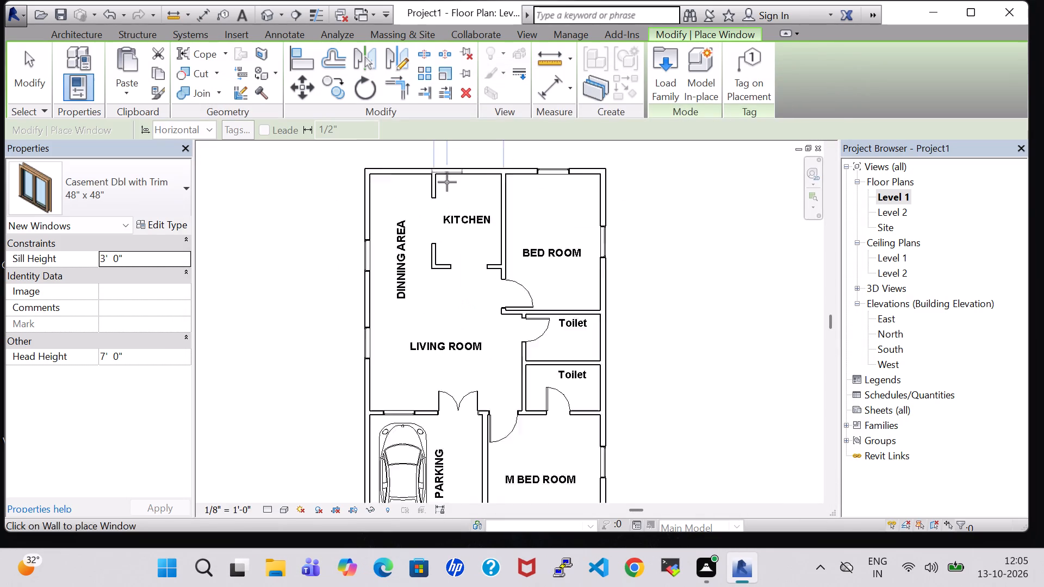
scroll(447, 182, up, 2)
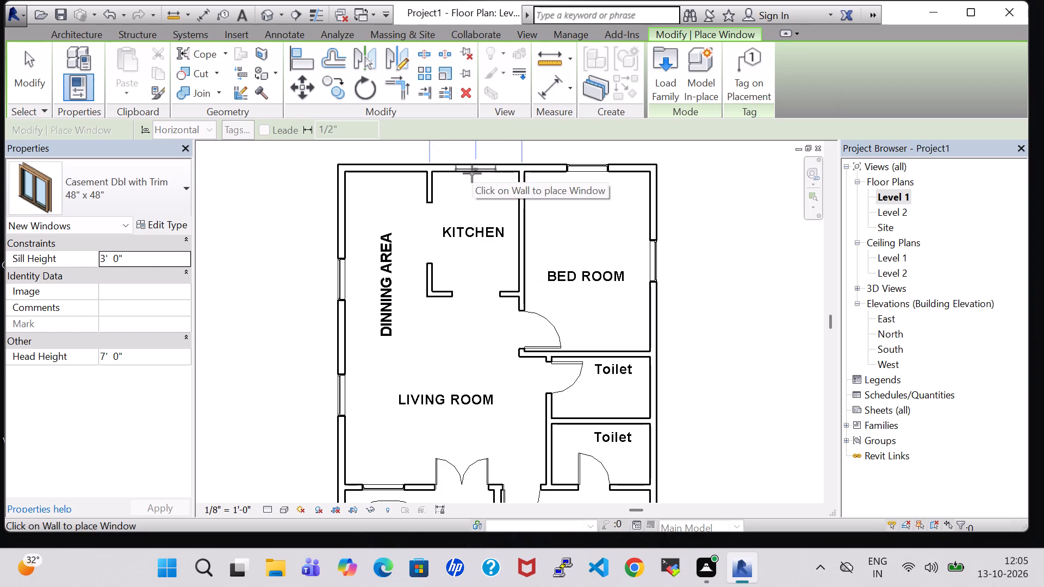
key(space)
click(472, 160)
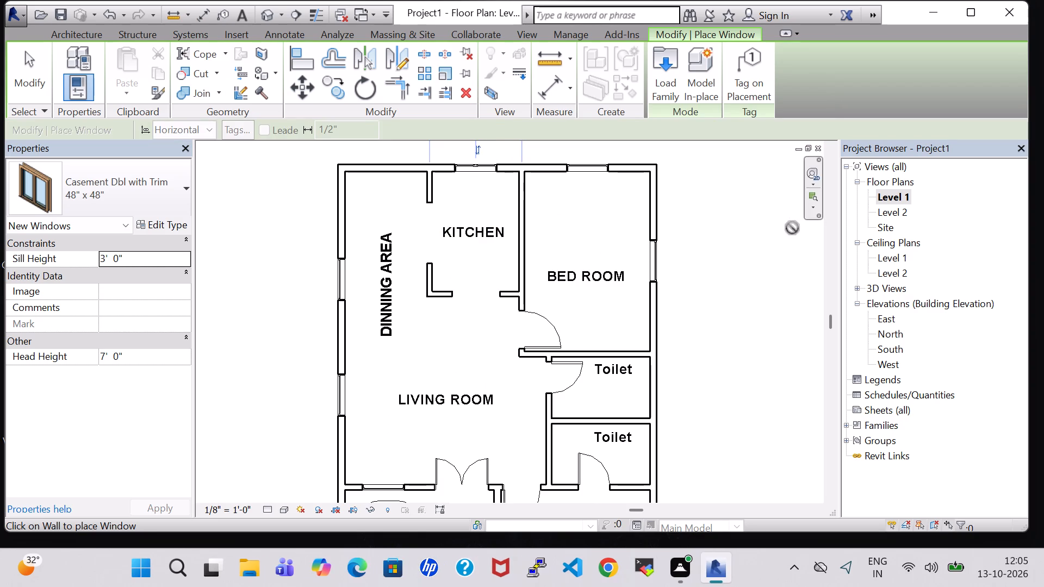
click(263, 17)
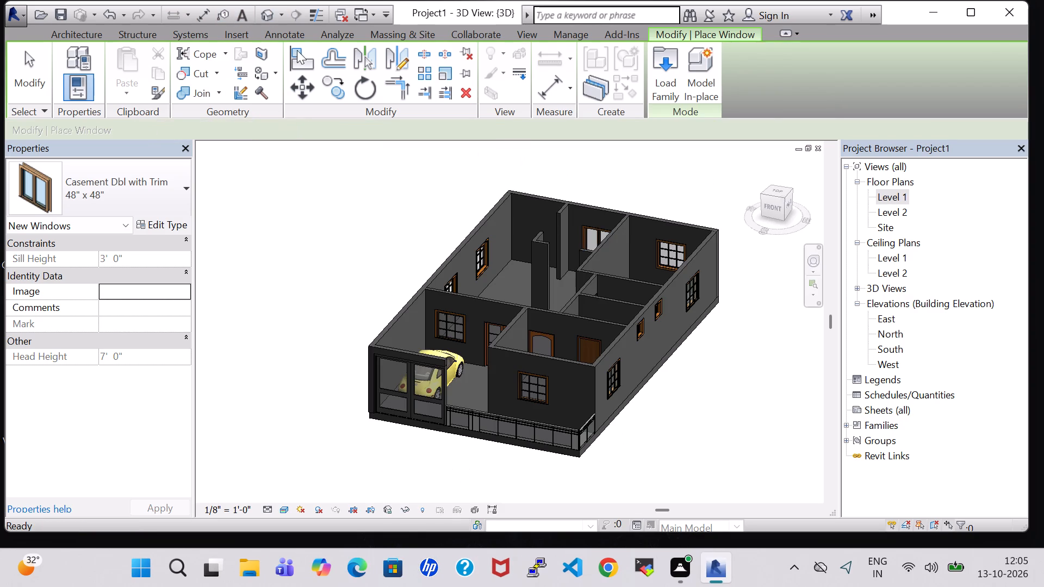
key(Escape)
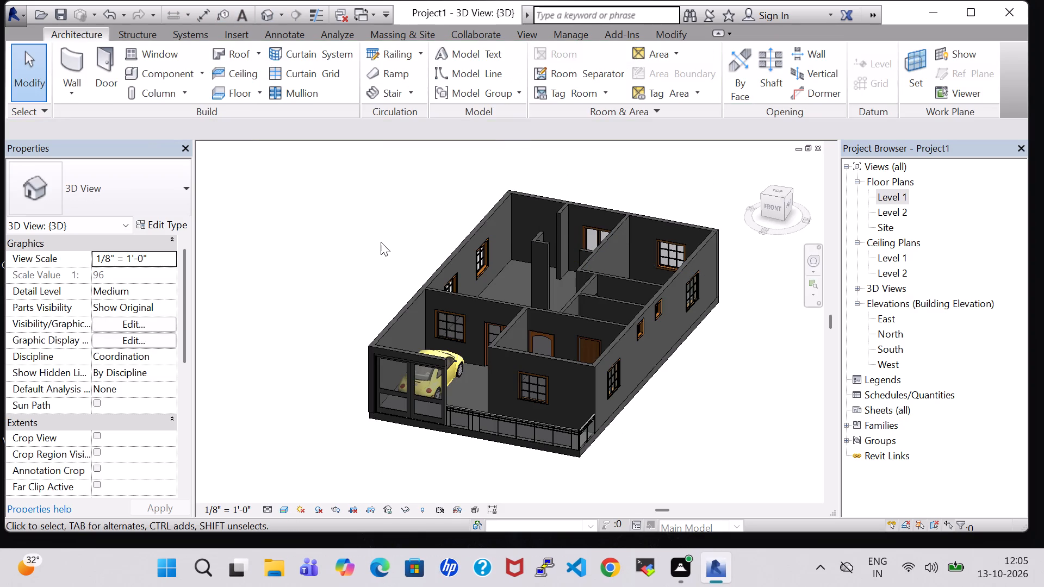
Nudge the kitchen's double casement window upward in the 3D view to a sill height of 3' 10".
shift+middle_drag(370, 247, 433, 257)
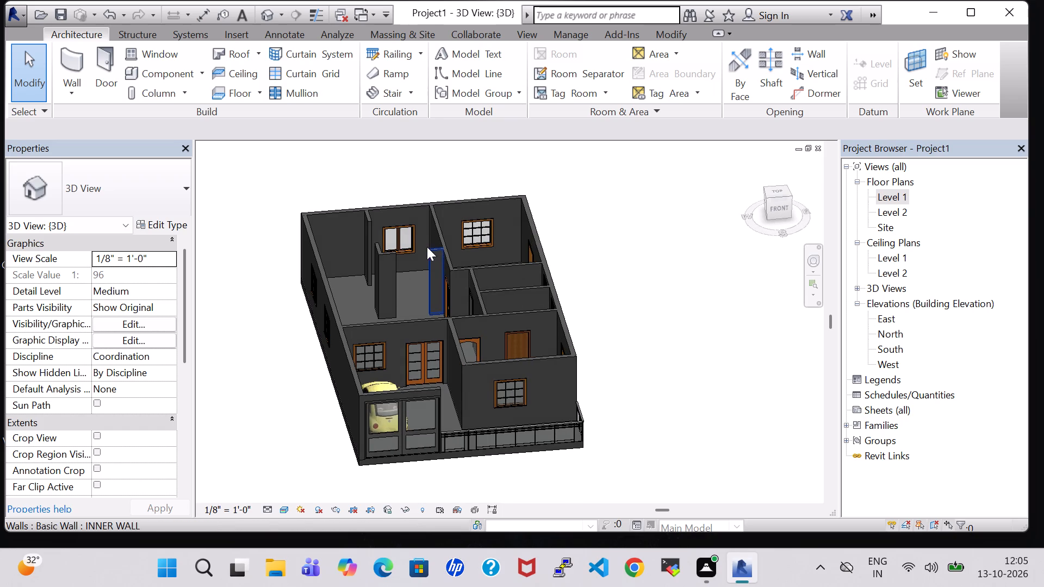
click(412, 241)
key(Up)
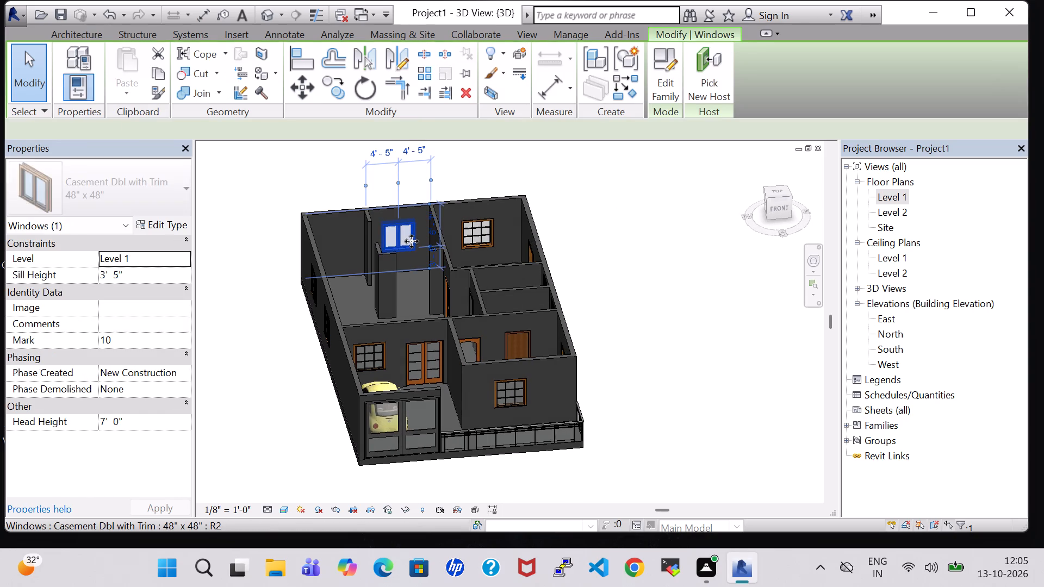
key(Up)
key(Up)
key(Down)
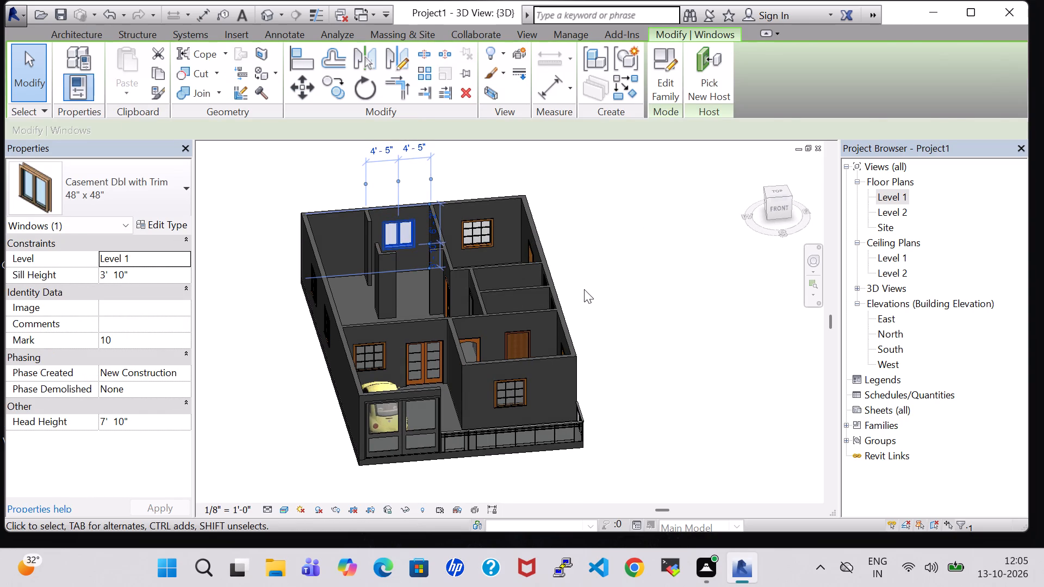
click(584, 289)
Return to the Level 1 plan and load the Park Bench family from the Site Accessories library.
shift+middle_drag(633, 282, 586, 298)
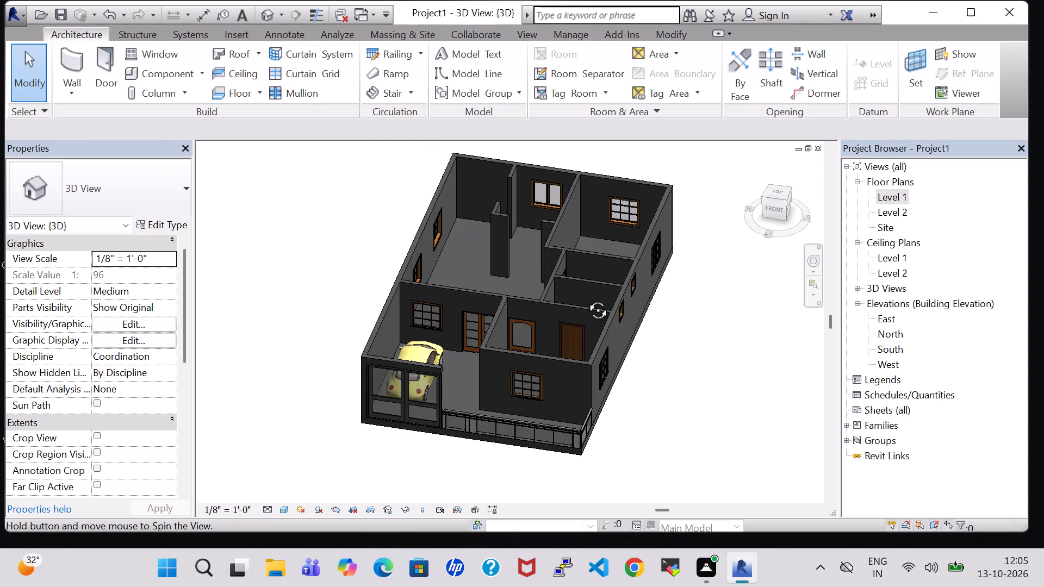
shift+middle_drag(586, 298, 603, 285)
double_click(895, 196)
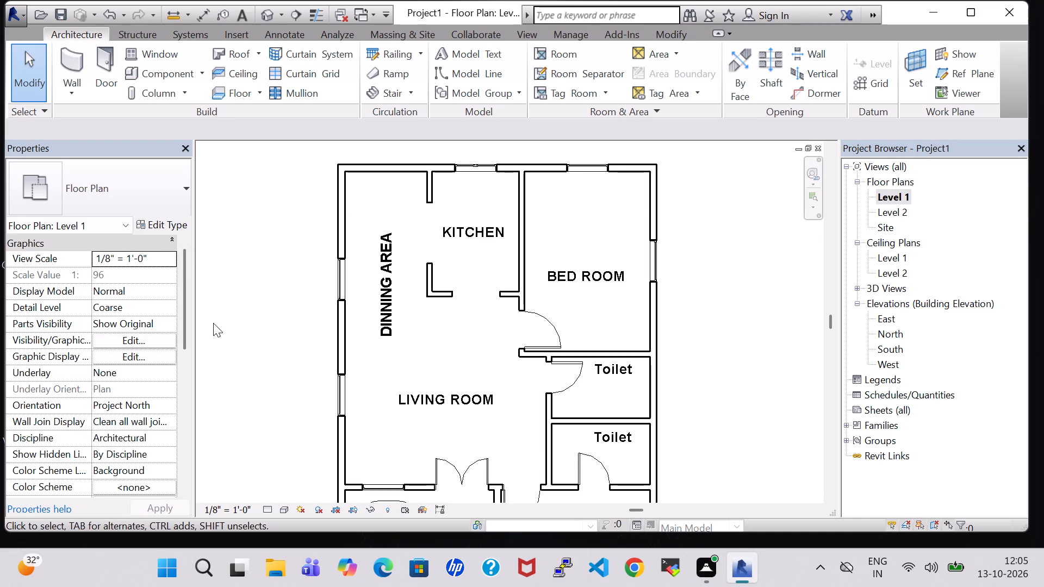
scroll(519, 154, down, 3)
middle_drag(668, 305, 600, 290)
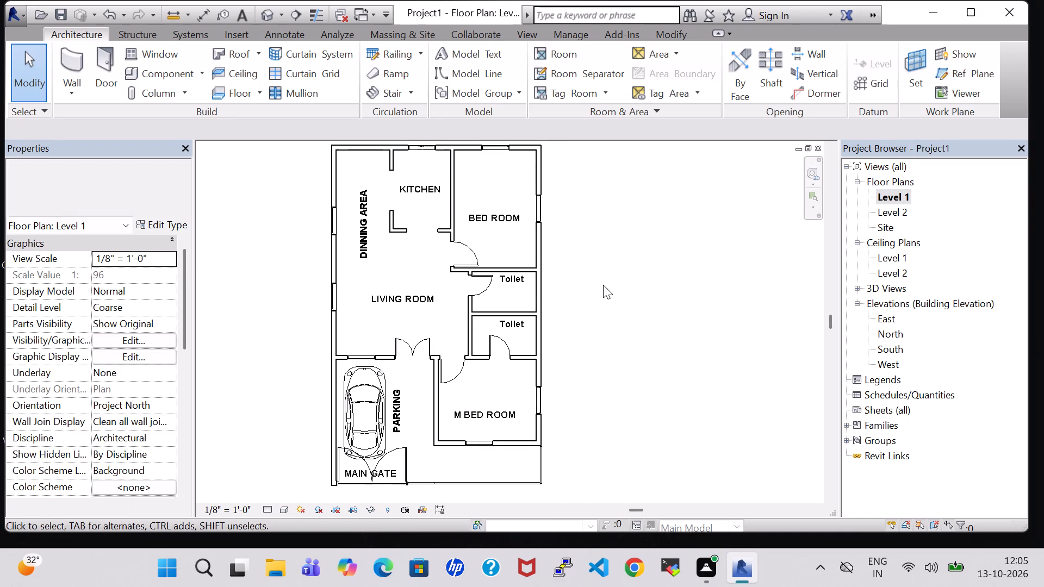
middle_drag(613, 278, 617, 269)
scroll(613, 278, down, 1)
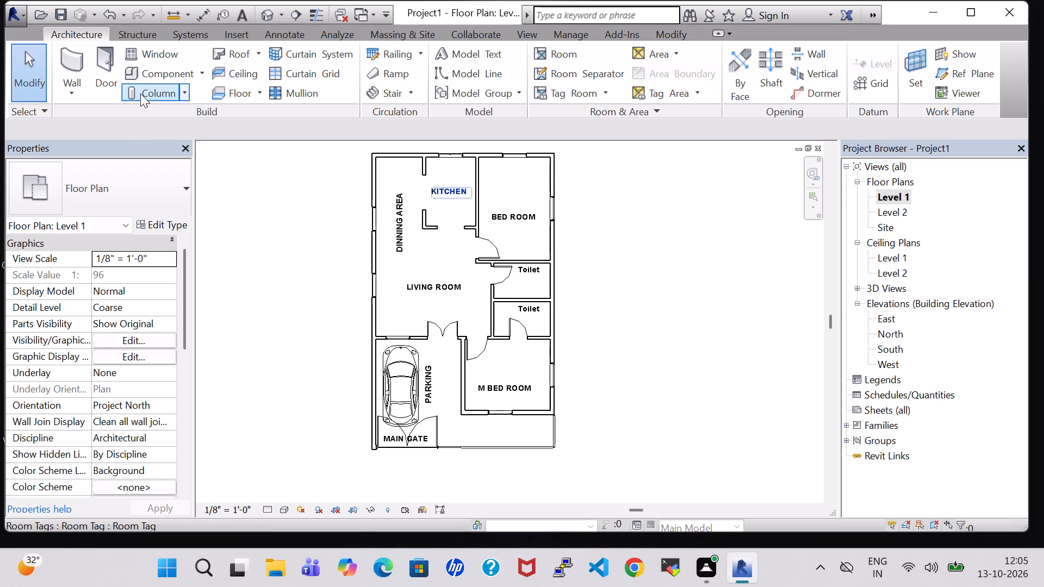
click(147, 74)
click(662, 89)
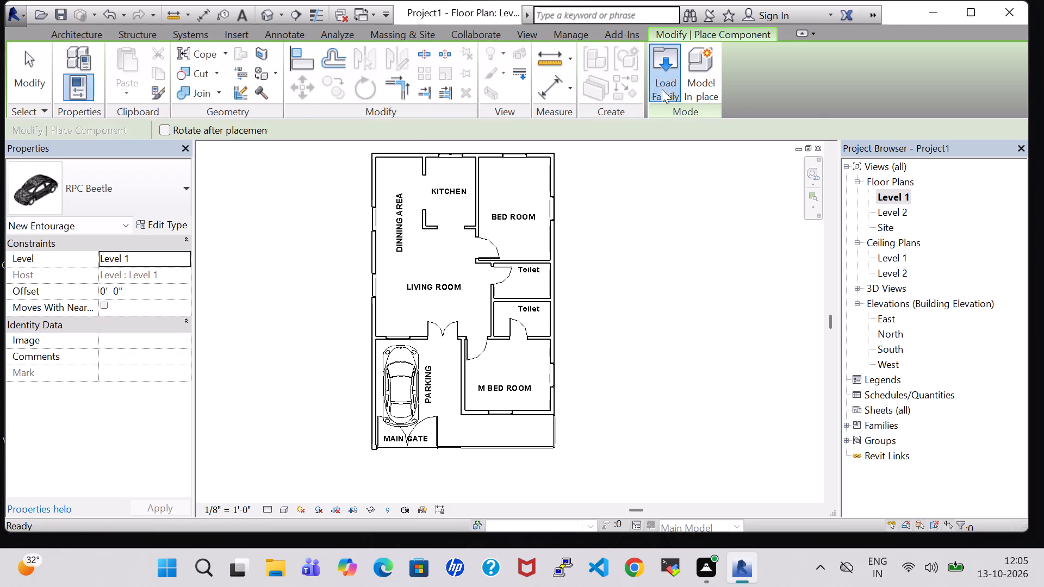
scroll(532, 280, down, 1)
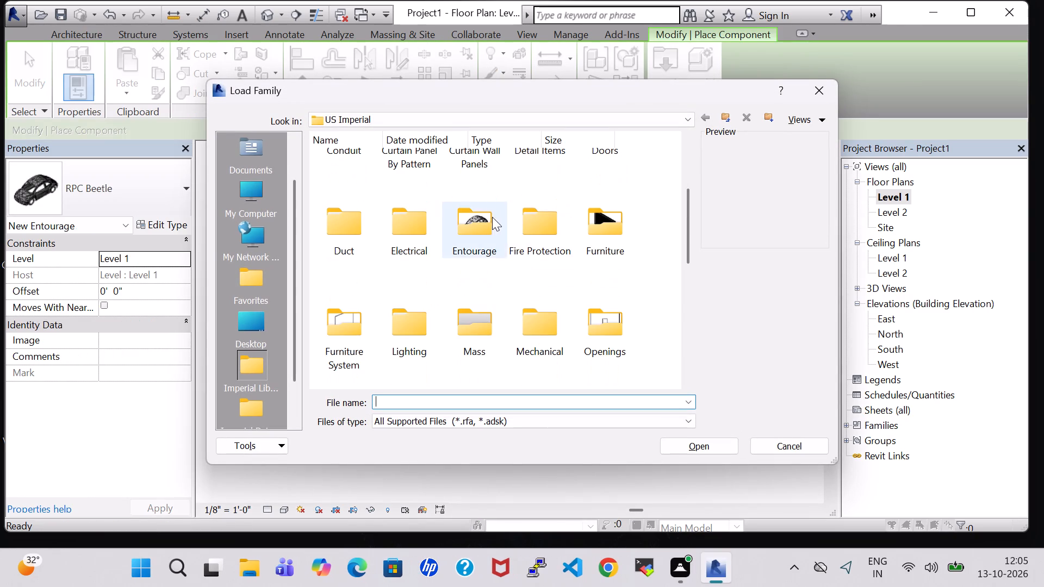
double_click(479, 217)
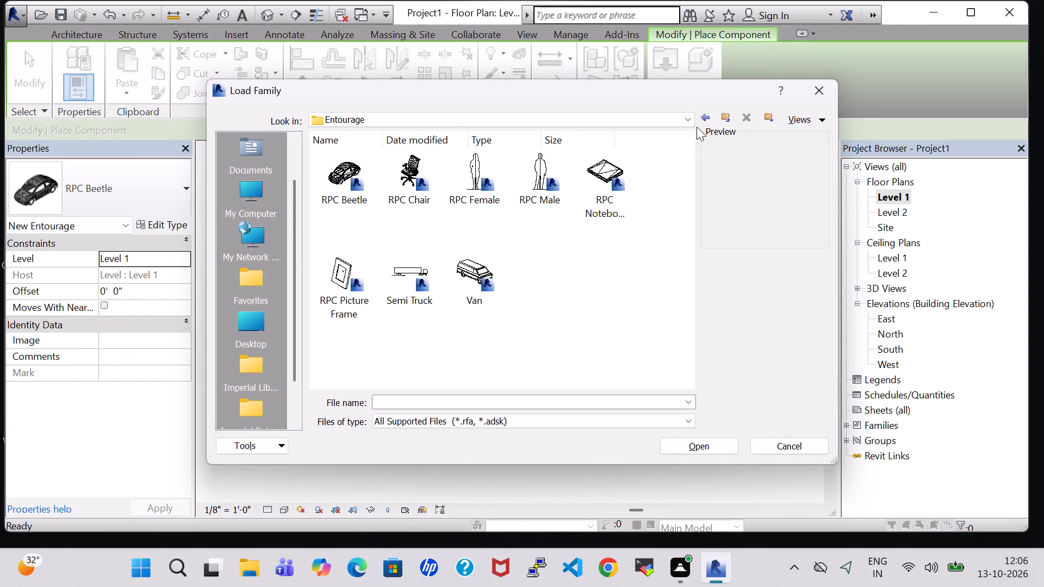
click(703, 117)
scroll(598, 211, down, 3)
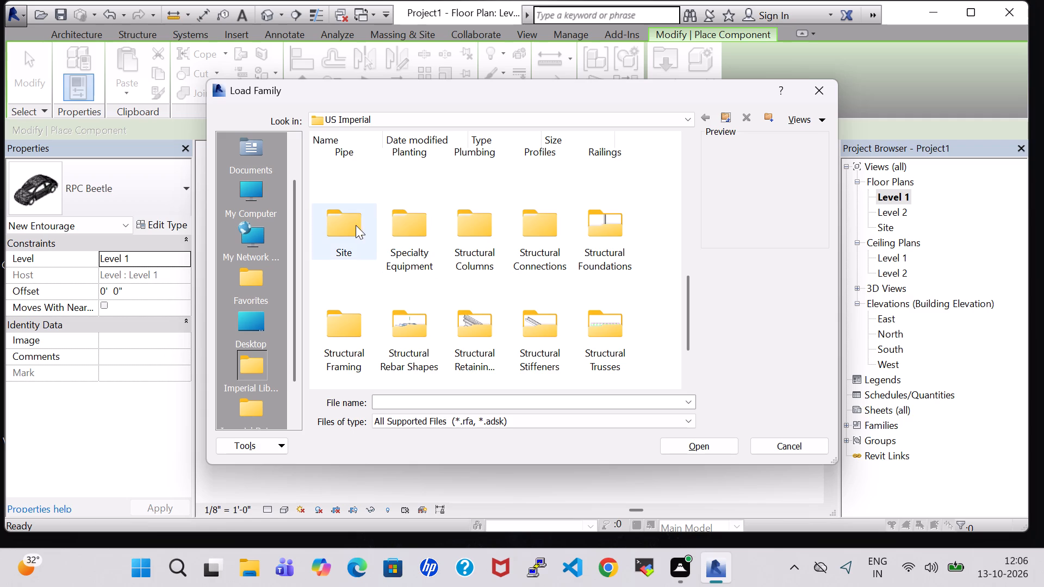
double_click(354, 225)
double_click(352, 192)
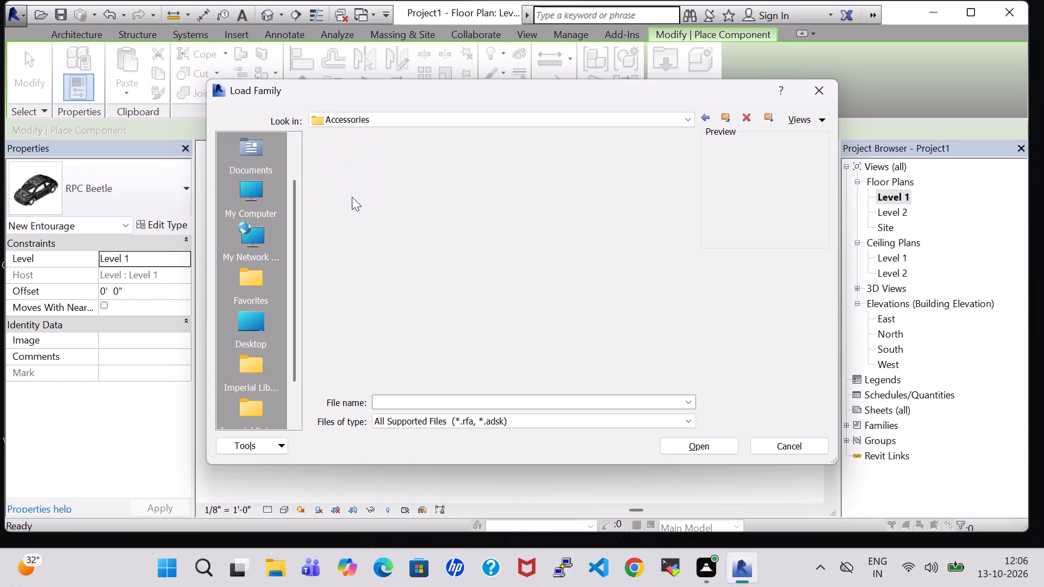
click(400, 272)
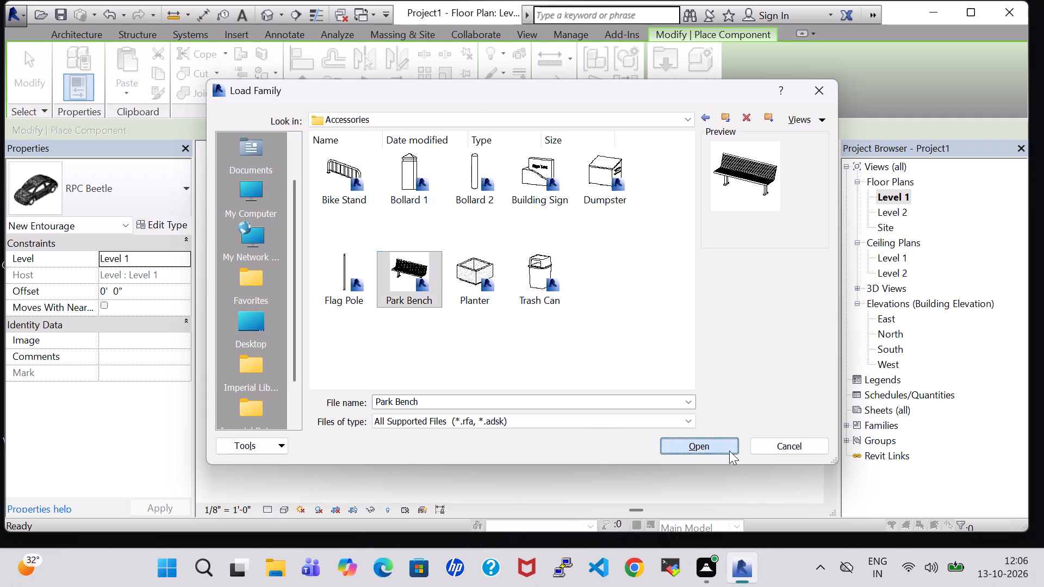
click(729, 451)
Place one 72" Park Bench outside the M BED ROOM's south wall, roughly centred below its window.
scroll(494, 426, up, 4)
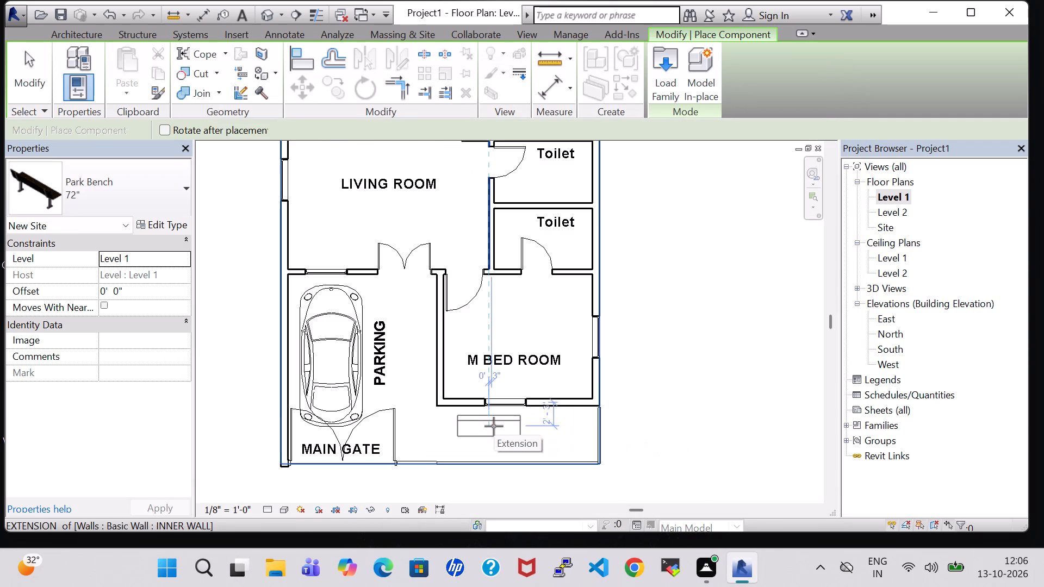
click(508, 417)
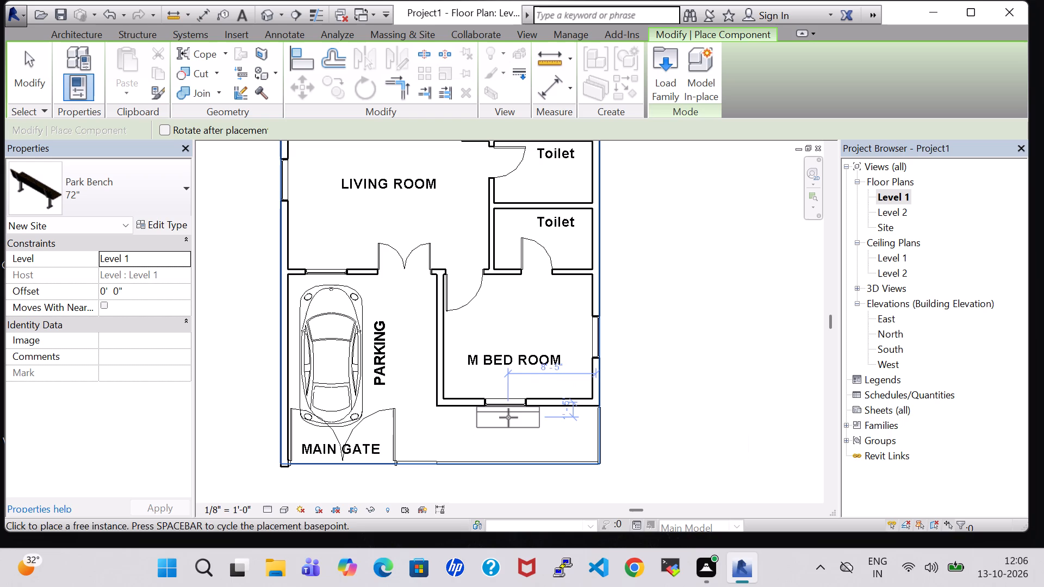
key(Escape)
key(Escape)
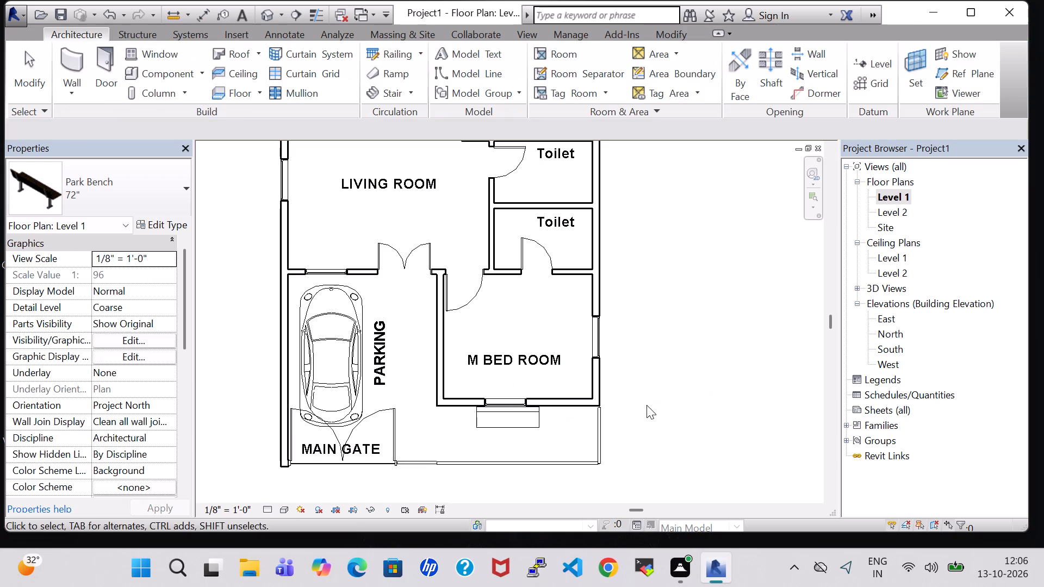
Load the RPC Tree - Conifer family from the Planting library.
click(146, 67)
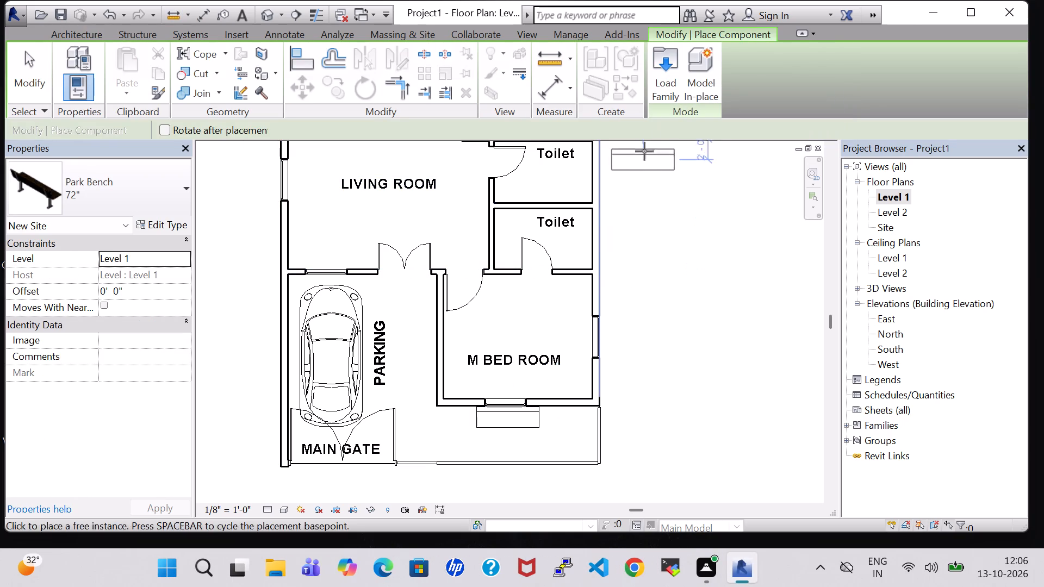
click(667, 88)
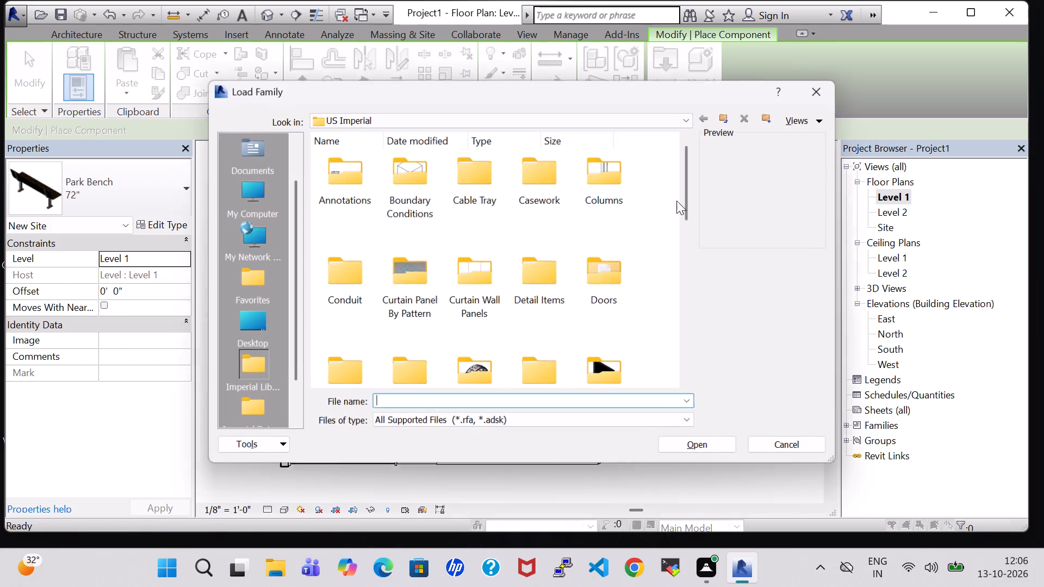
scroll(536, 332, down, 2)
double_click(419, 277)
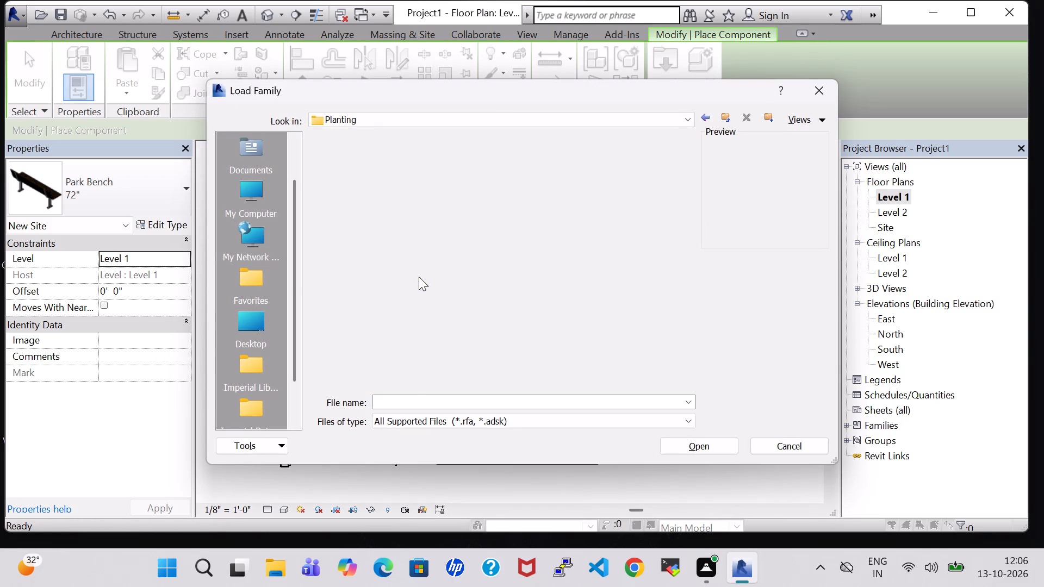
click(533, 191)
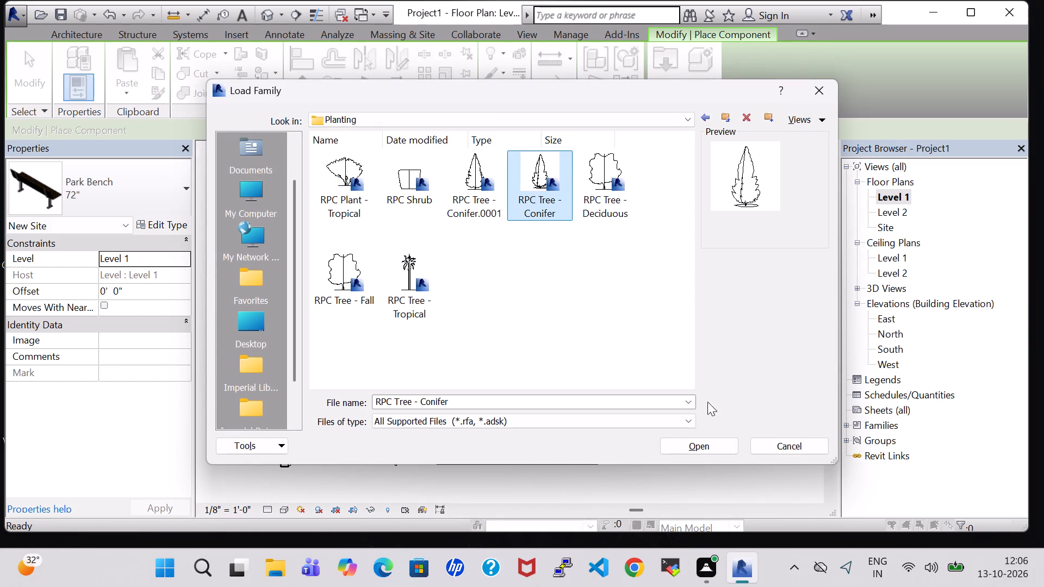
click(707, 449)
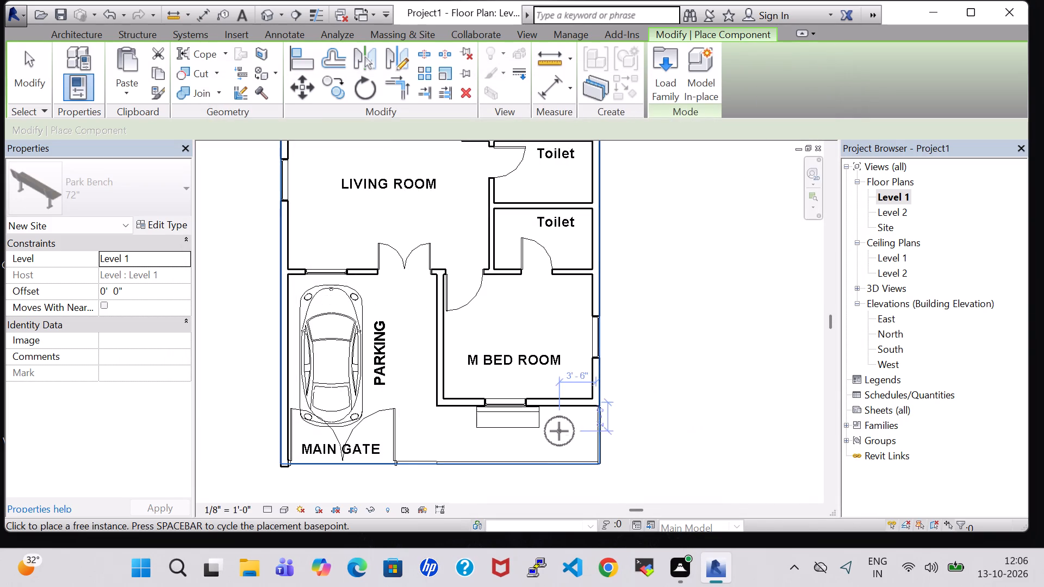
Place three Chinese Juniper - 7' trees in an evenly spaced row in front of the bench, about 3' 9" from the bedroom wall.
click(571, 441)
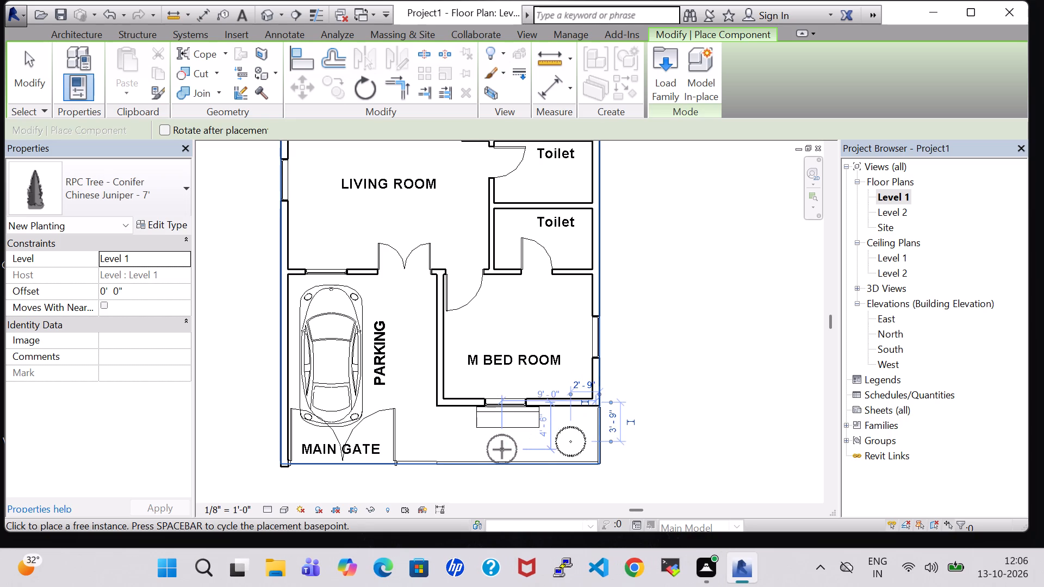
click(446, 443)
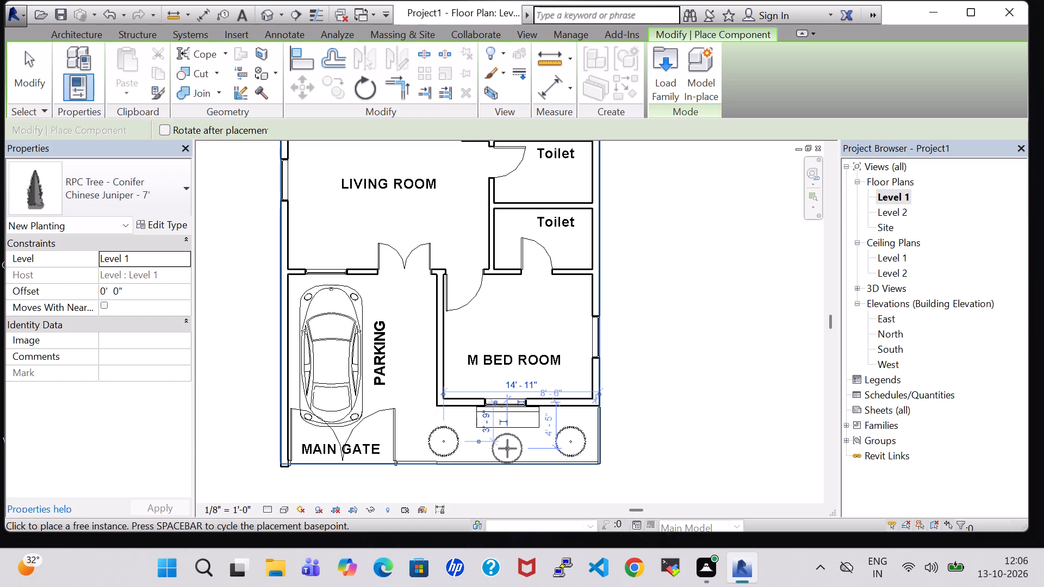
click(507, 445)
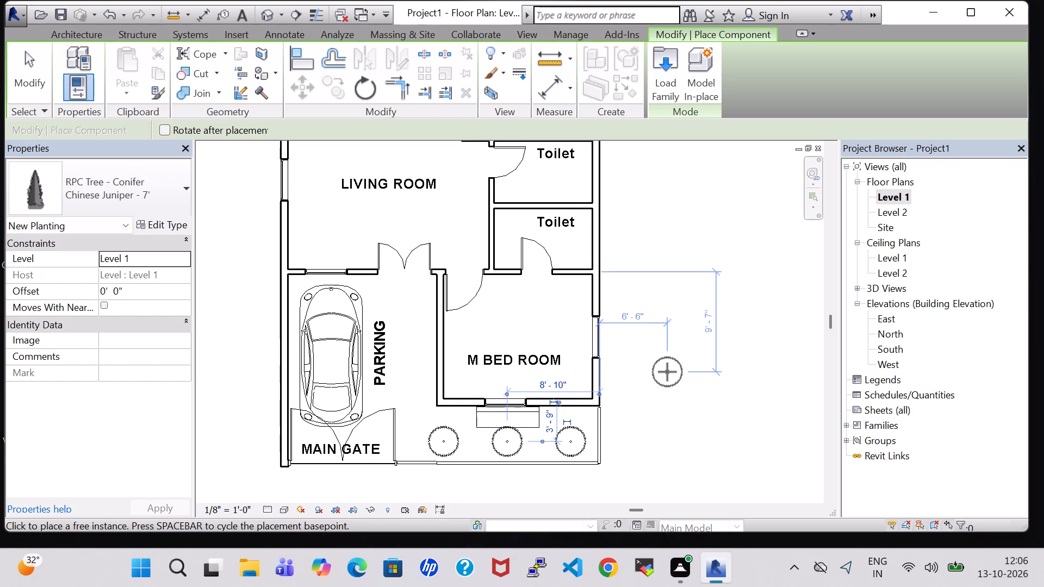
key(Escape)
key(Escape)
Nudge all three juniper trees south to 4' 1" from the bedroom wall, and the westernmost one east to 14' 7" from the east edge.
click(449, 448)
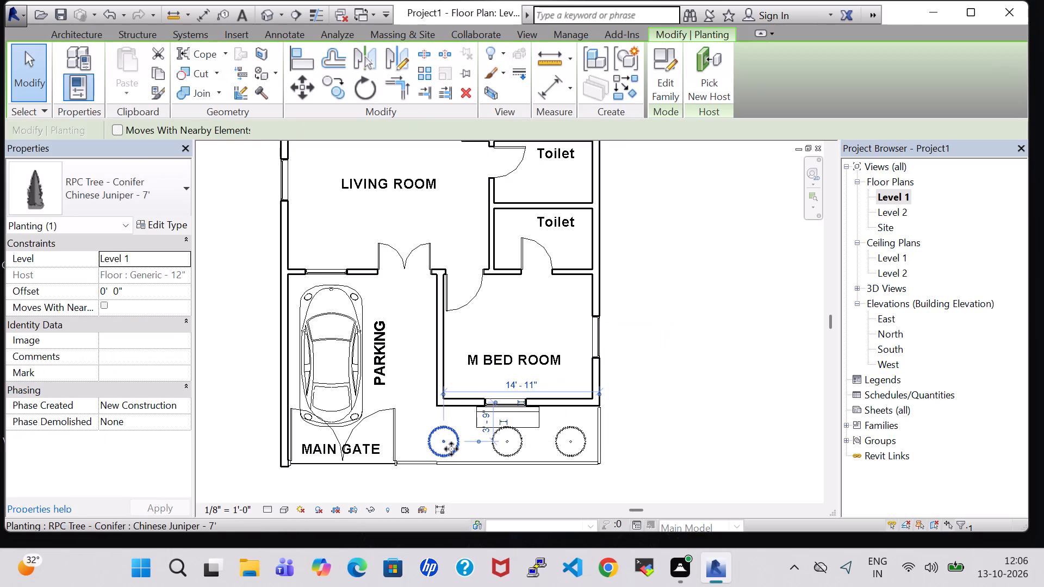
key(Down)
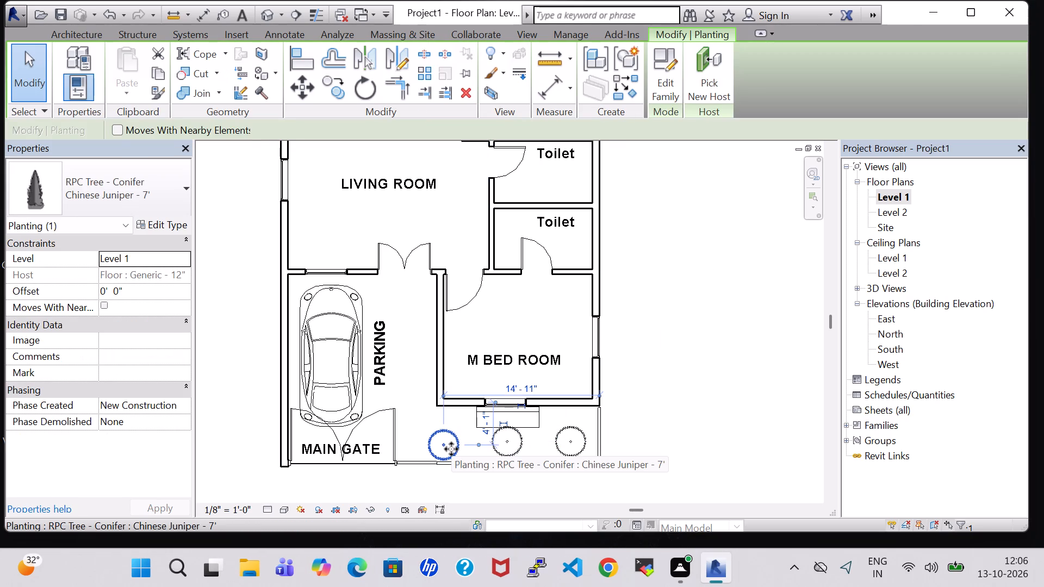
key(Right)
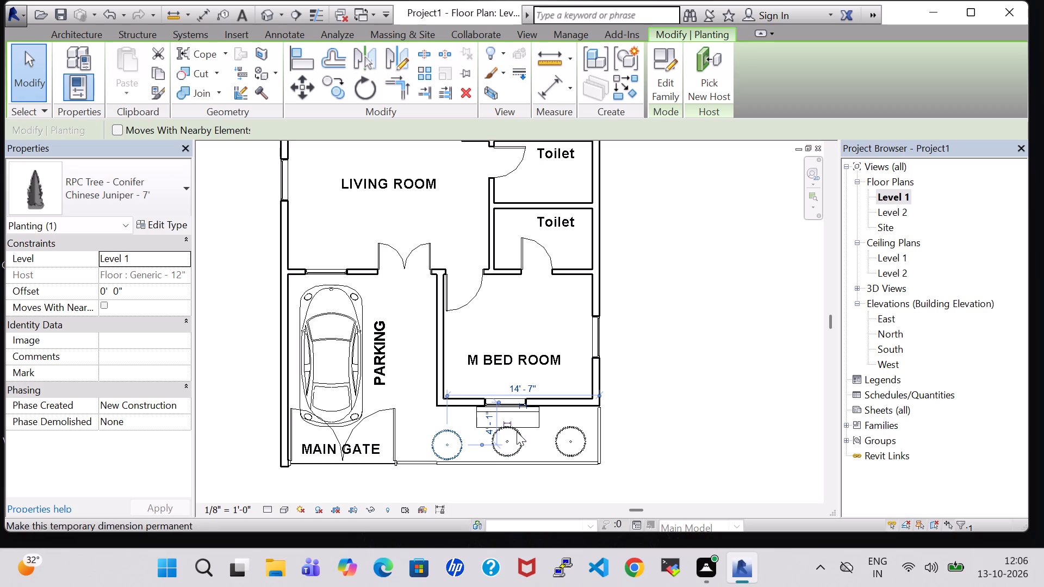
click(520, 436)
key(Down)
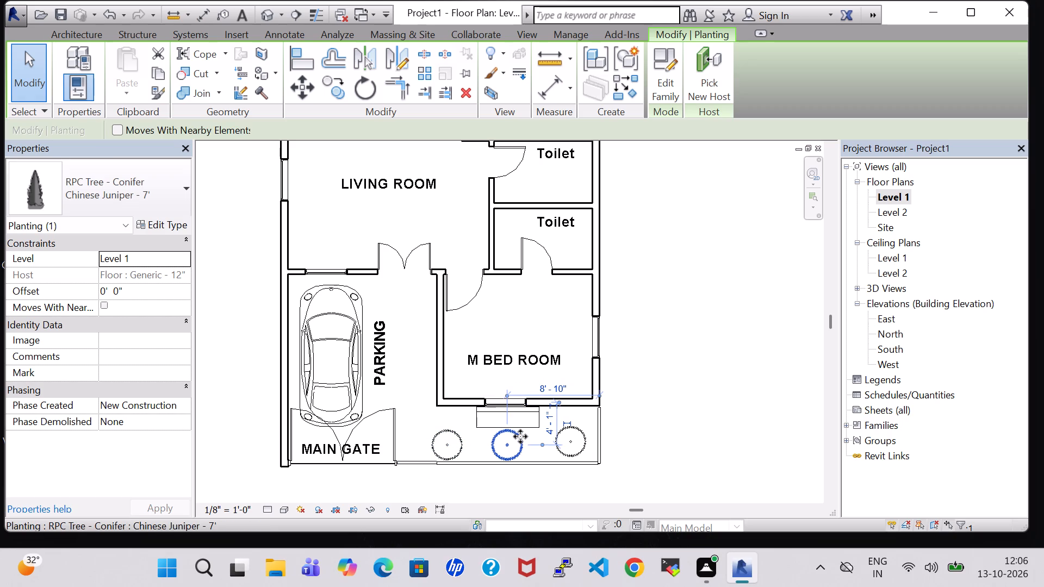
click(579, 447)
key(Down)
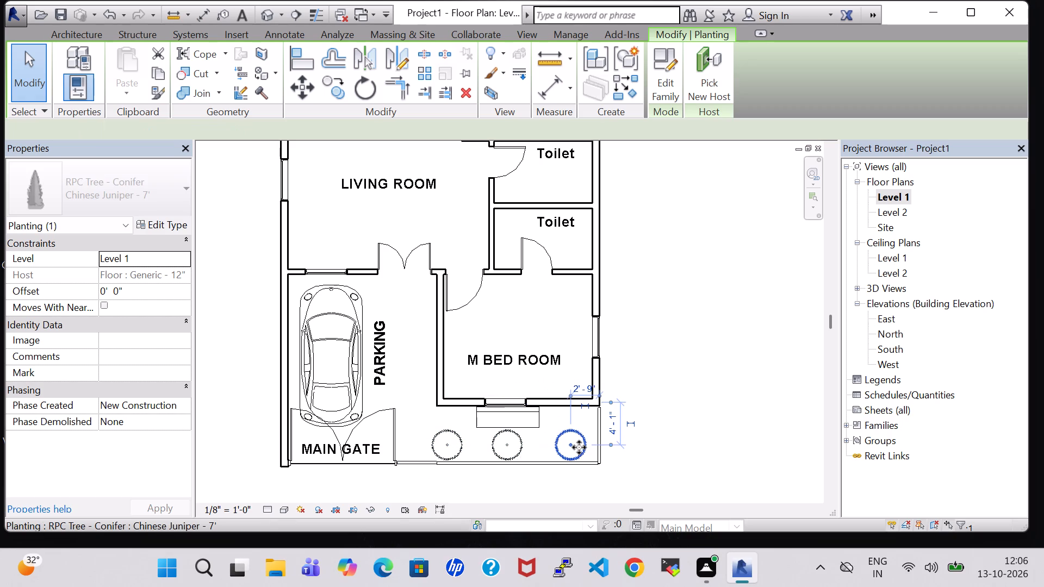
click(698, 451)
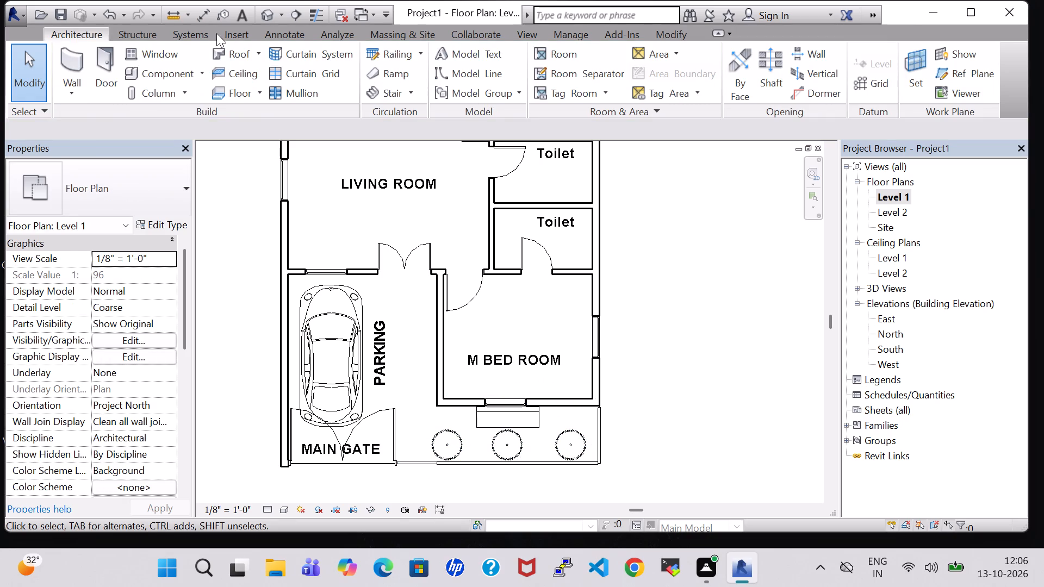
Inspect the park bench and juniper trees at the front of the house in the 3D view.
click(265, 15)
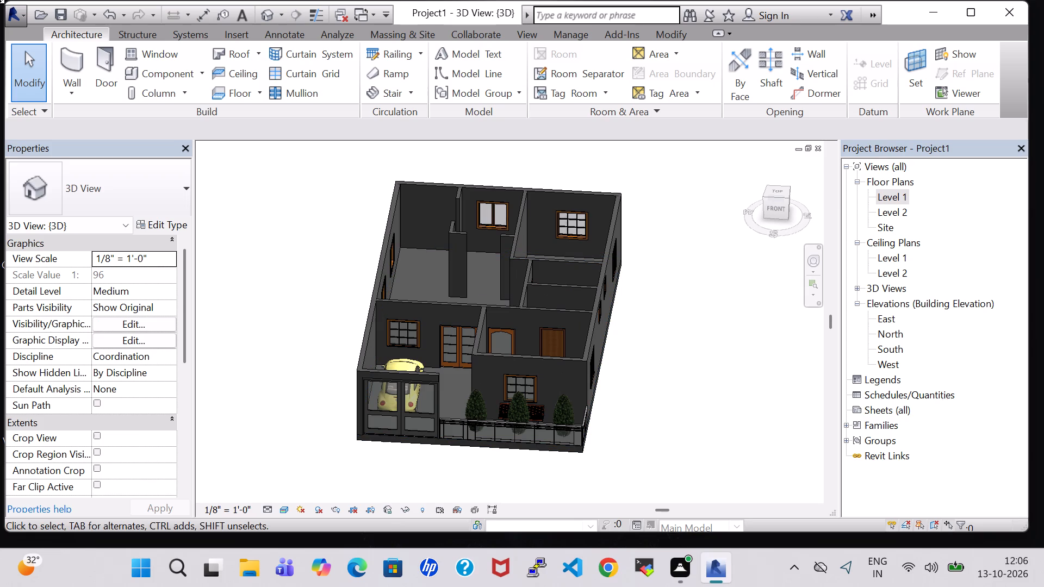
shift+middle_drag(632, 359, 655, 332)
shift+middle_drag(627, 371, 613, 348)
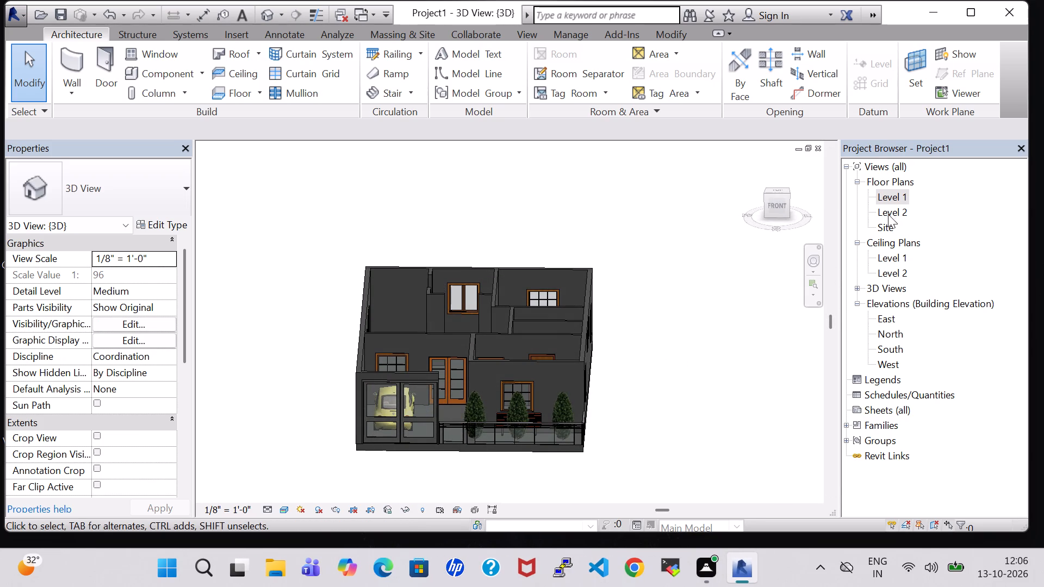
Return to the Level 1 plan and load the Shelving family from the Furniture Storage library.
double_click(890, 198)
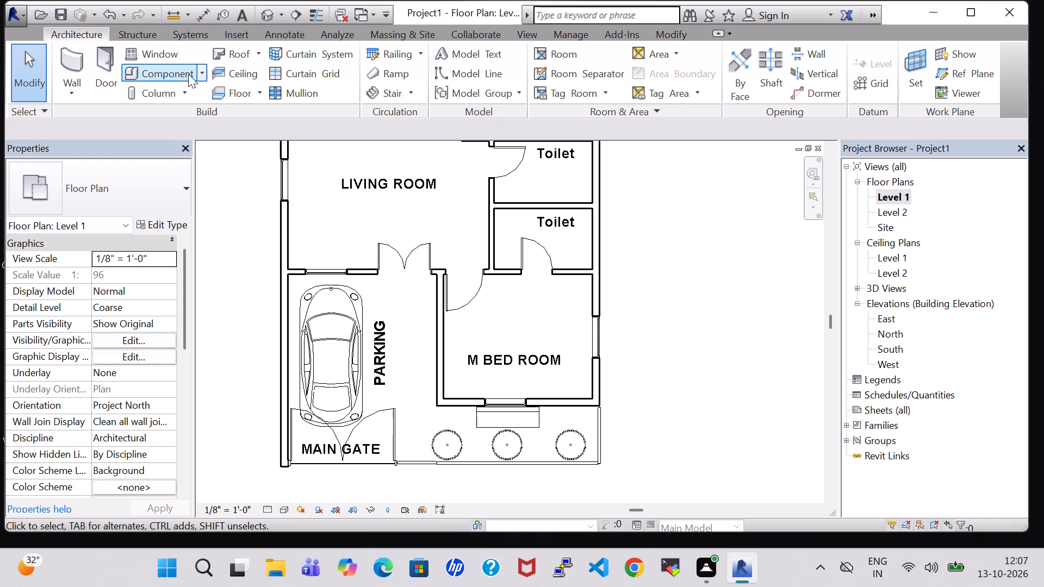
click(151, 68)
click(672, 73)
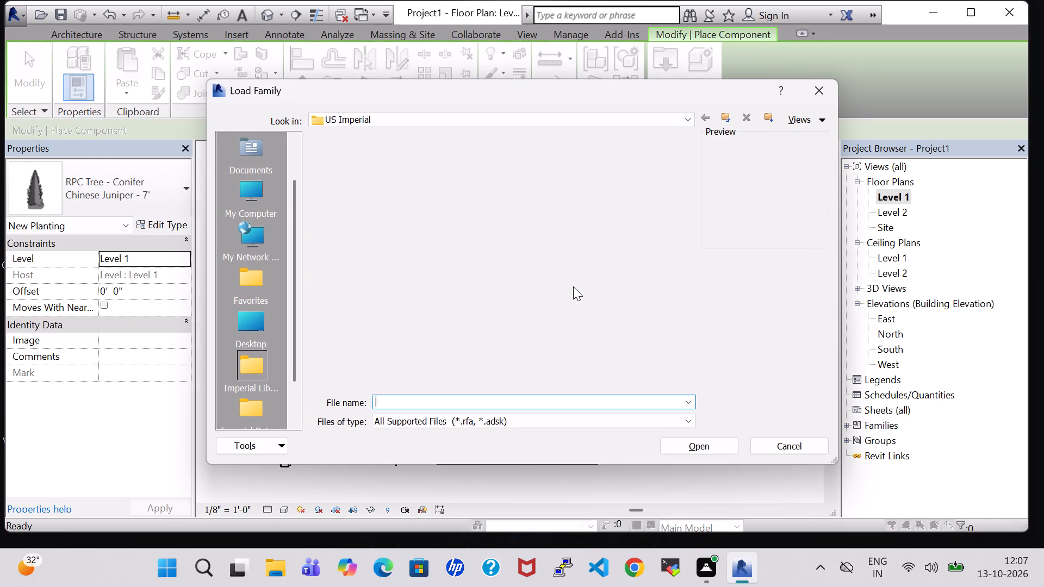
scroll(571, 288, down, 1)
double_click(595, 217)
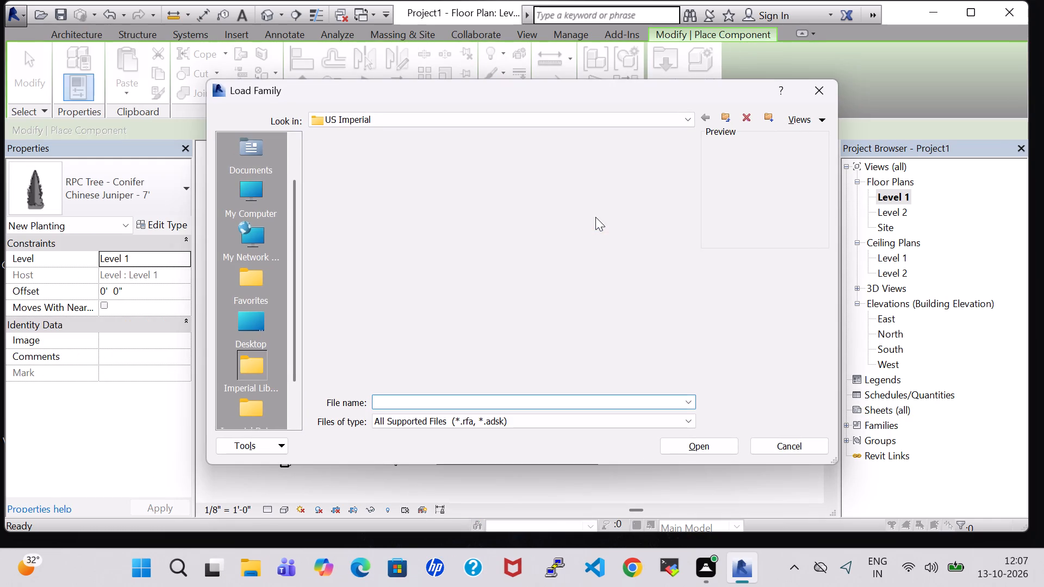
double_click(468, 172)
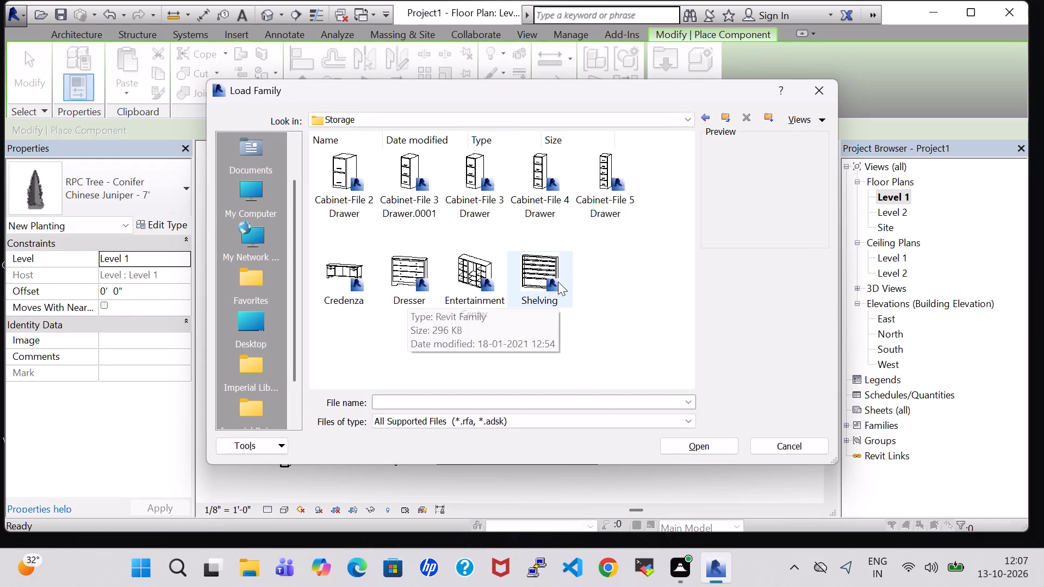
click(525, 268)
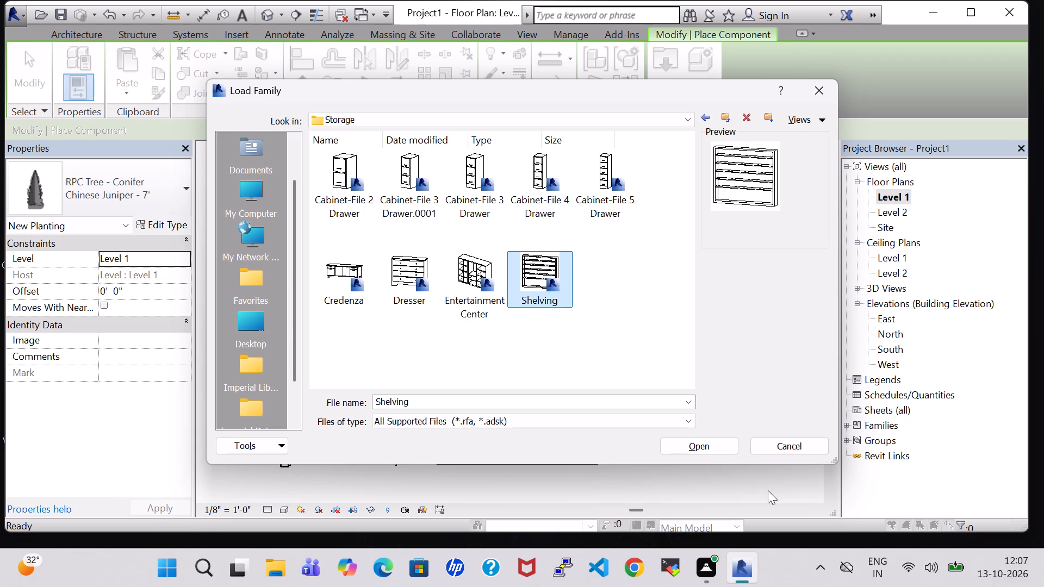
click(700, 442)
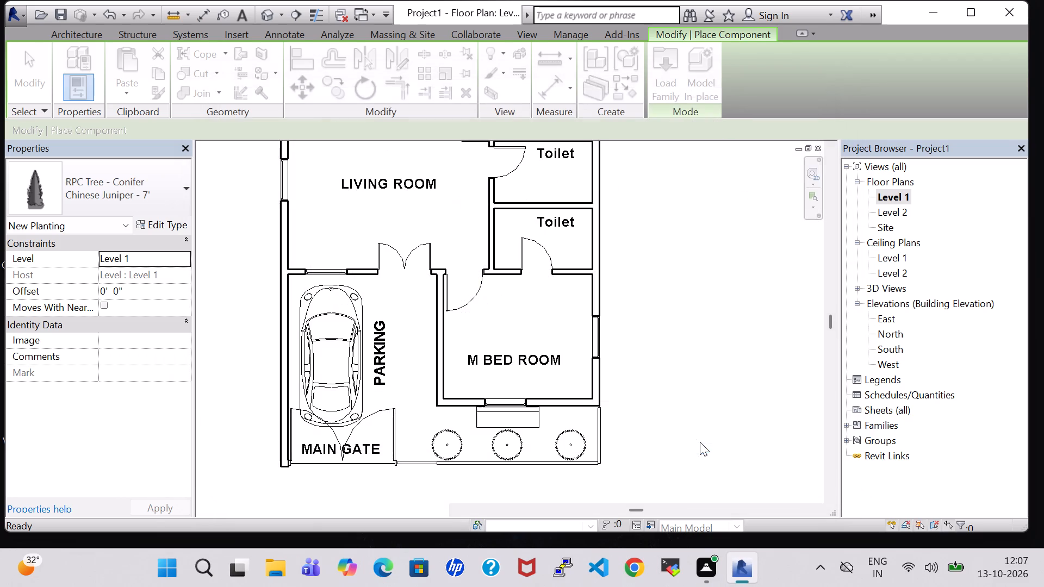
Place the 36" x 10" x 72" shelving, turned lengthwise, against the parking side of the master bedroom wall, about 5' 11" from the living room wall.
key(space)
click(428, 349)
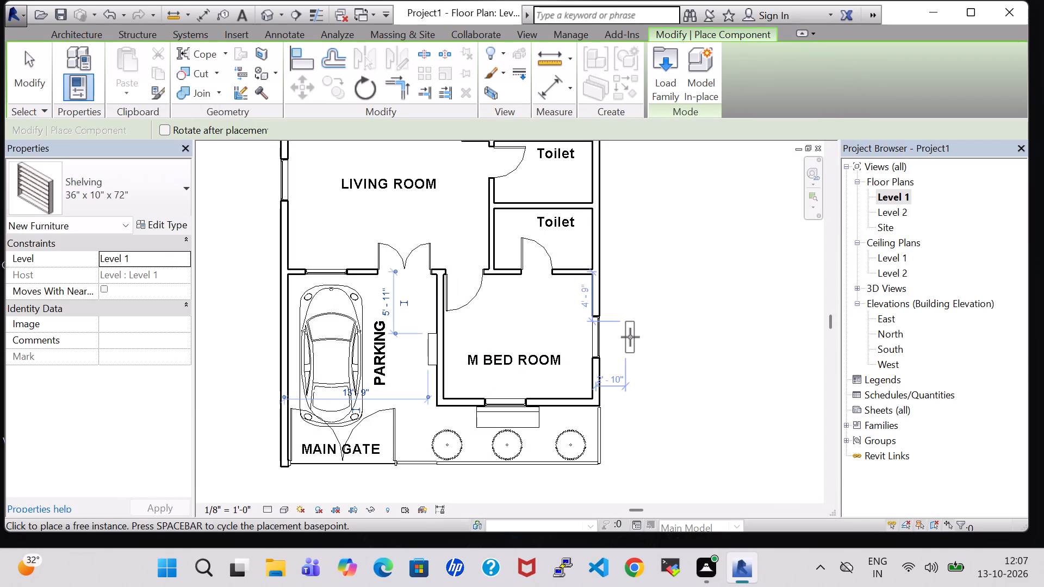
key(Escape)
key(Escape)
Inspect the placed shelving in the parking area in the 3D view.
click(268, 18)
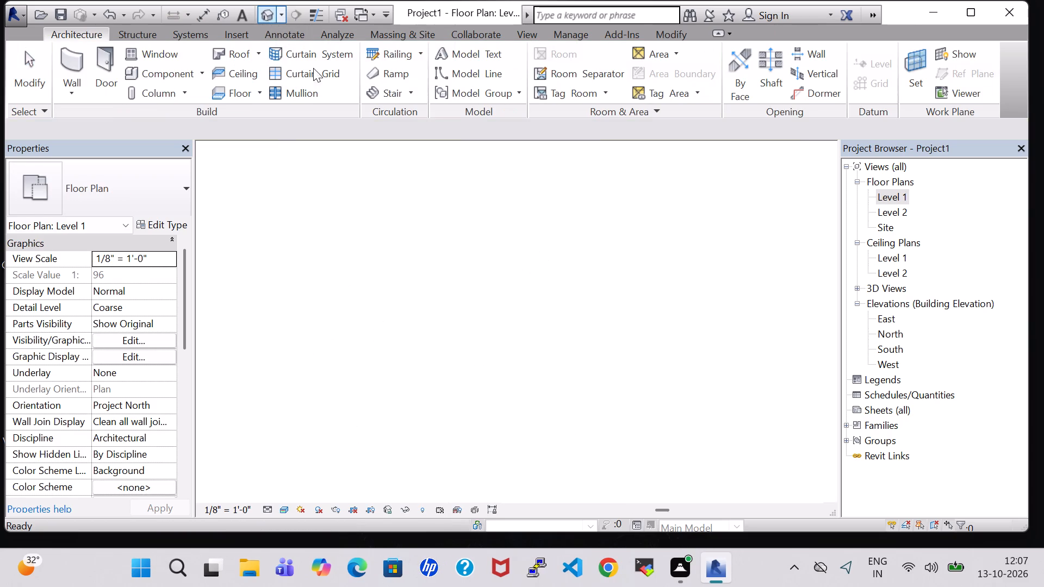
shift+middle_drag(643, 368, 713, 379)
shift+middle_drag(593, 269, 617, 388)
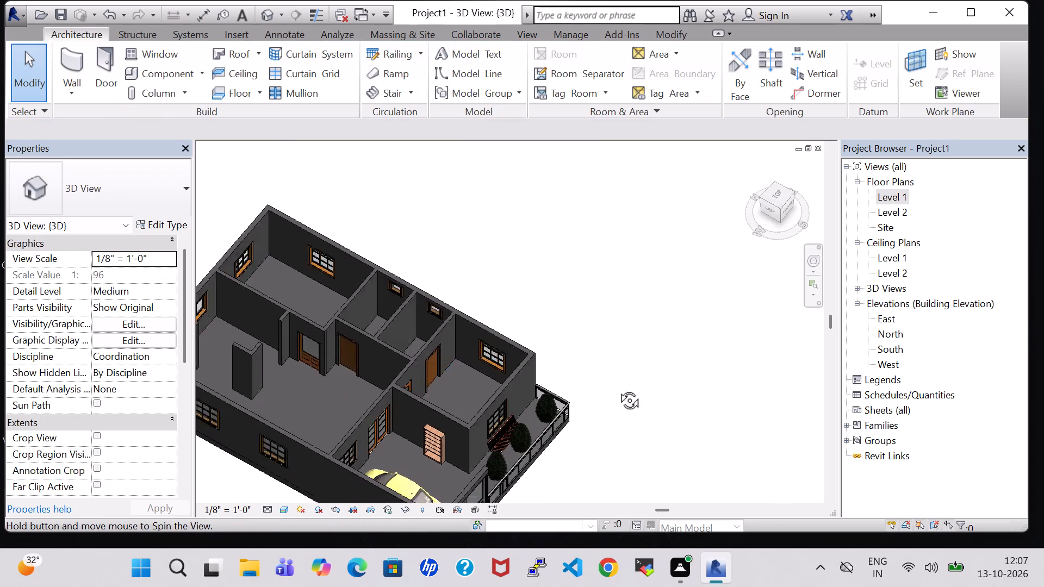
shift+middle_drag(617, 388, 536, 364)
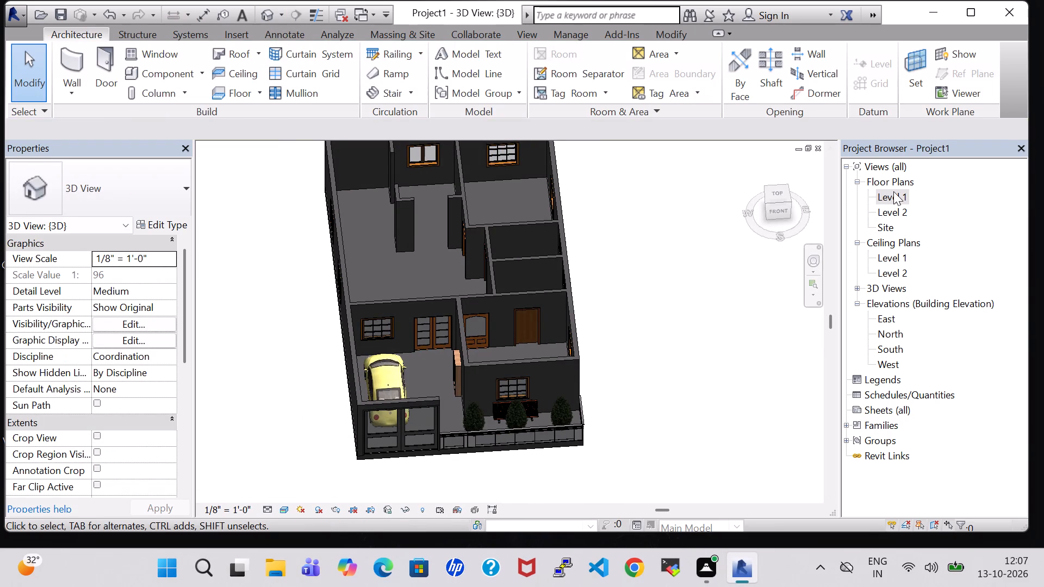
Return to the Level 1 plan and load the Tub-Free Standing-3D family from the architectural plumbing Bathtubs library.
double_click(893, 191)
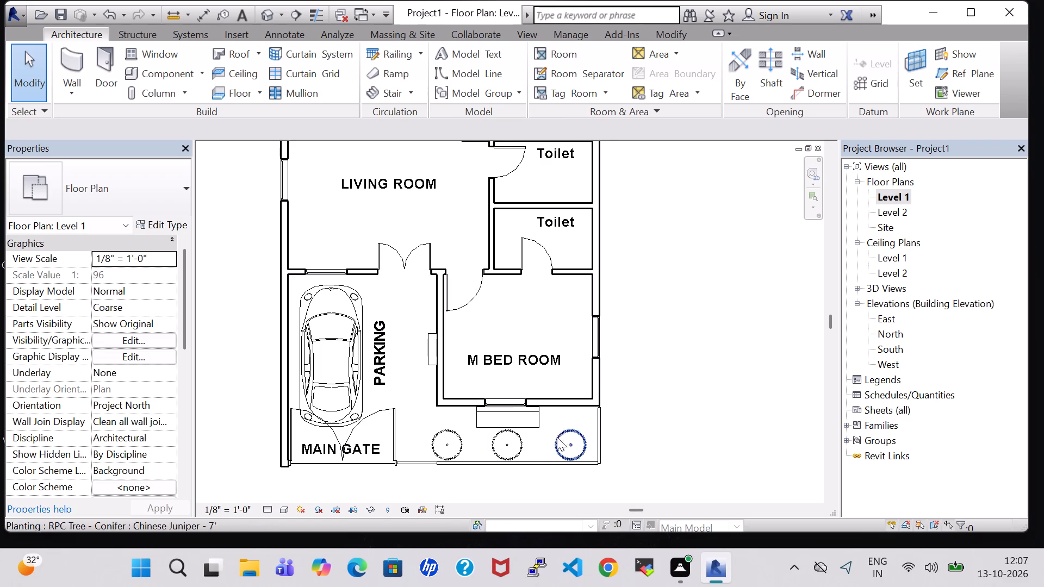
scroll(679, 375, down, 1)
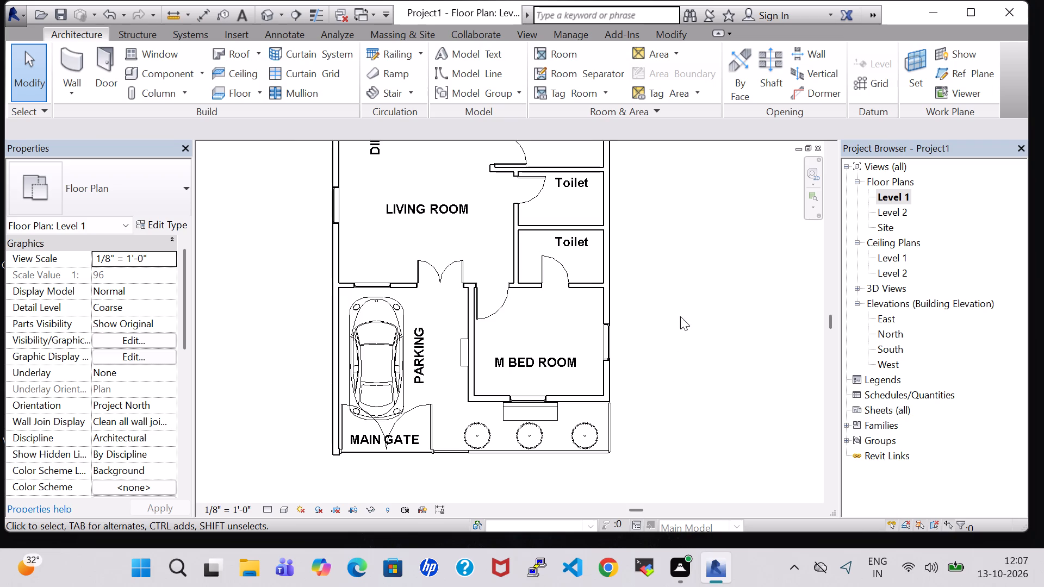
middle_drag(680, 316, 694, 366)
middle_drag(700, 260, 690, 345)
click(153, 63)
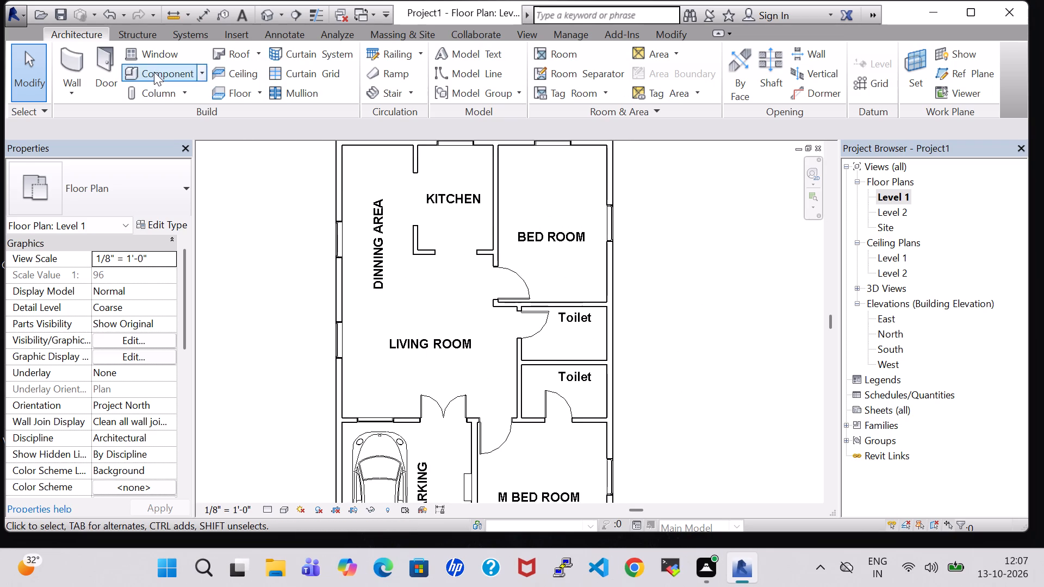
click(154, 72)
click(674, 70)
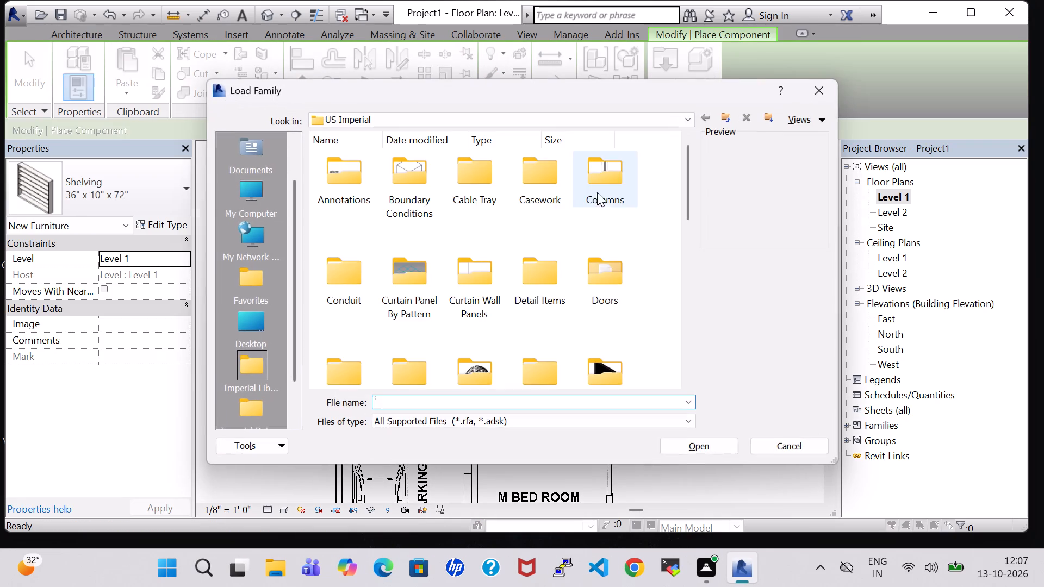
scroll(585, 223, down, 2)
double_click(480, 282)
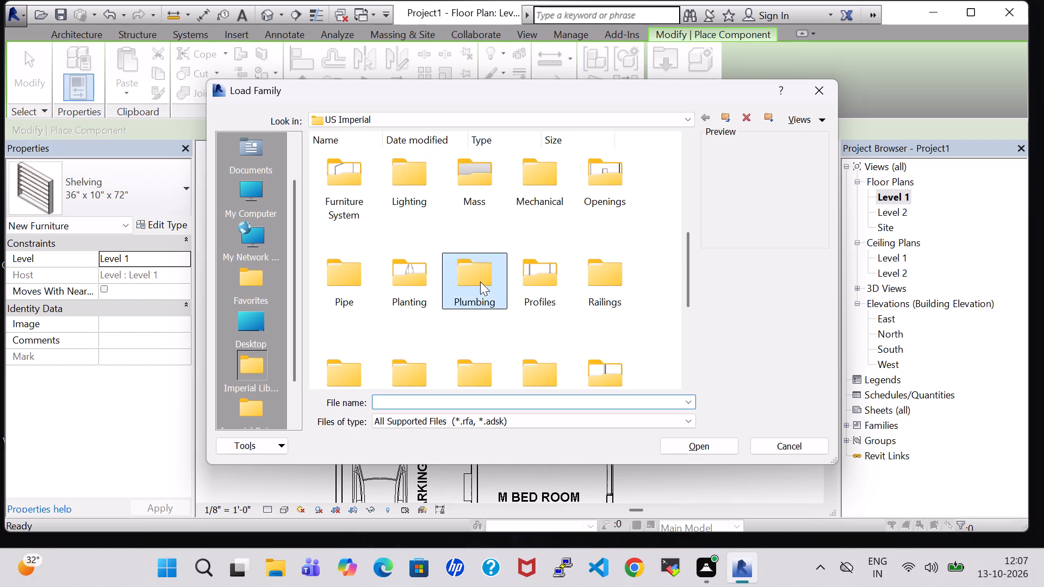
double_click(331, 178)
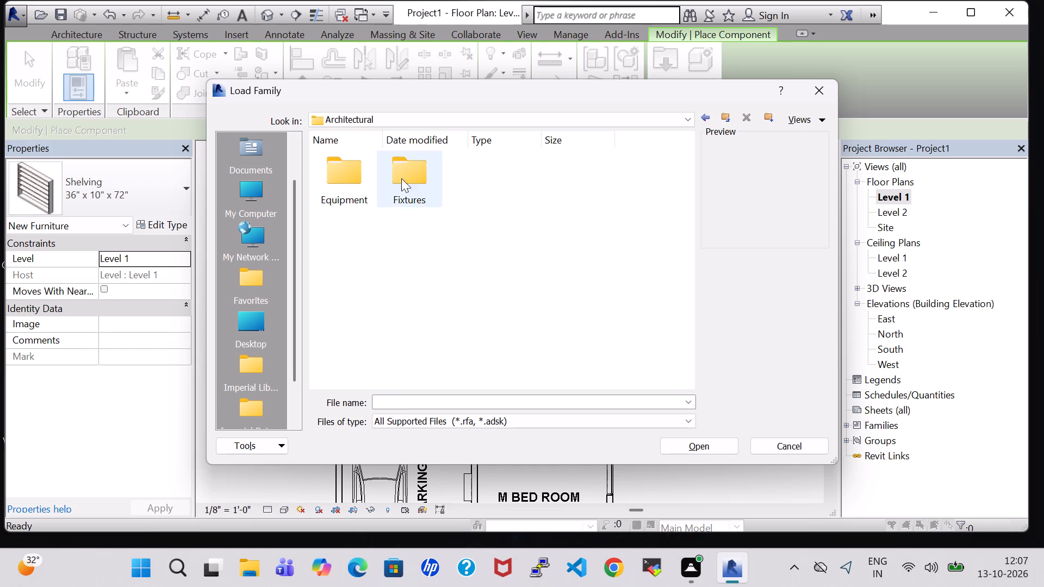
double_click(406, 178)
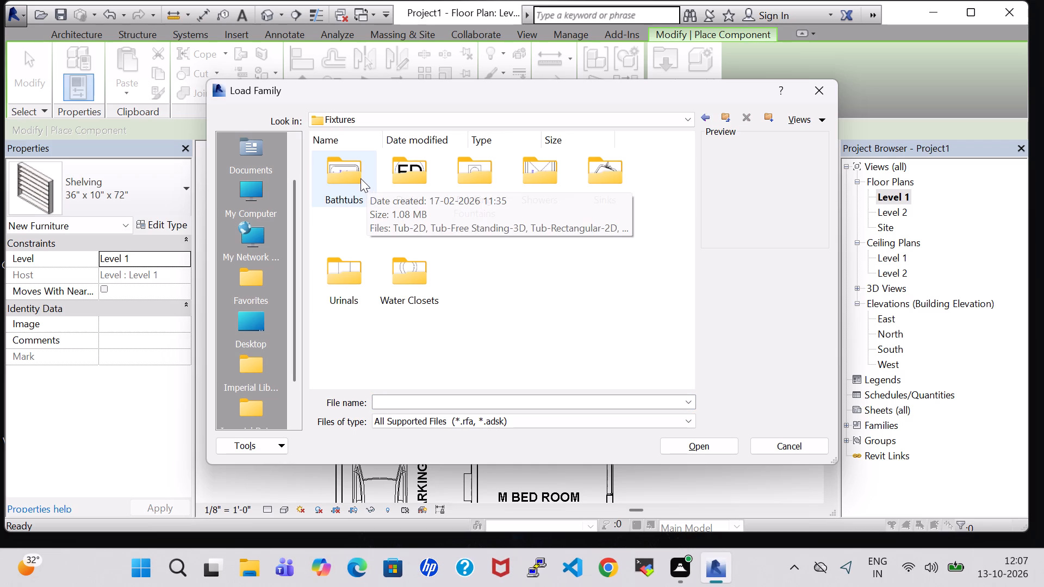
double_click(361, 178)
click(400, 180)
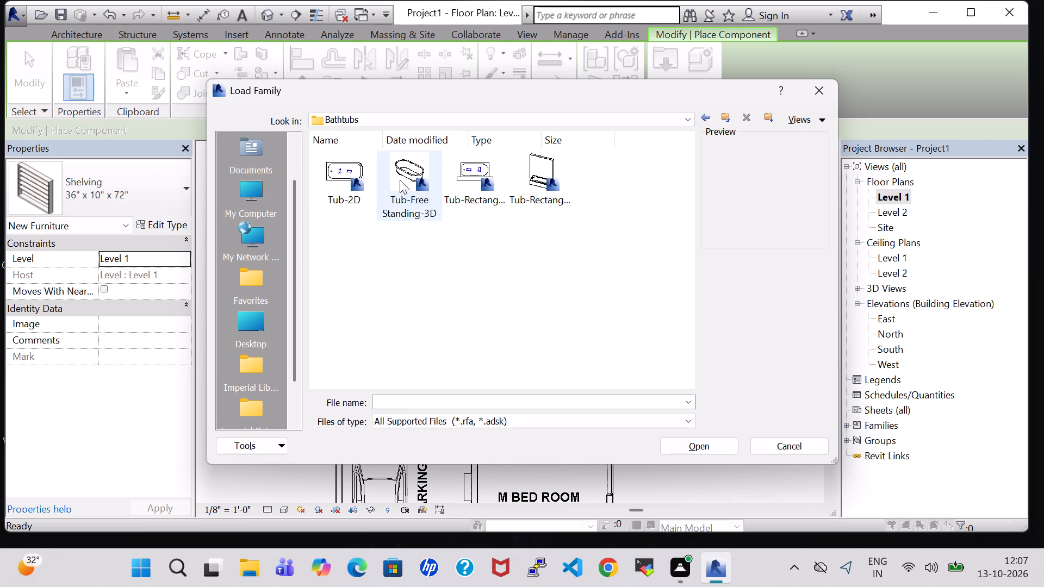
click(688, 439)
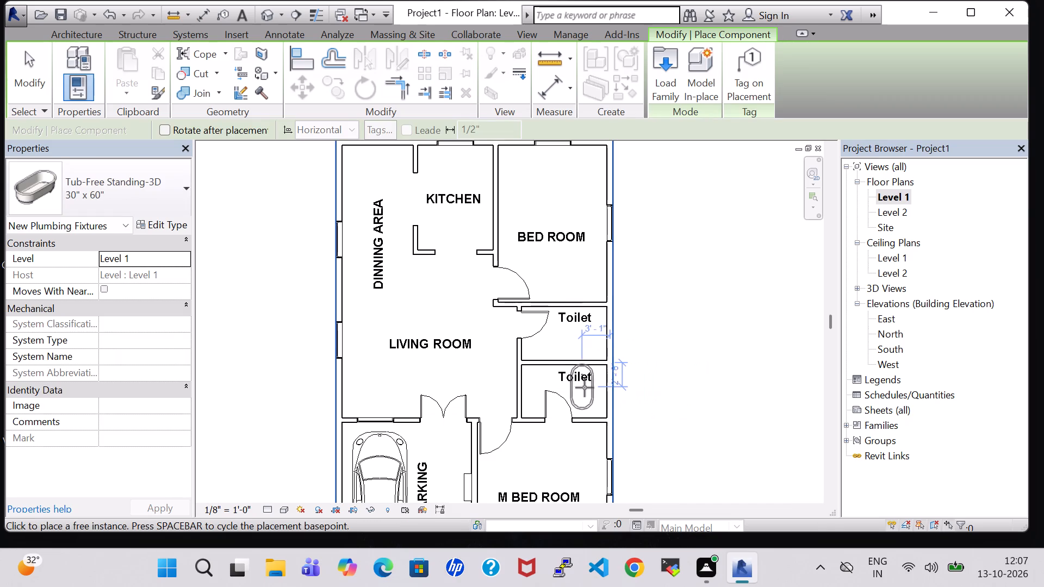
Place the 30" x 60" tub, long side east-west, in the master bedroom's toilet, about 3' 0" from the east wall and 4' 5" from the south wall.
key(space)
key(space)
key(space)
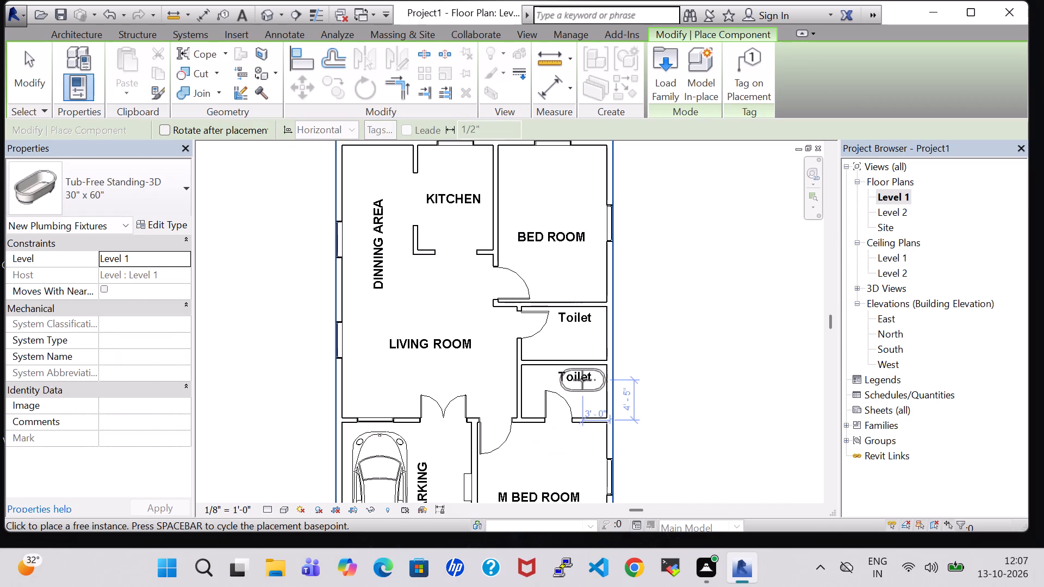
click(582, 380)
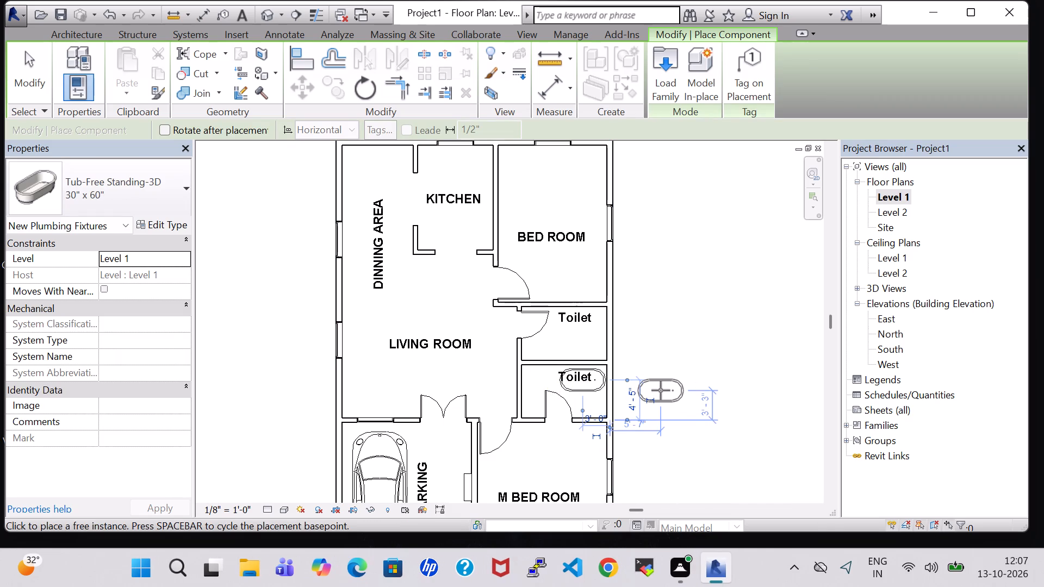
key(Escape)
key(Escape)
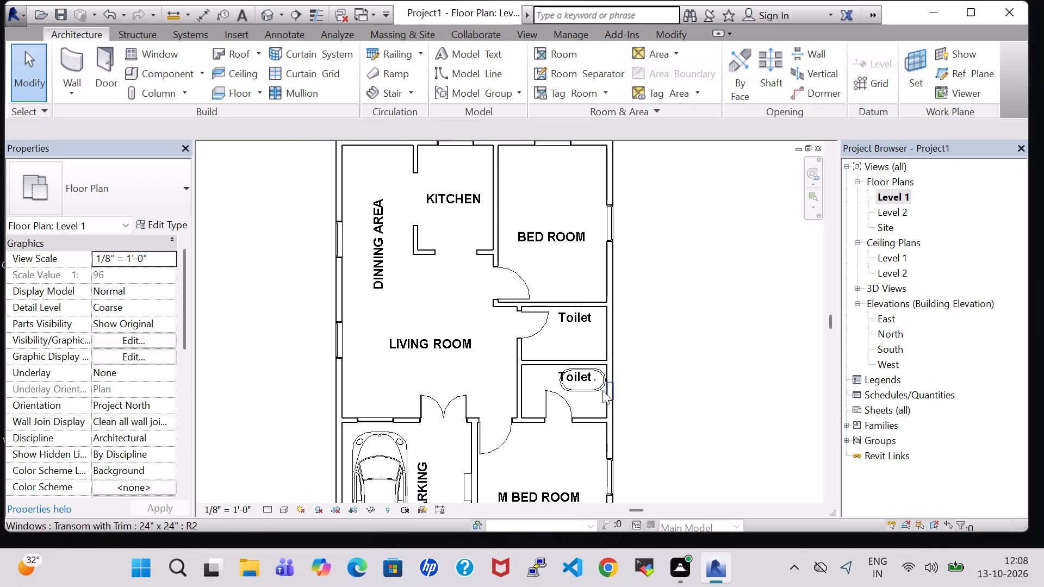
Nudge the Toilet room tag in the master bedroom's toilet west until it clears the bathtub.
click(582, 382)
key(Left)
key(Left)
key(Left)
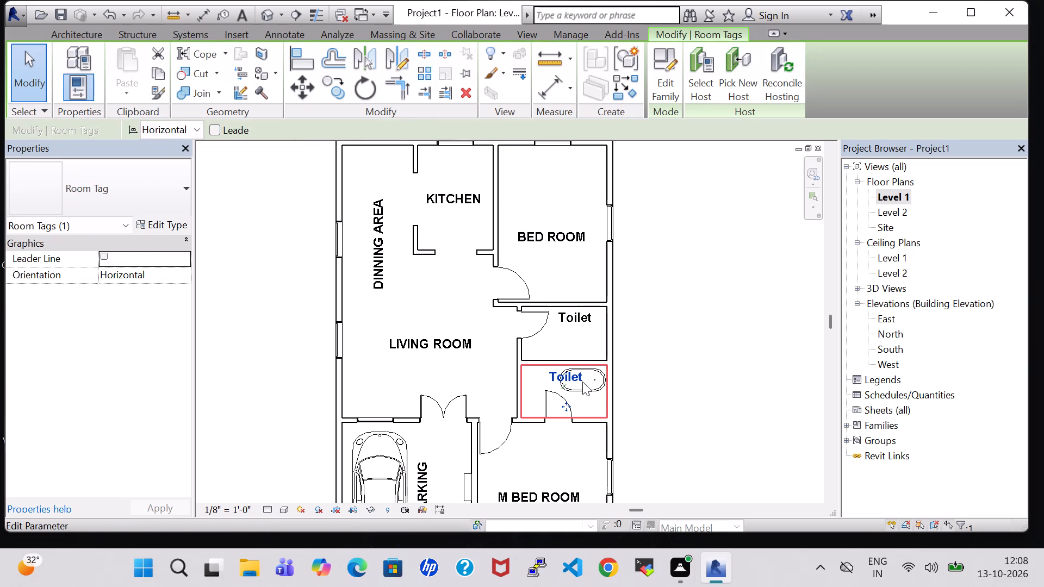
key(Left)
key(Left)
key(Left)
key(Left)
key(Left)
key(Left)
key(Left)
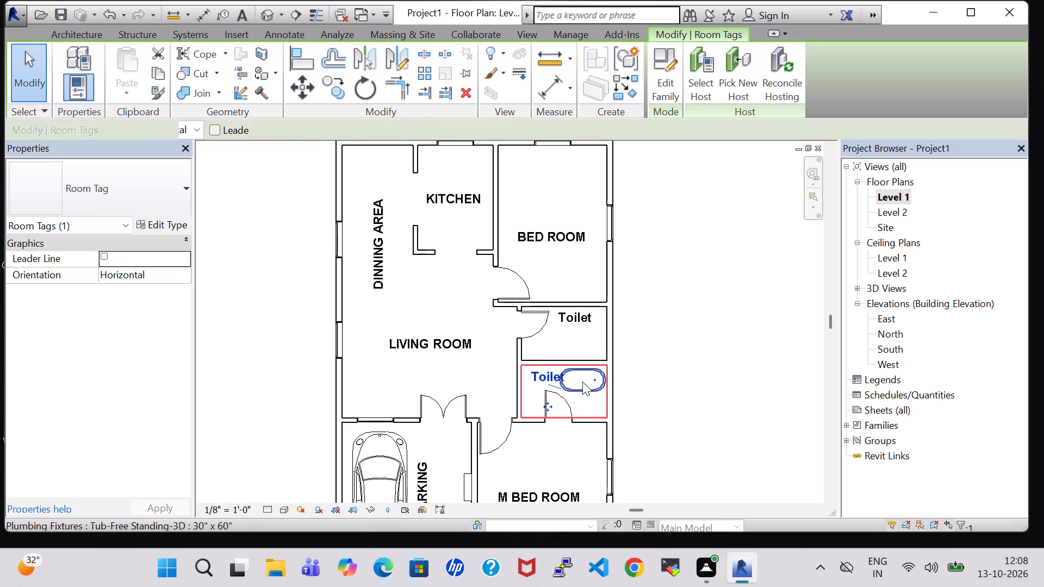
key(Left)
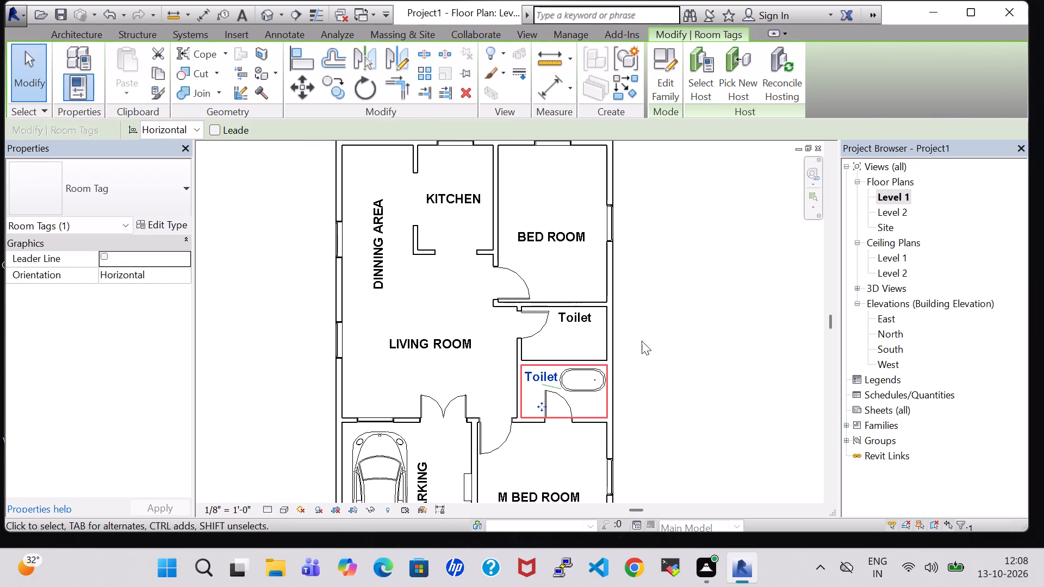
click(642, 341)
Load the Toilet-Domestic-3D family from the architectural plumbing Water Closets library.
click(160, 78)
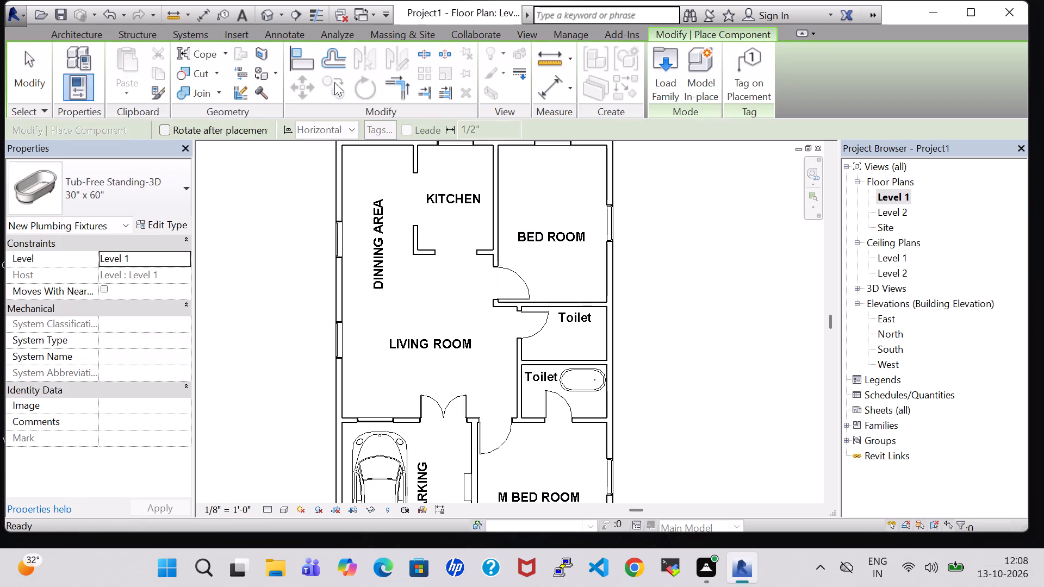
click(658, 84)
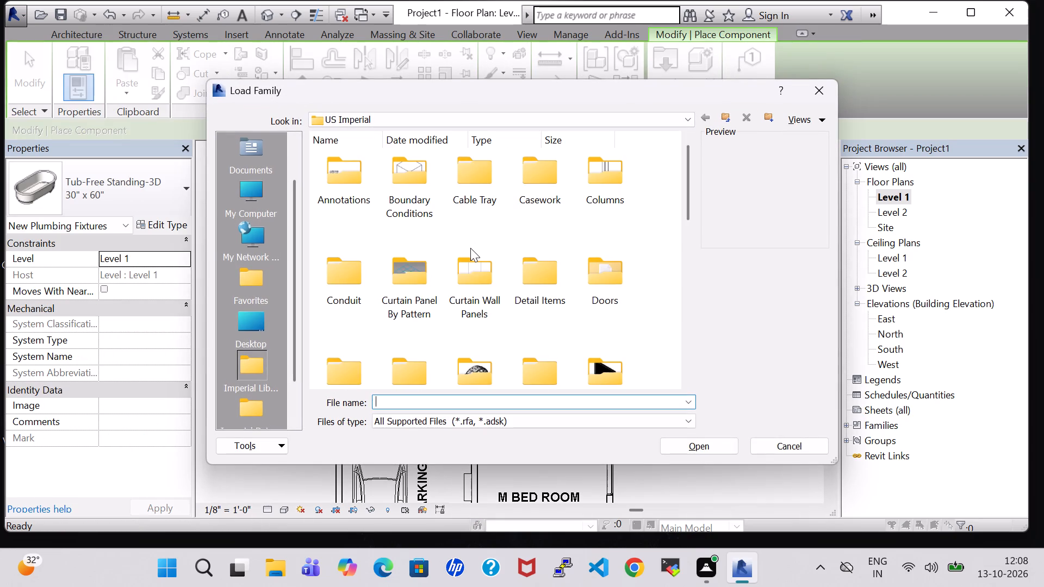
scroll(470, 248, down, 1)
scroll(569, 248, down, 3)
scroll(569, 248, up, 2)
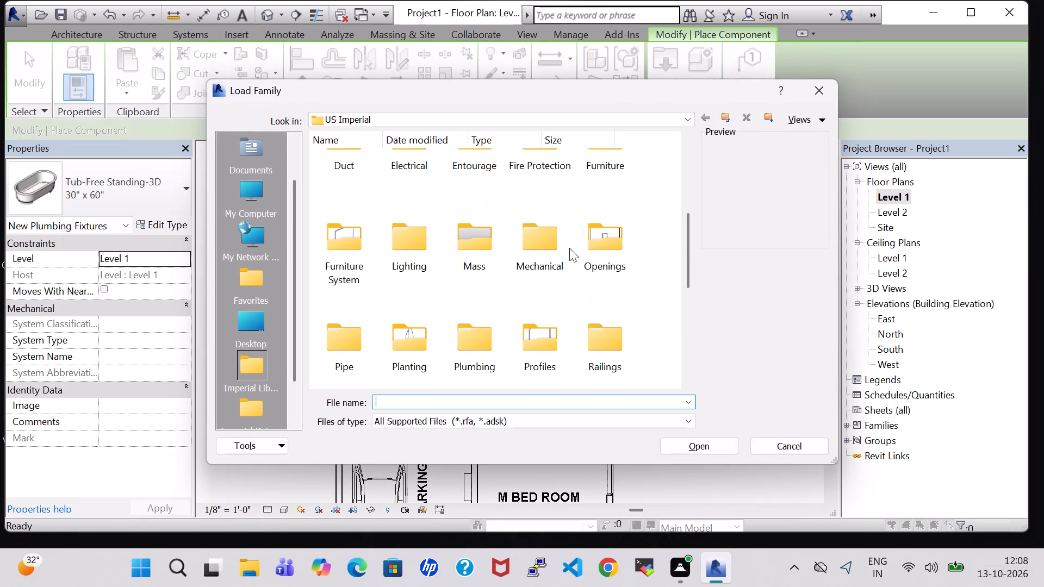
double_click(476, 345)
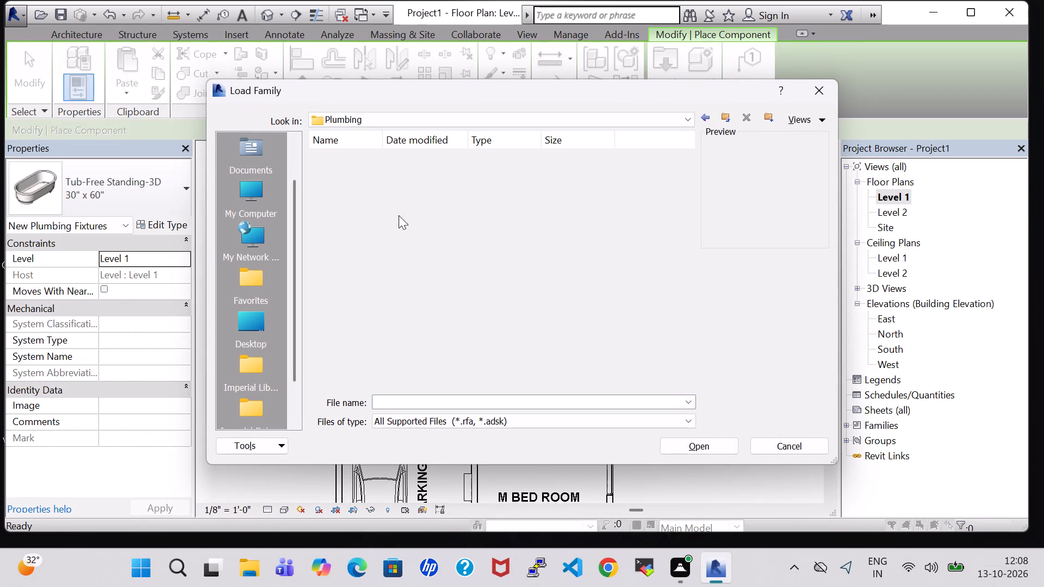
double_click(356, 185)
double_click(406, 177)
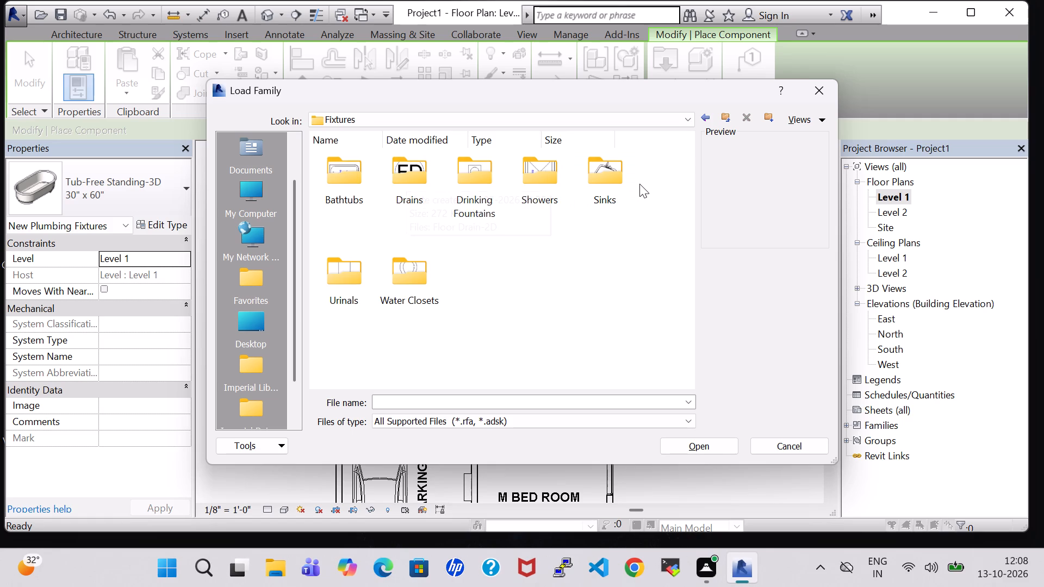
double_click(408, 297)
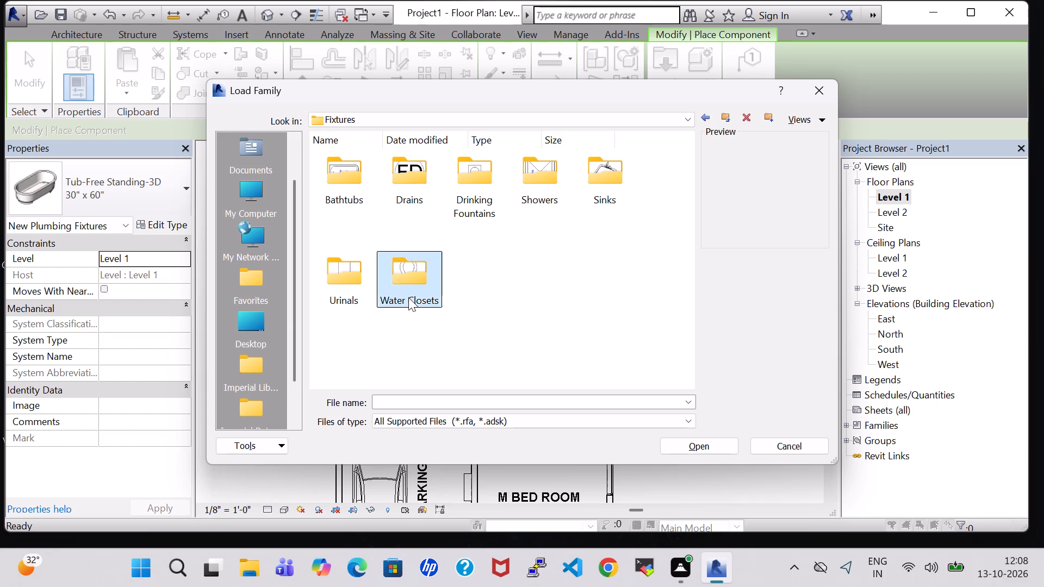
click(553, 172)
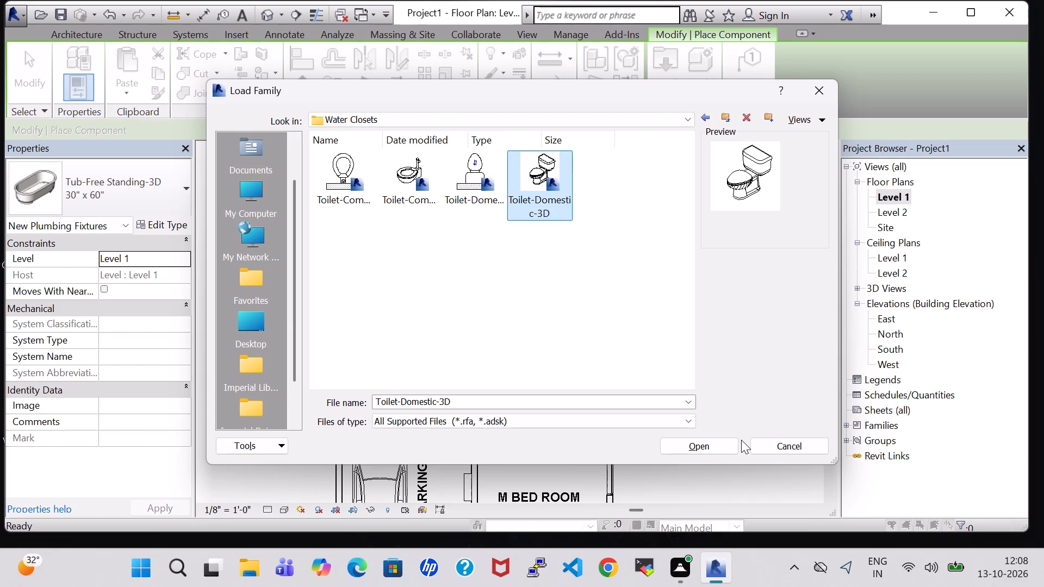
click(718, 444)
Place the domestic toilet against the east wall south of the bathtub, facing west, about 1' 8" from the south wall.
key(space)
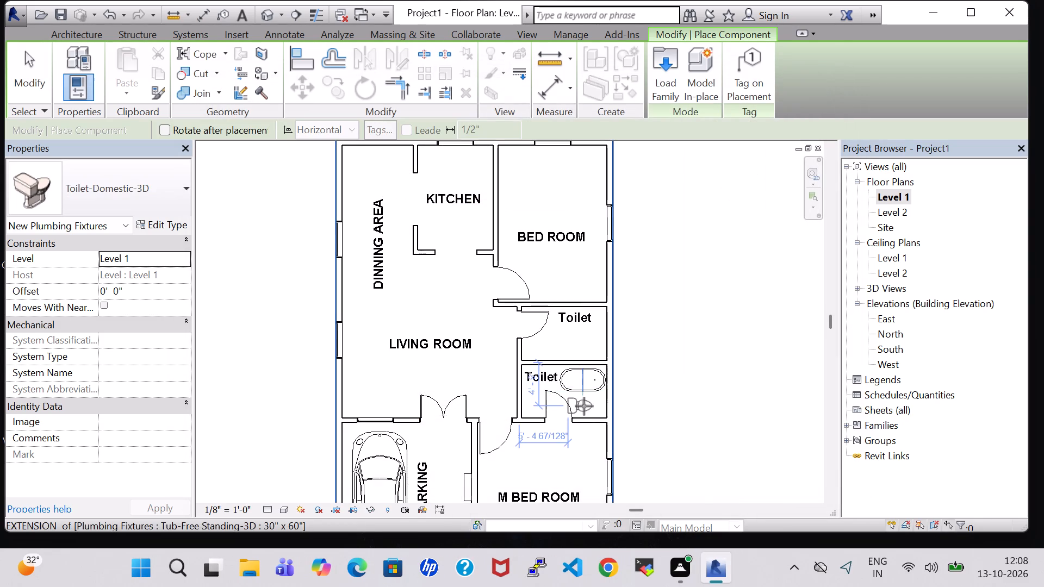
key(space)
key(space)
scroll(588, 408, up, 4)
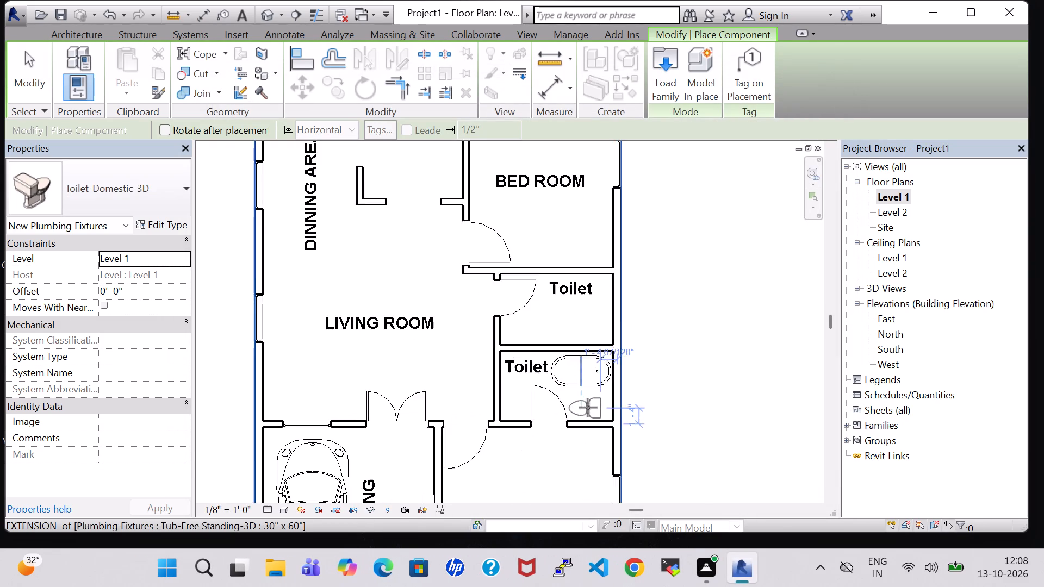
click(594, 403)
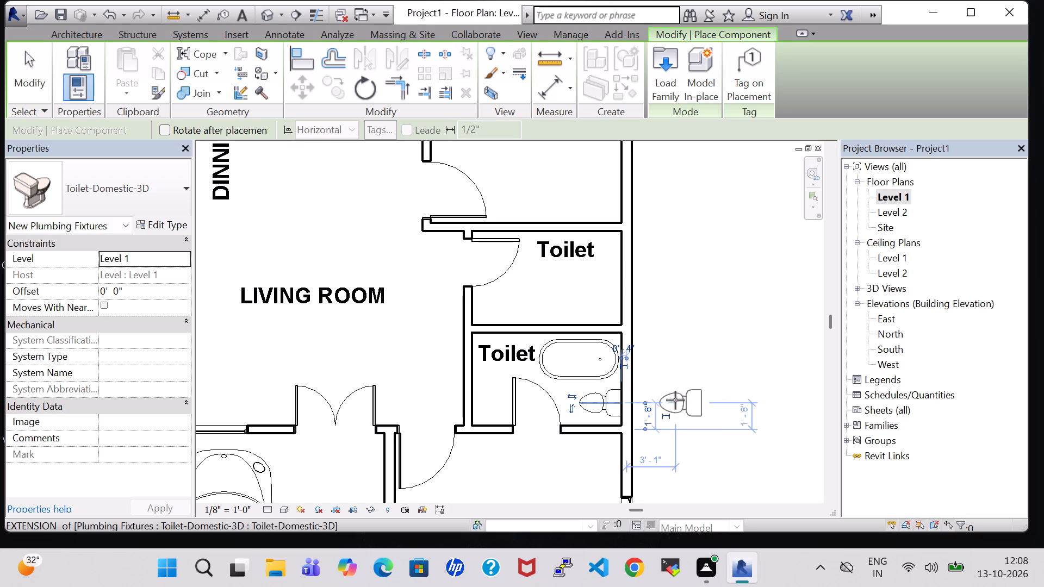
key(Escape)
key(Escape)
Load the Sink Vanity-Square family from the architectural plumbing fixtures Sinks library.
click(179, 74)
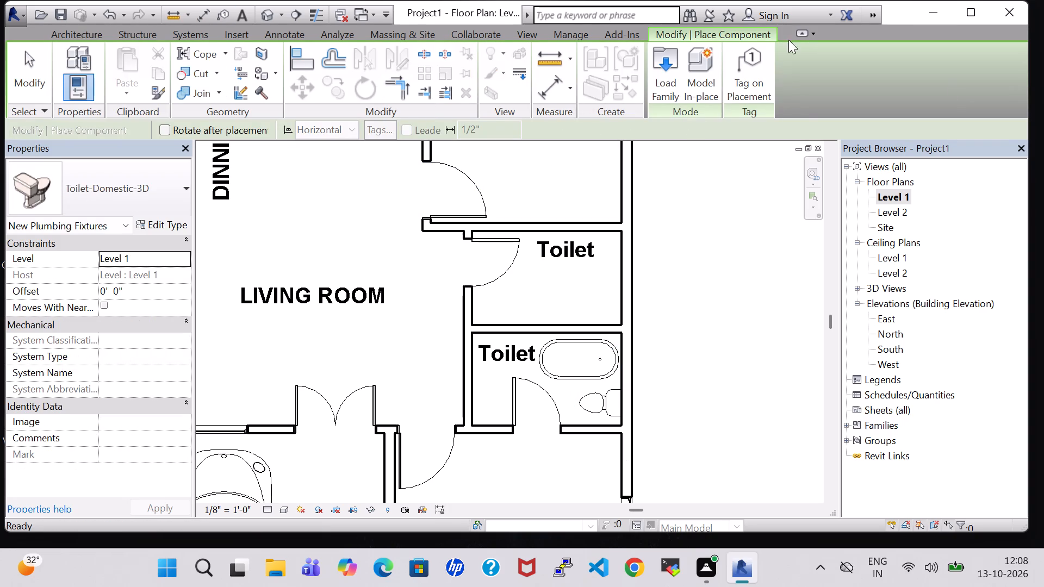
click(669, 76)
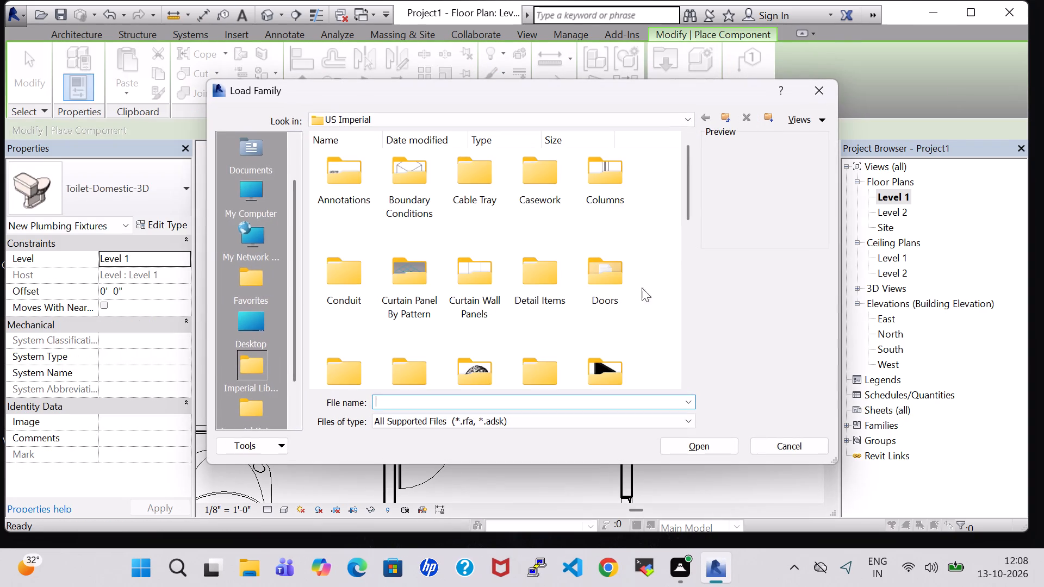
scroll(642, 297, down, 5)
scroll(511, 335, up, 2)
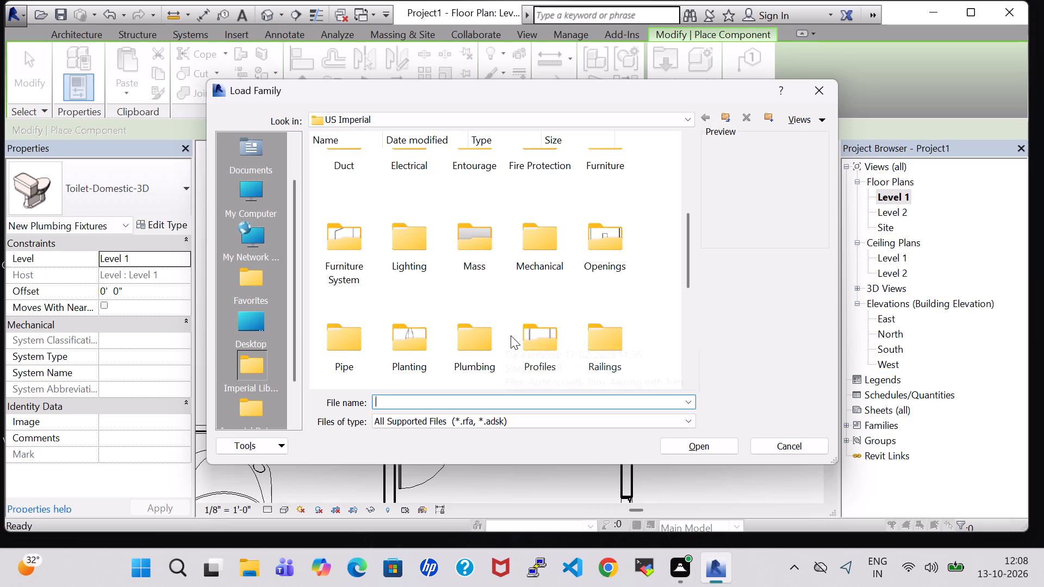
double_click(491, 338)
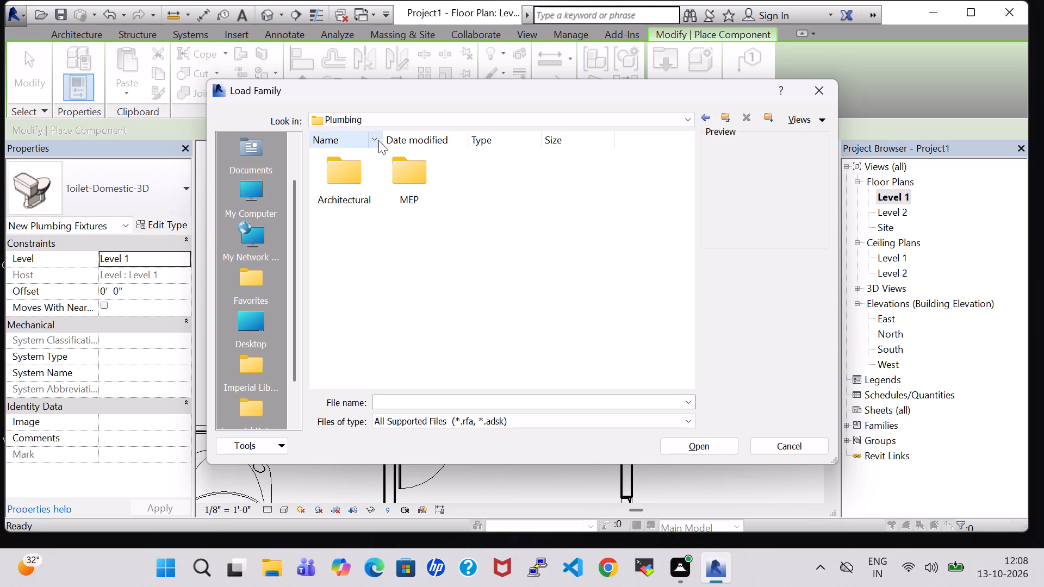
double_click(344, 171)
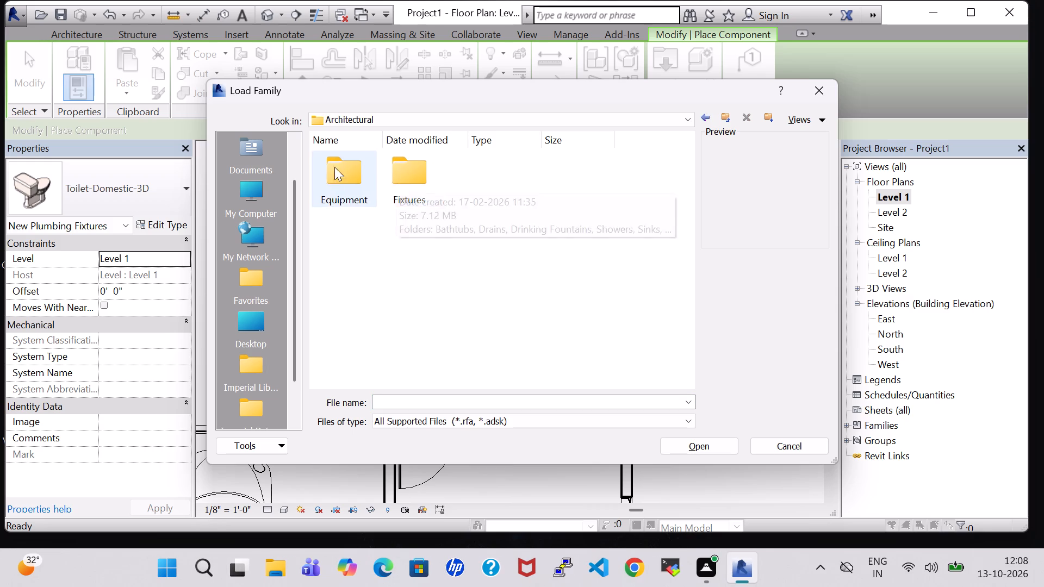
click(430, 179)
click(430, 179)
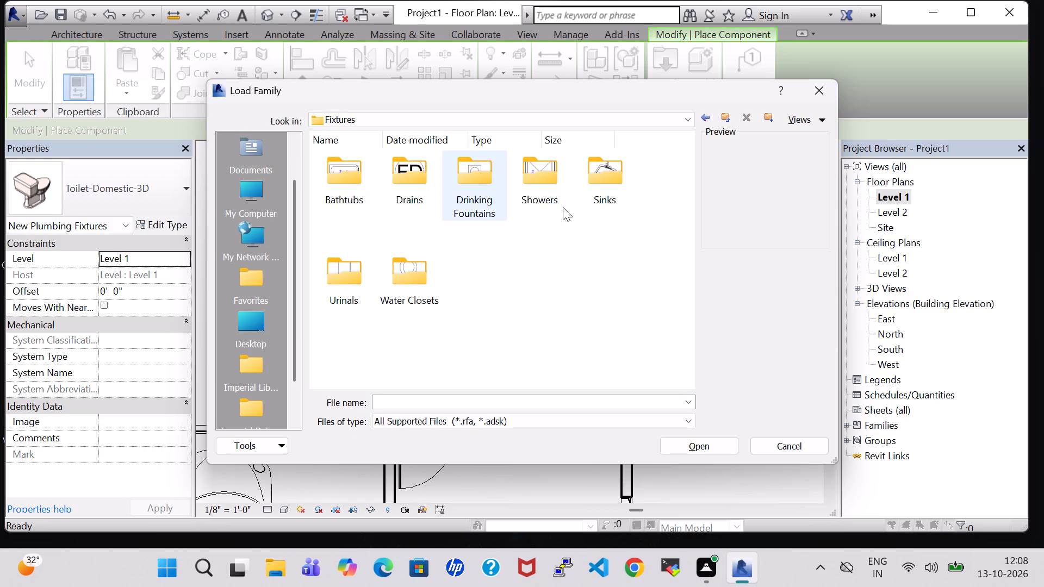
double_click(588, 190)
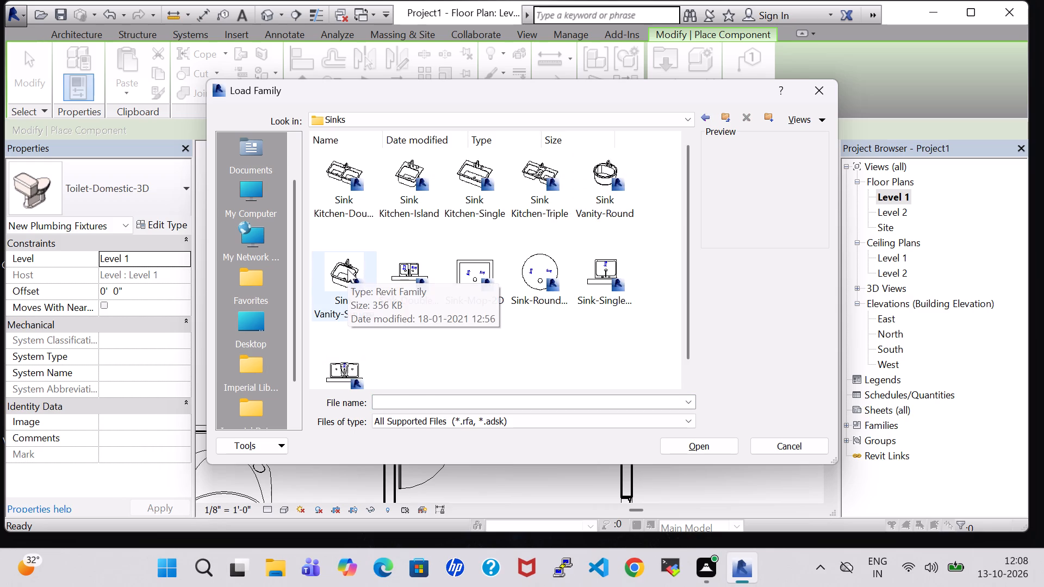
click(347, 269)
click(730, 443)
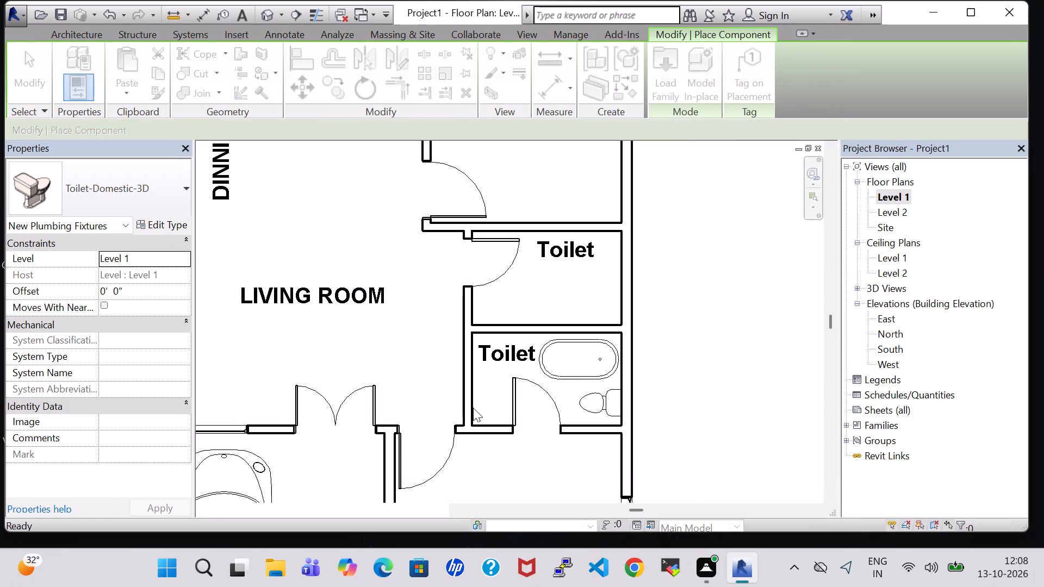
Place the 20" x 18" square vanity sink against the west wall of the master bedroom's toilet, west of the door and facing east.
key(space)
scroll(492, 401, up, 4)
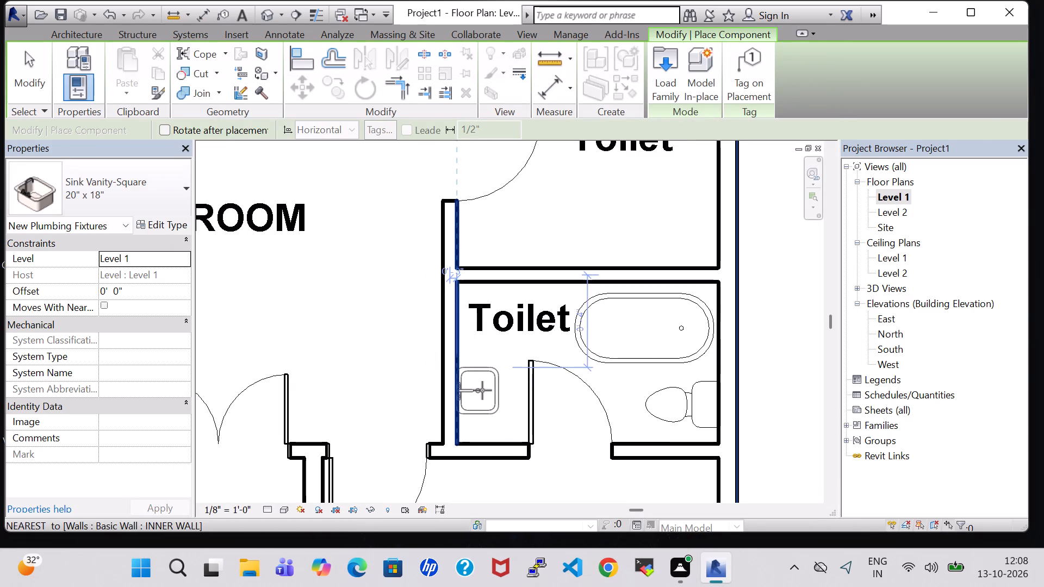
click(482, 390)
key(Escape)
key(Escape)
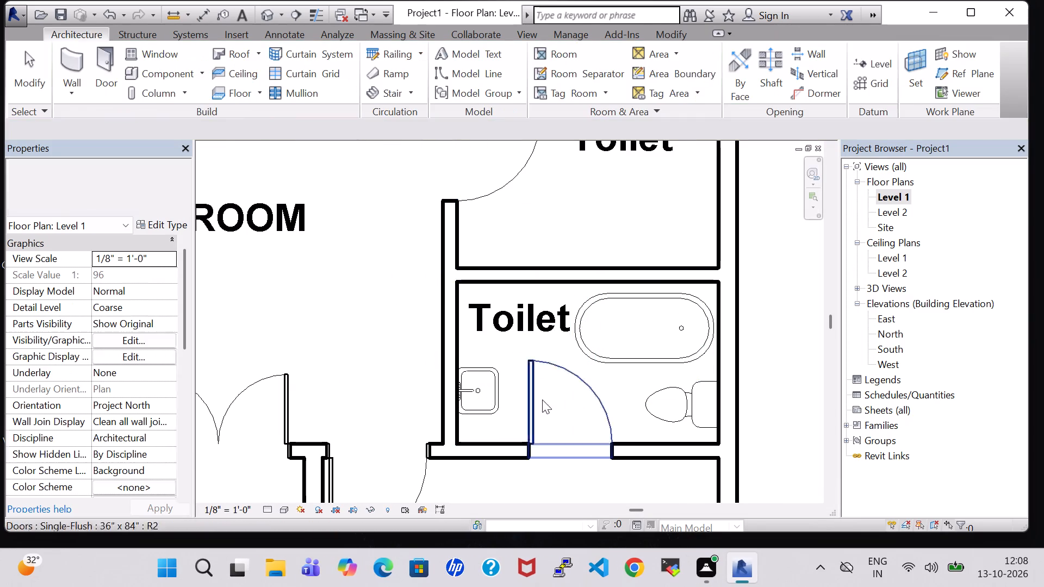
Set the offset of the sink in the master bedroom's toilet to 2' 0".
click(478, 382)
scroll(343, 384, up, 1)
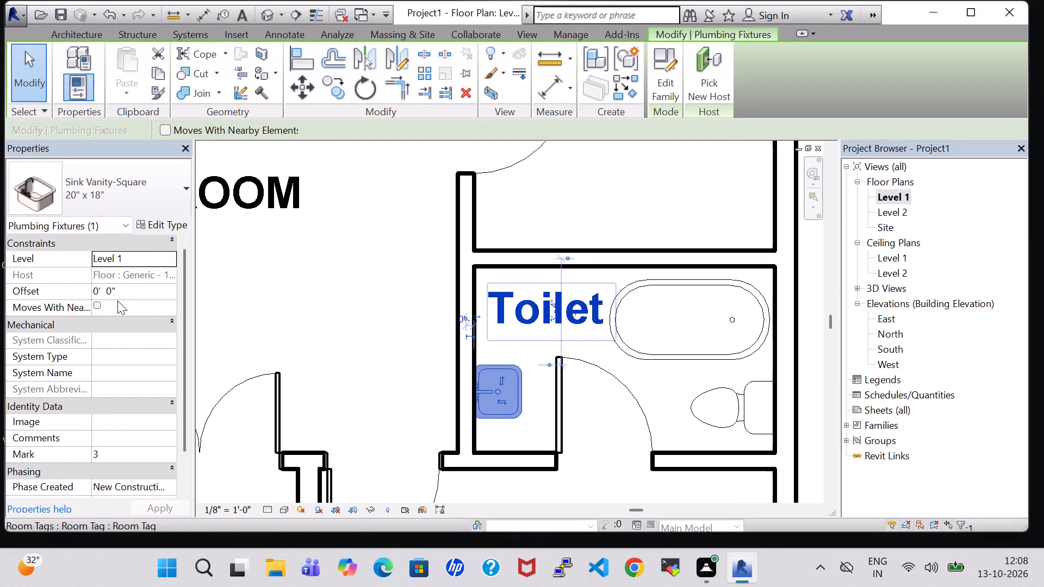
click(102, 289)
key(Left)
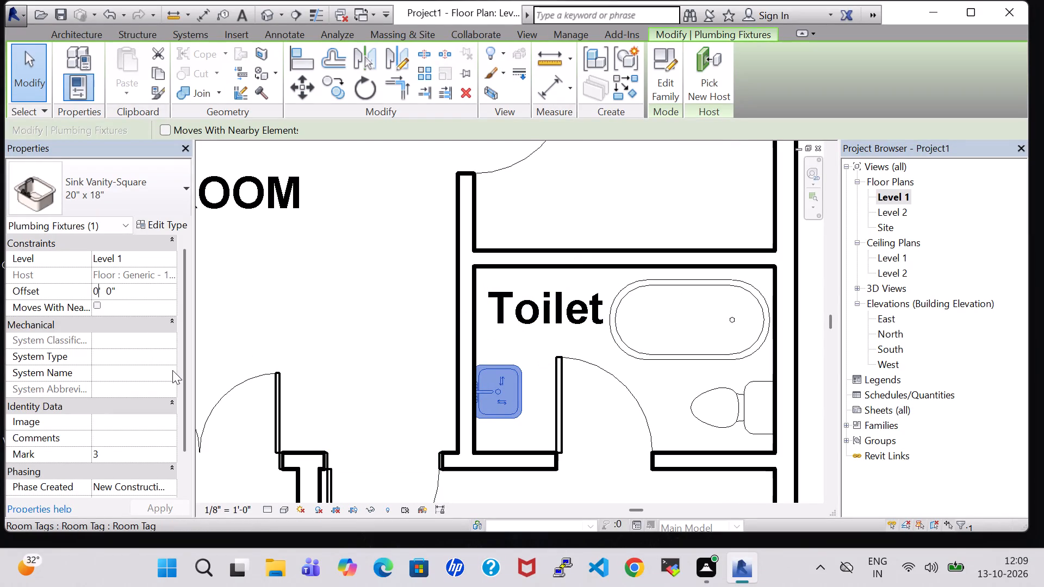
key(BackSpace)
key(2)
key(Return)
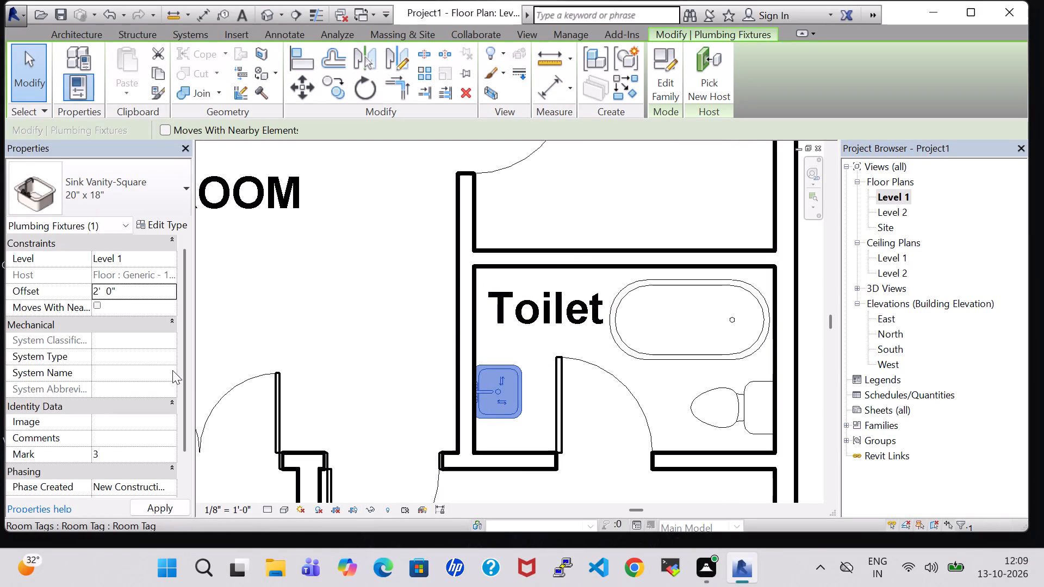
scroll(494, 286, down, 2)
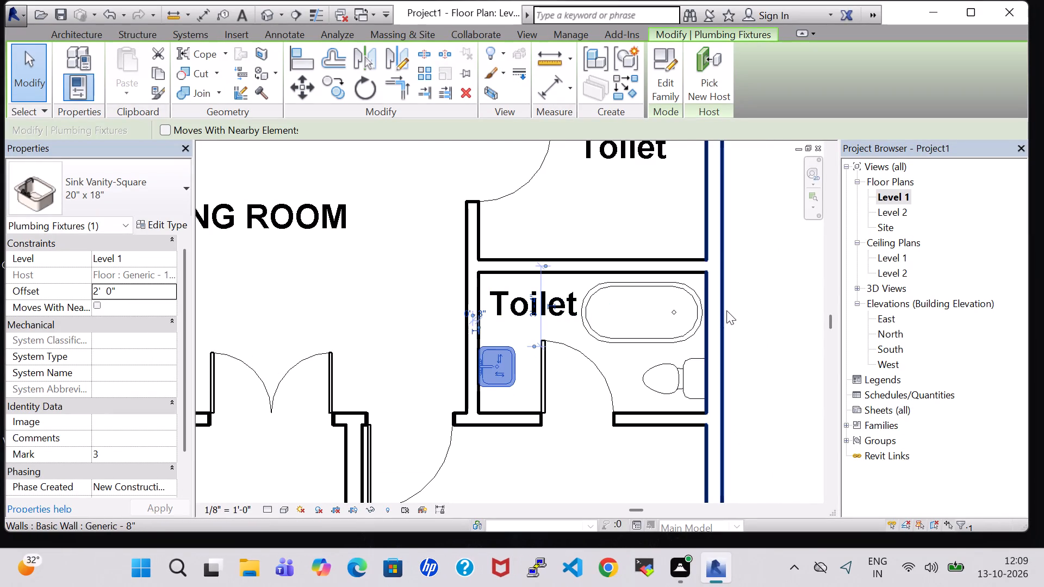
click(745, 293)
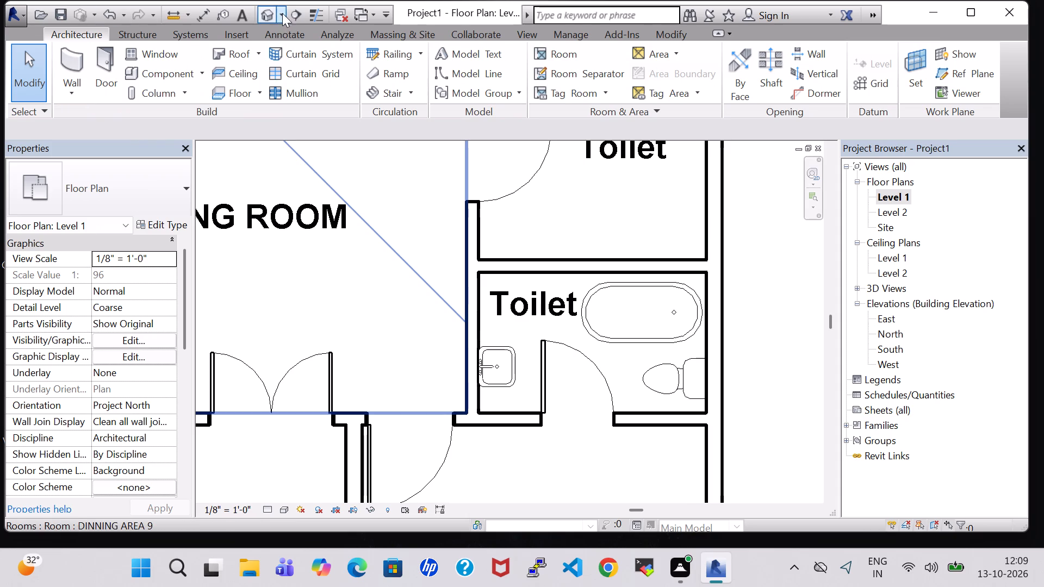
Check the sink in 3D and nudge it north along the west wall on the Level 1 plan, just below the Toilet tag.
click(270, 11)
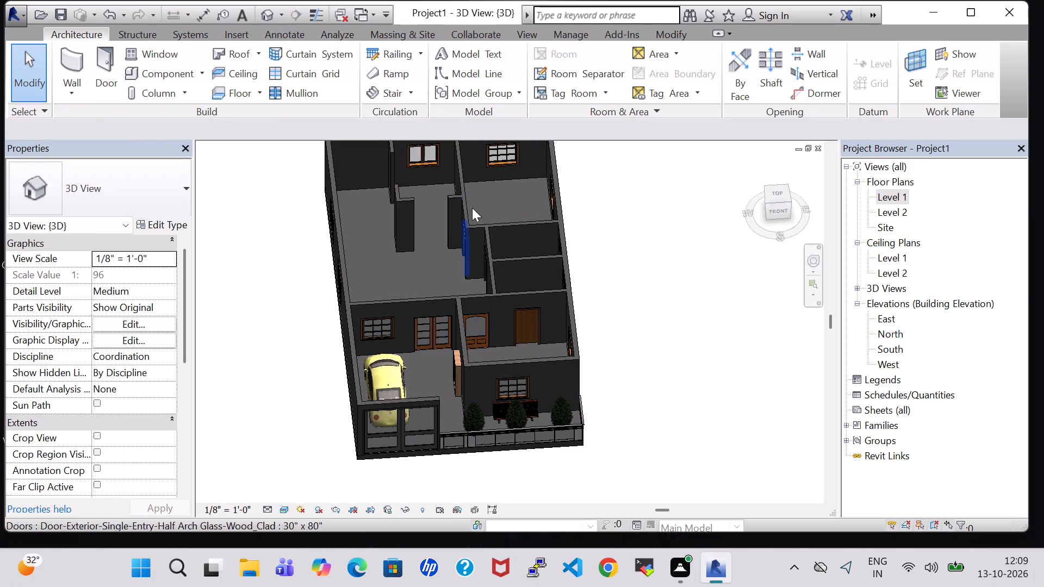
shift+middle_drag(622, 234, 620, 337)
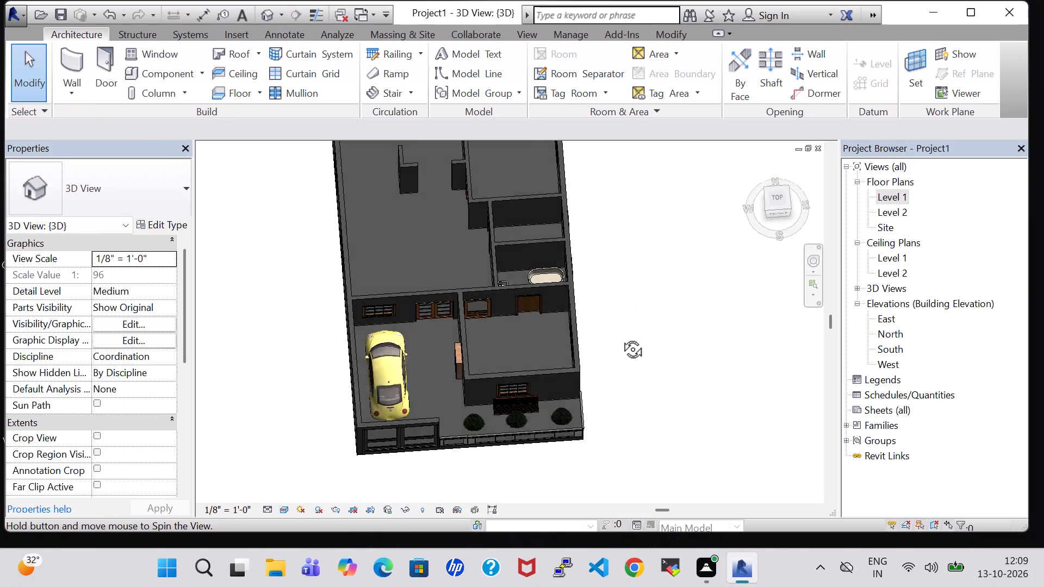
shift+middle_drag(620, 337, 620, 347)
shift+middle_drag(608, 236, 610, 314)
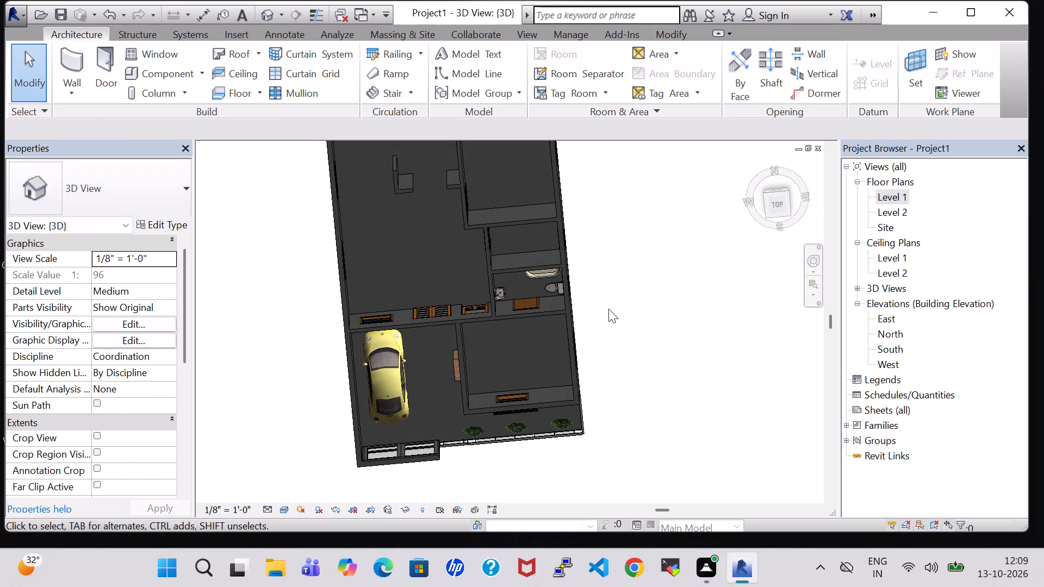
shift+middle_drag(636, 311, 633, 259)
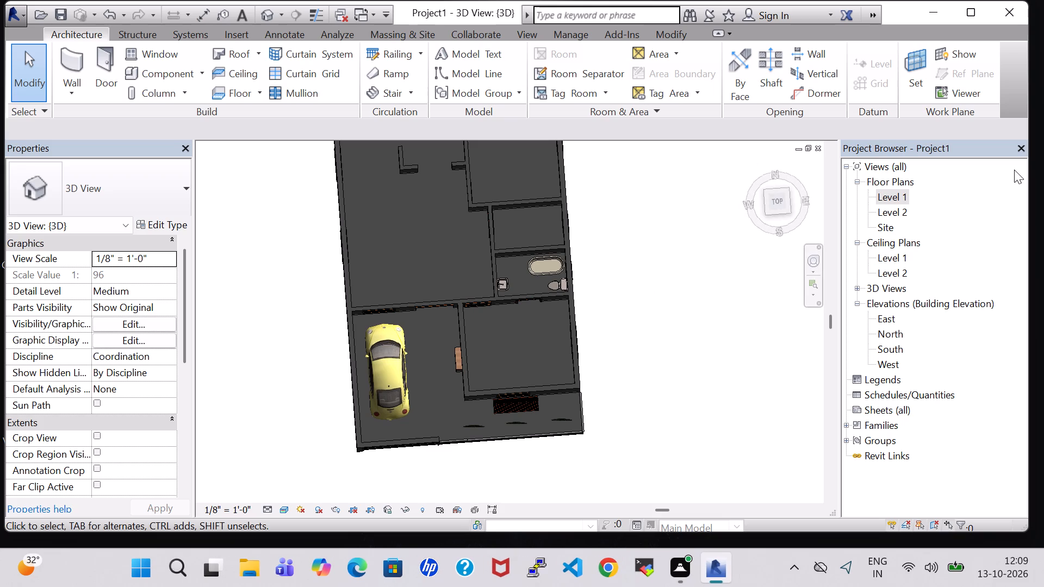
double_click(890, 199)
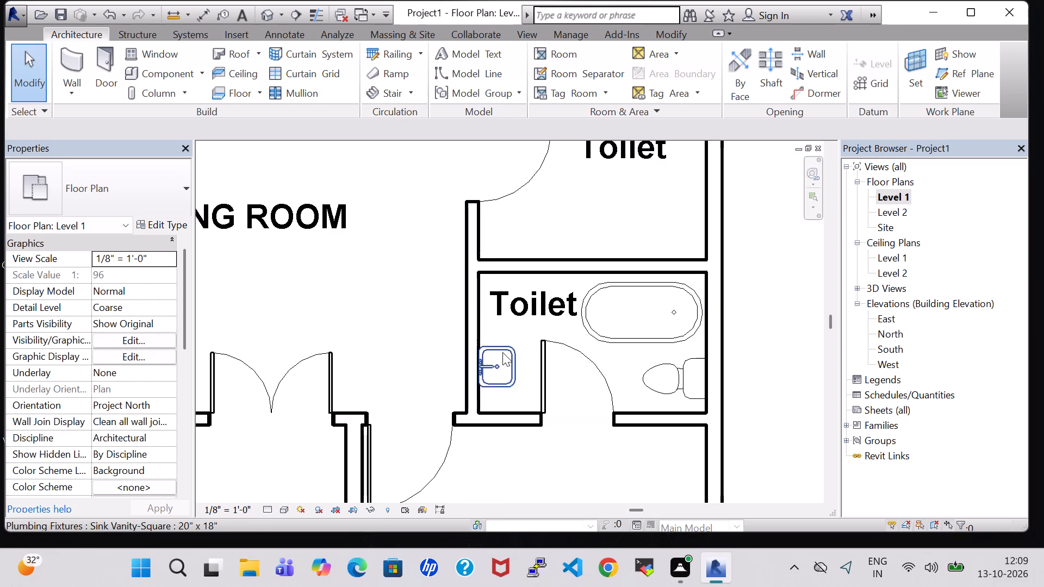
click(502, 352)
key(Up)
key(Up)
key(Up)
key(Up)
key(Up)
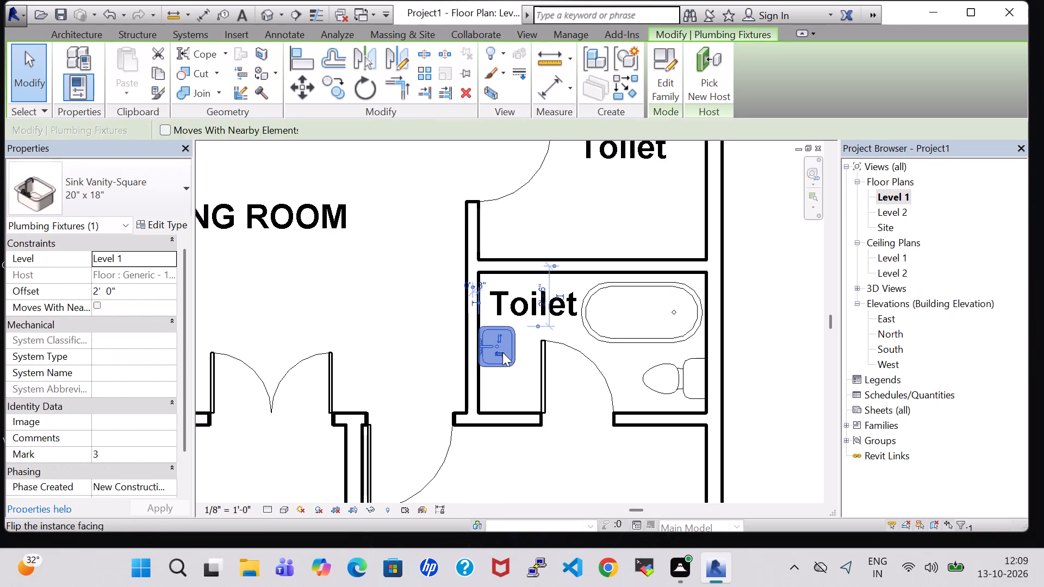
key(Up)
key(Up)
click(765, 313)
Nudge the bathtub in the master bedroom's toilet slightly east, closer to the east wall.
scroll(765, 313, down, 1)
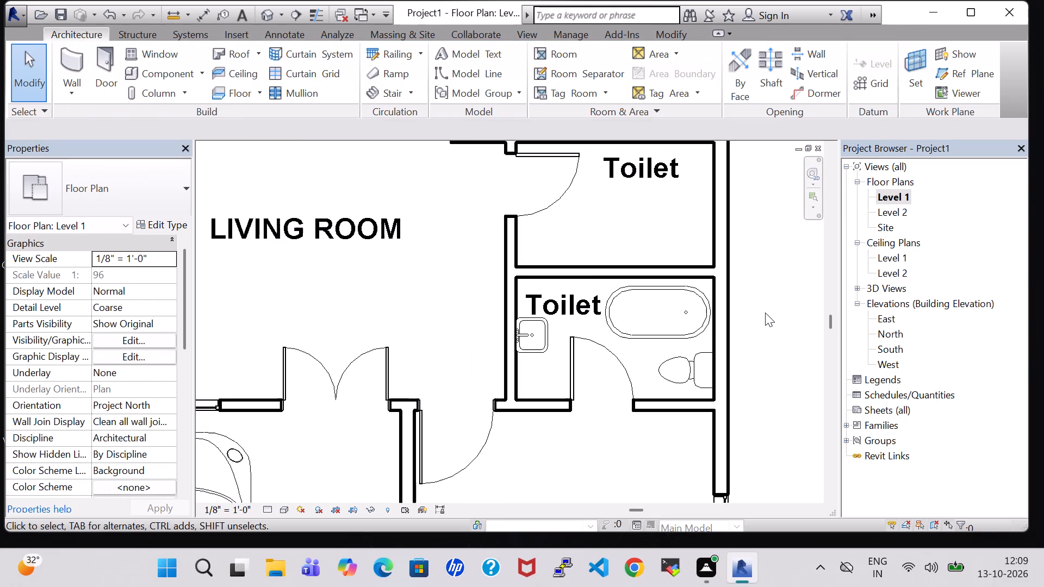
click(689, 329)
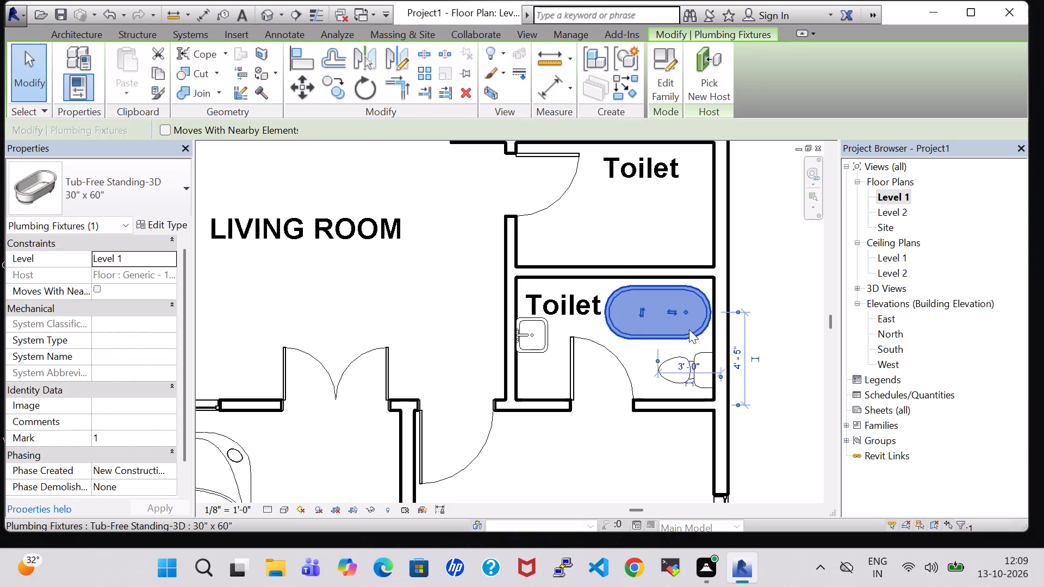
key(Right)
click(775, 351)
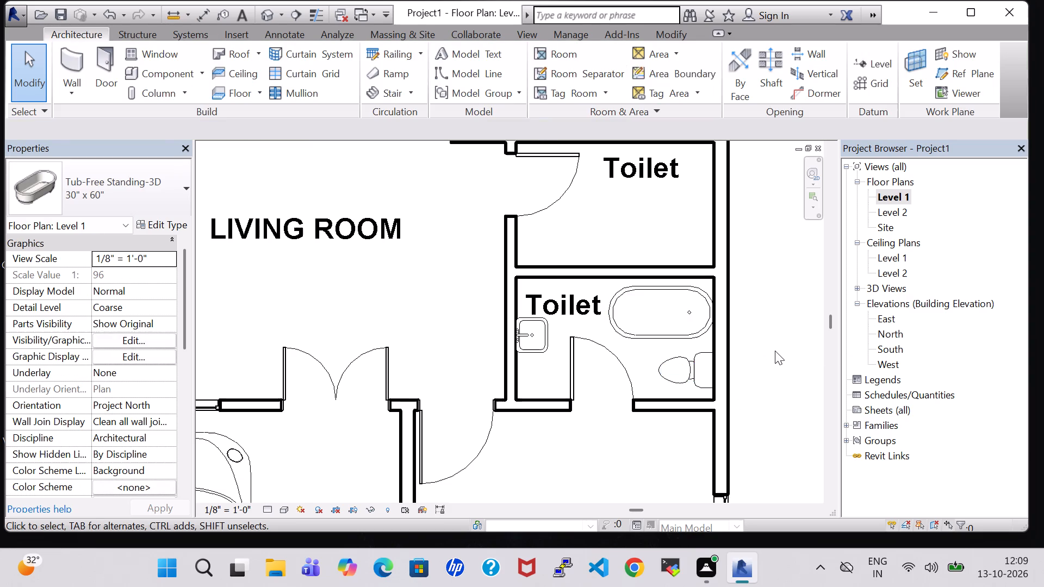
Examine the sink, bathtub and toilet of the master bedroom's toilet in 3D from several angles.
scroll(775, 351, down, 2)
click(261, 20)
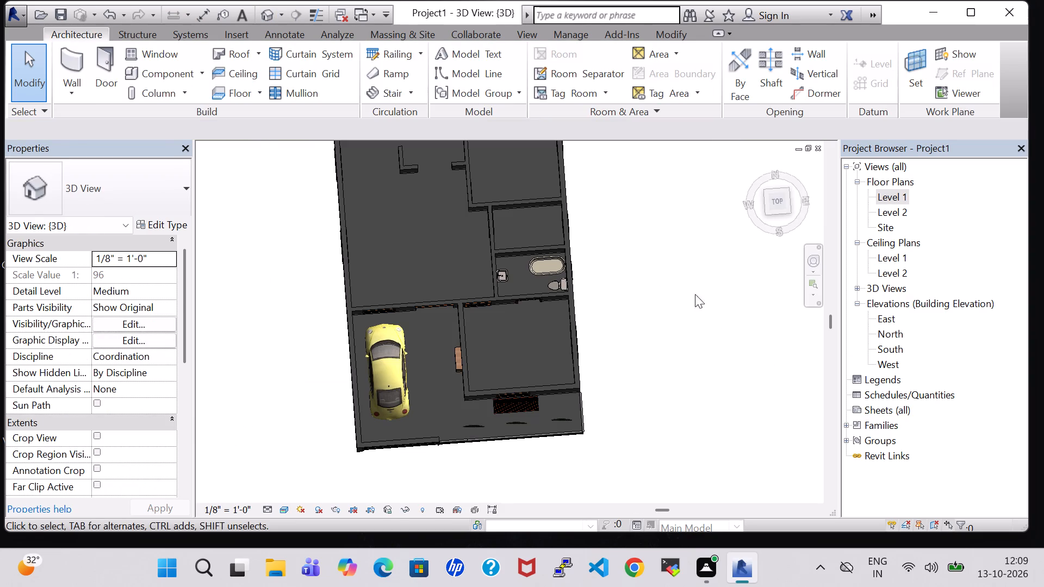
shift+middle_drag(667, 296, 667, 252)
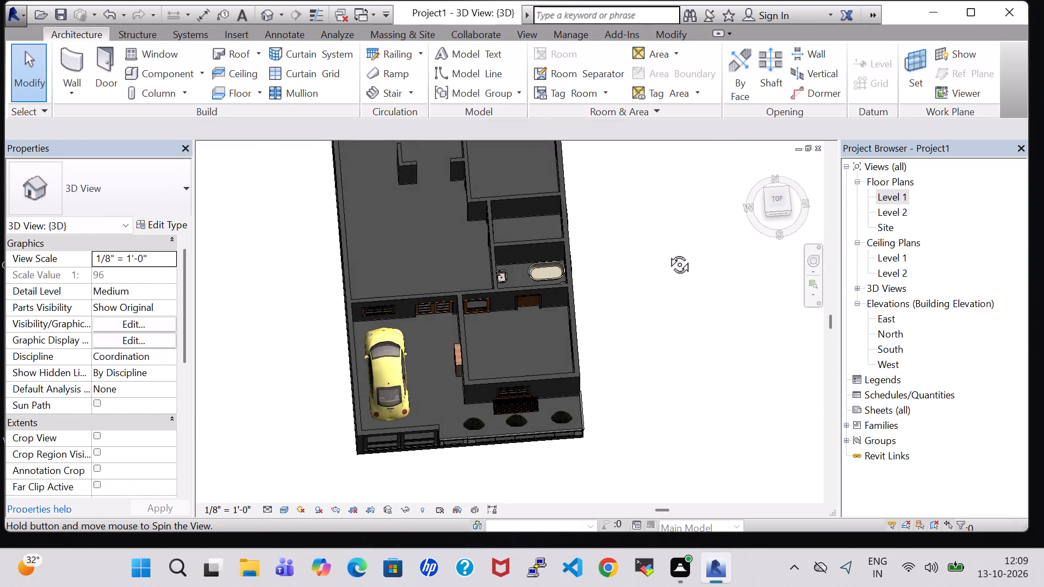
shift+middle_drag(667, 252, 701, 313)
shift+middle_drag(684, 380, 707, 303)
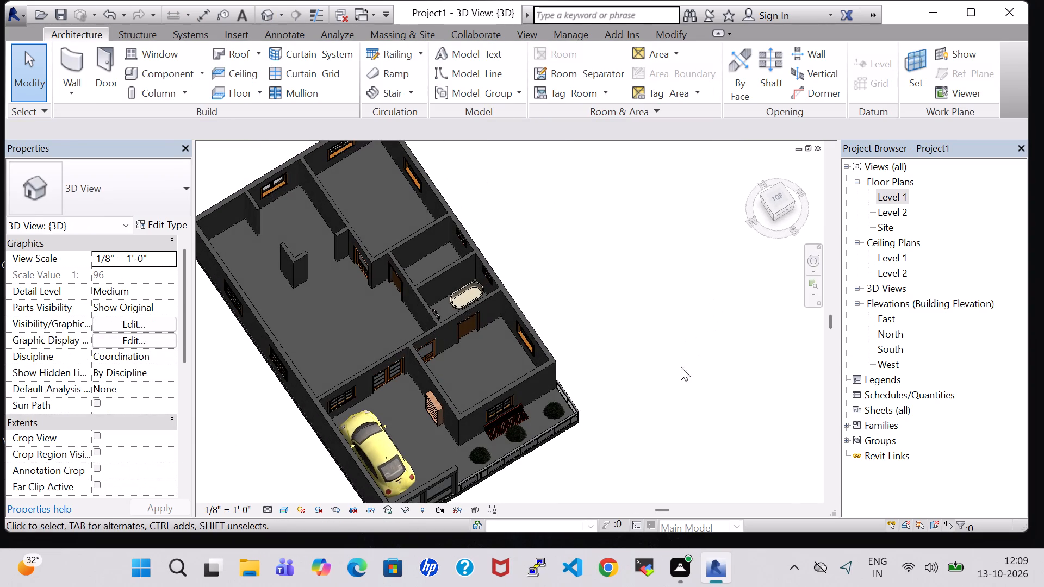
shift+middle_drag(681, 367, 757, 339)
shift+middle_drag(643, 403, 681, 370)
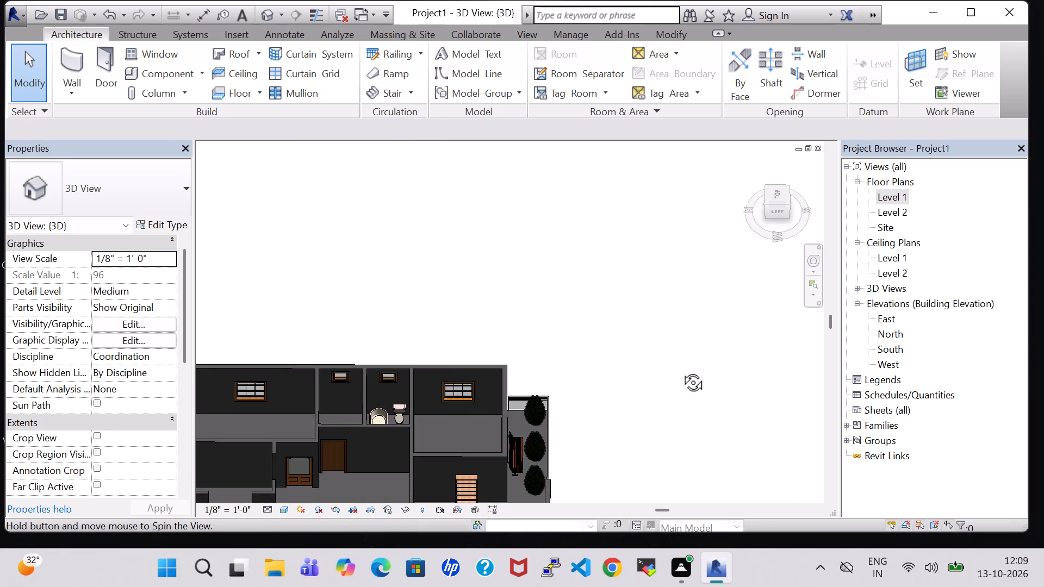
shift+middle_drag(681, 370, 563, 385)
shift+middle_drag(596, 308, 542, 304)
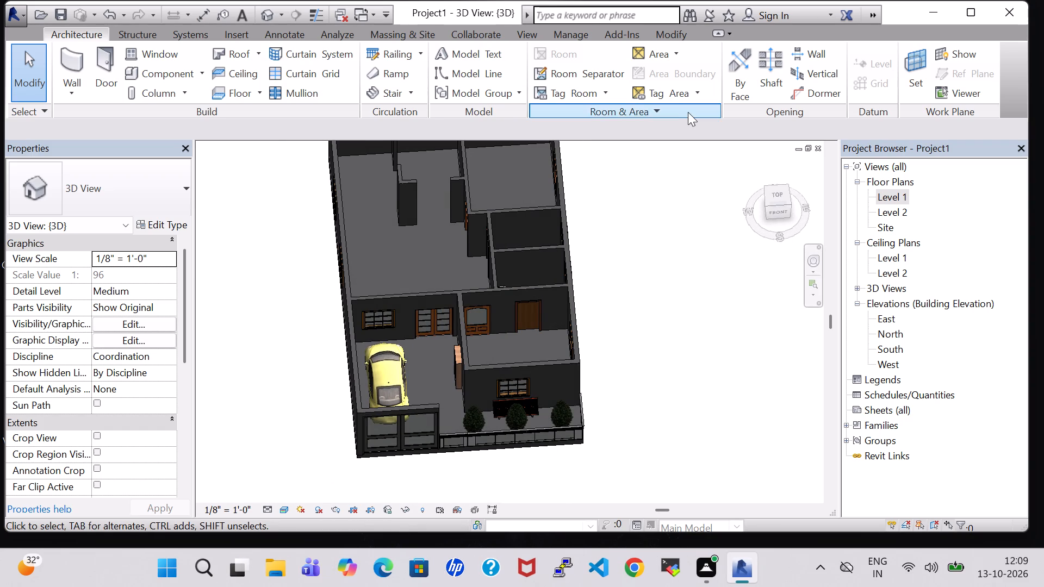
Place a 20" x 18" square vanity sink against the north toilet's south wall on Level 1, about 2' 2" from the west wall.
double_click(891, 194)
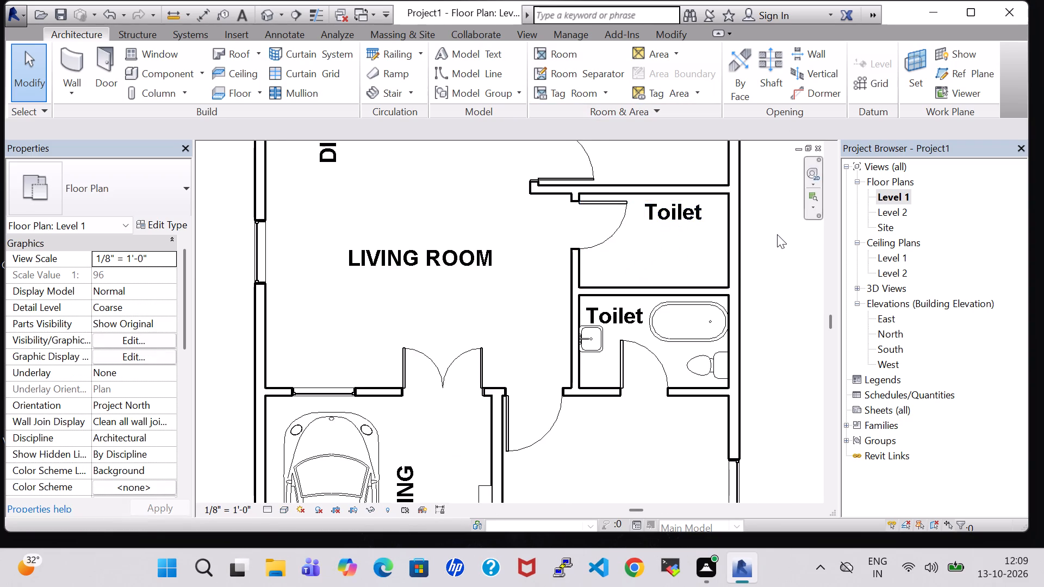
scroll(777, 234, down, 3)
click(162, 76)
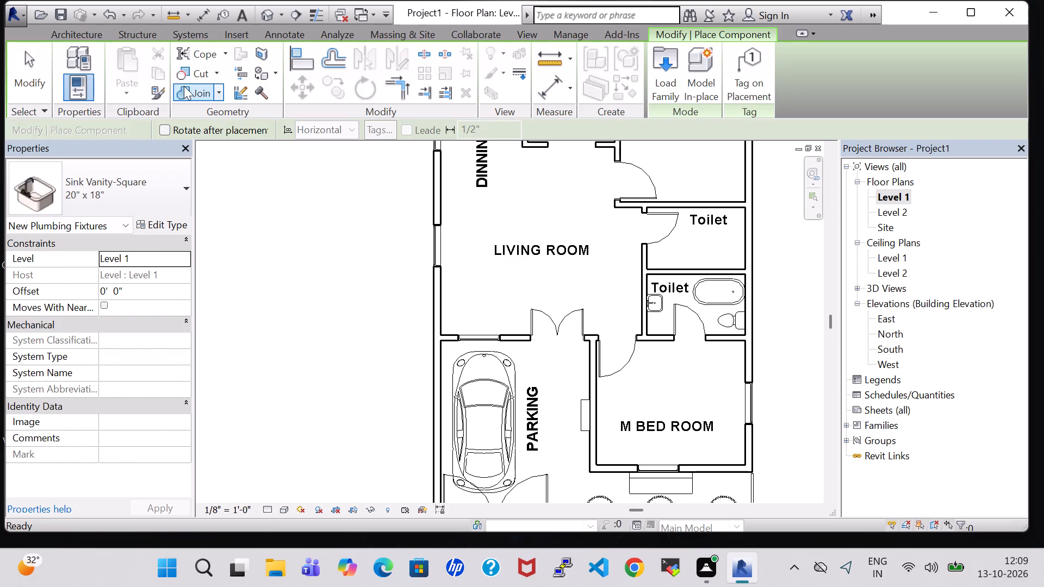
scroll(693, 248, up, 4)
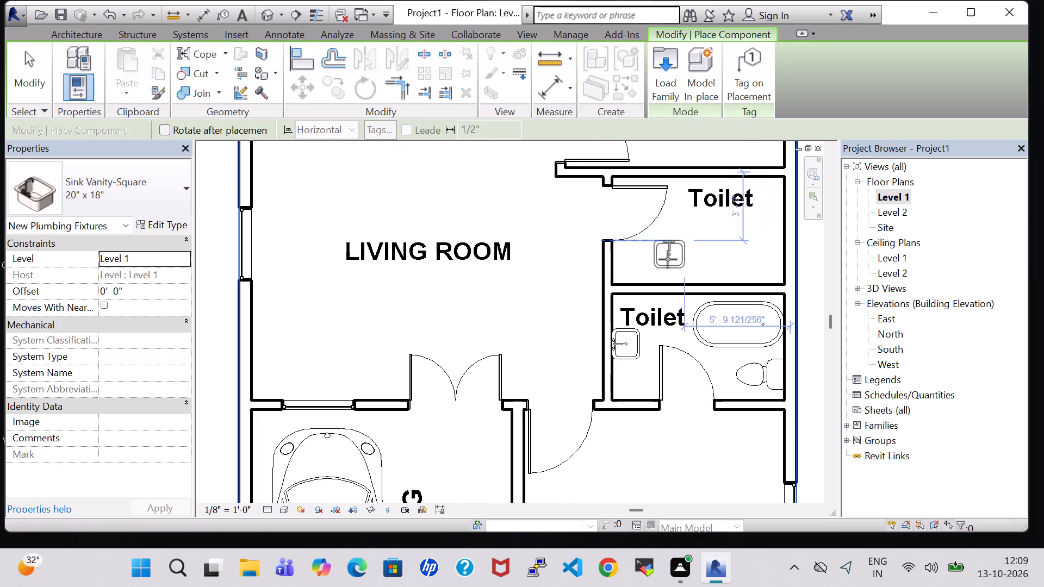
key(space)
key(space)
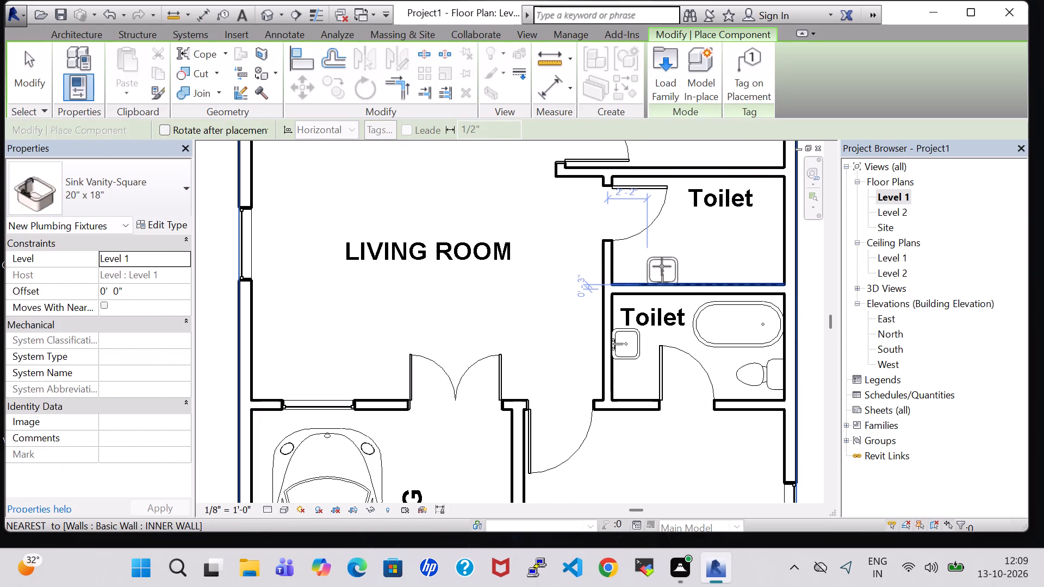
click(662, 266)
key(Escape)
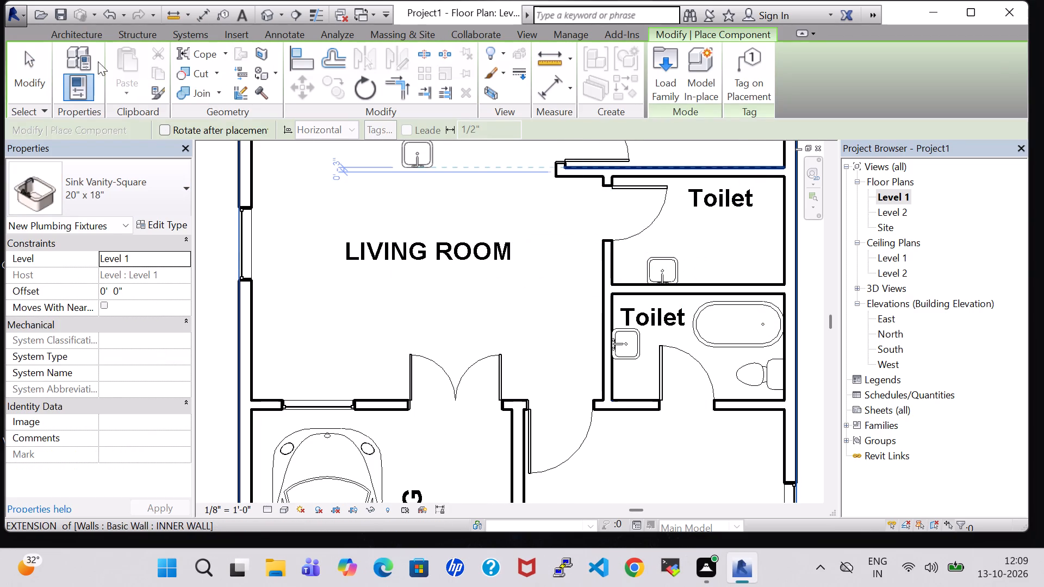
key(Escape)
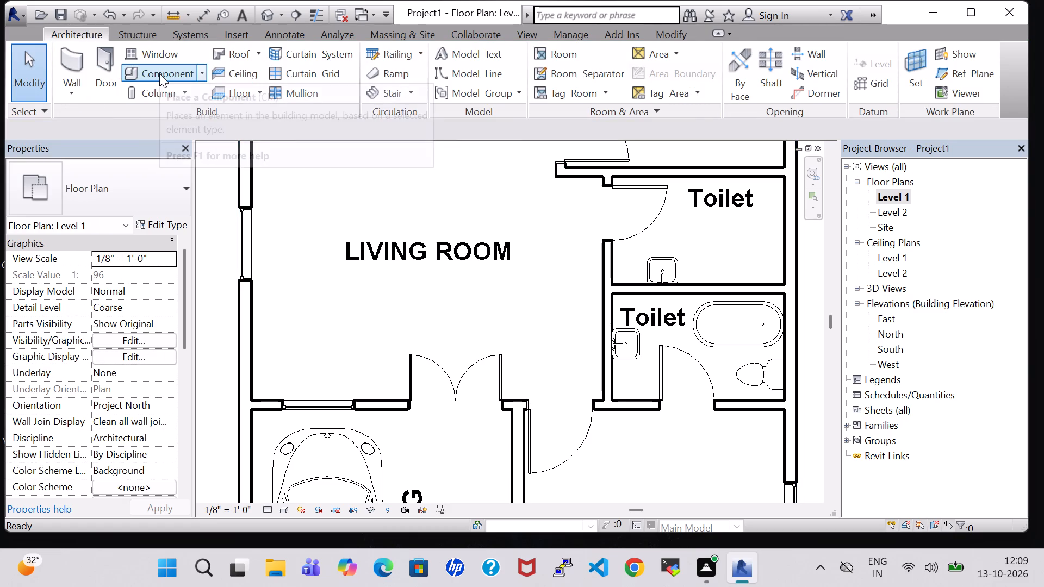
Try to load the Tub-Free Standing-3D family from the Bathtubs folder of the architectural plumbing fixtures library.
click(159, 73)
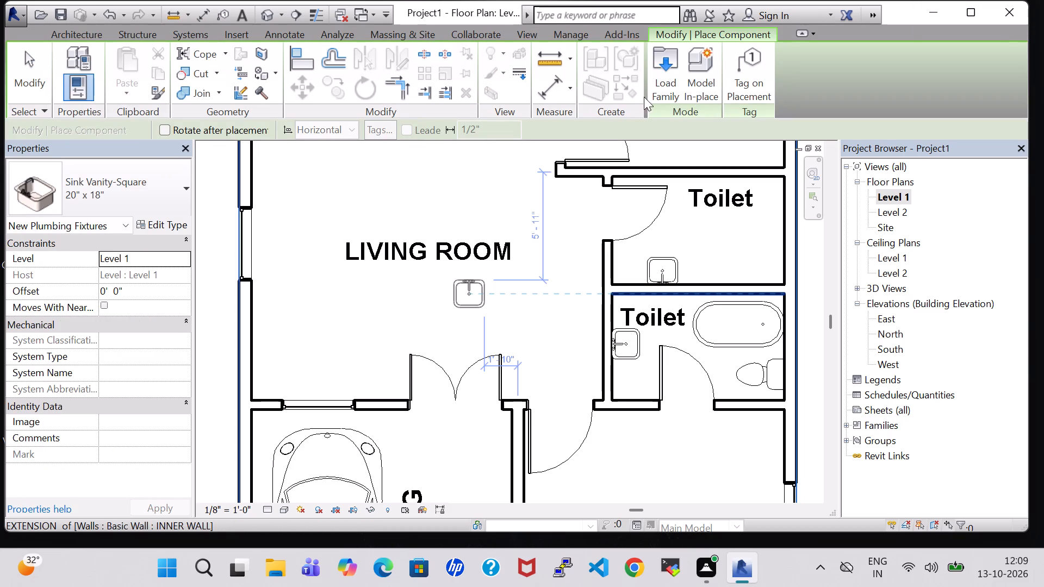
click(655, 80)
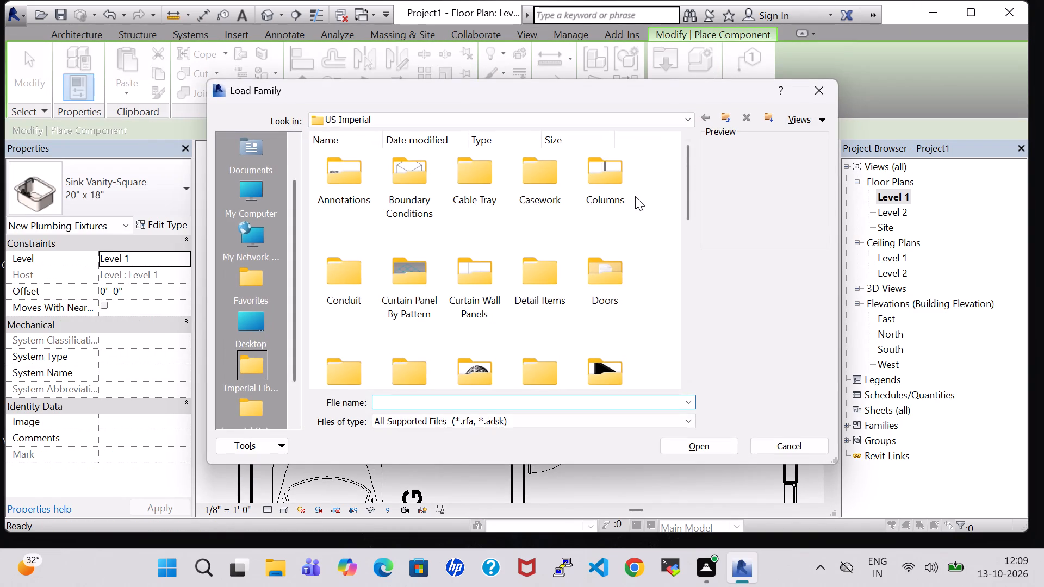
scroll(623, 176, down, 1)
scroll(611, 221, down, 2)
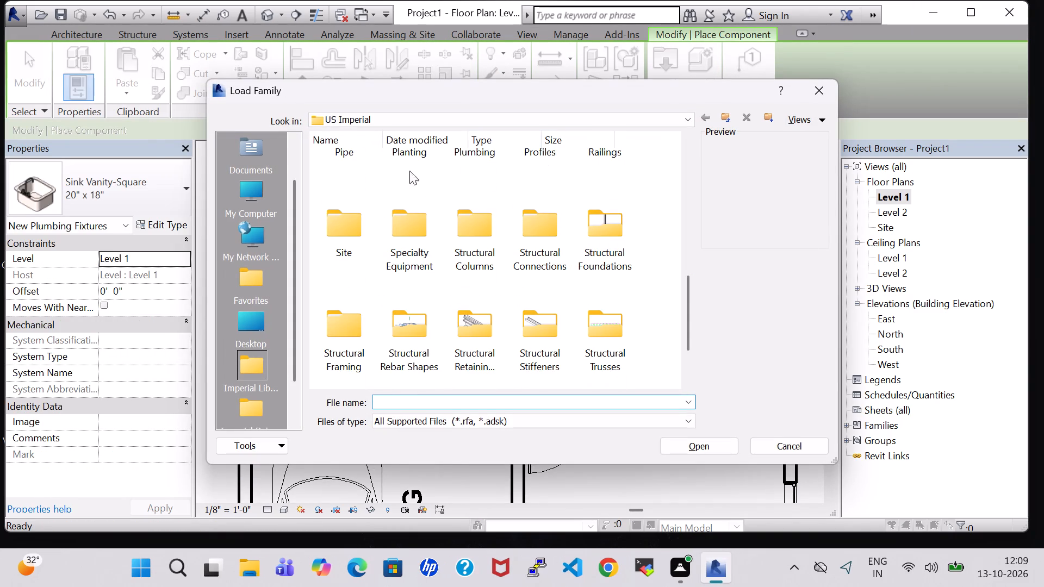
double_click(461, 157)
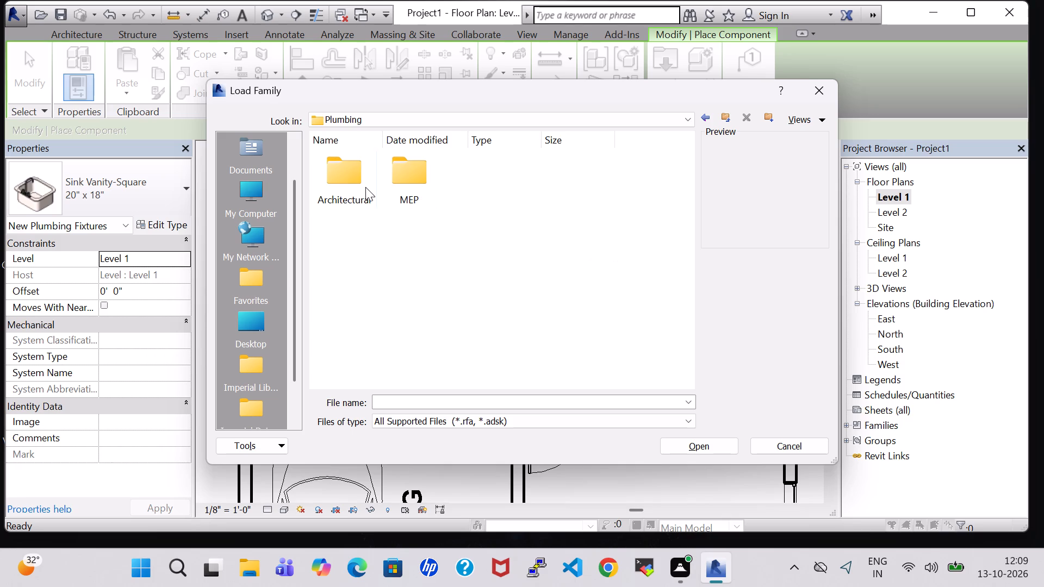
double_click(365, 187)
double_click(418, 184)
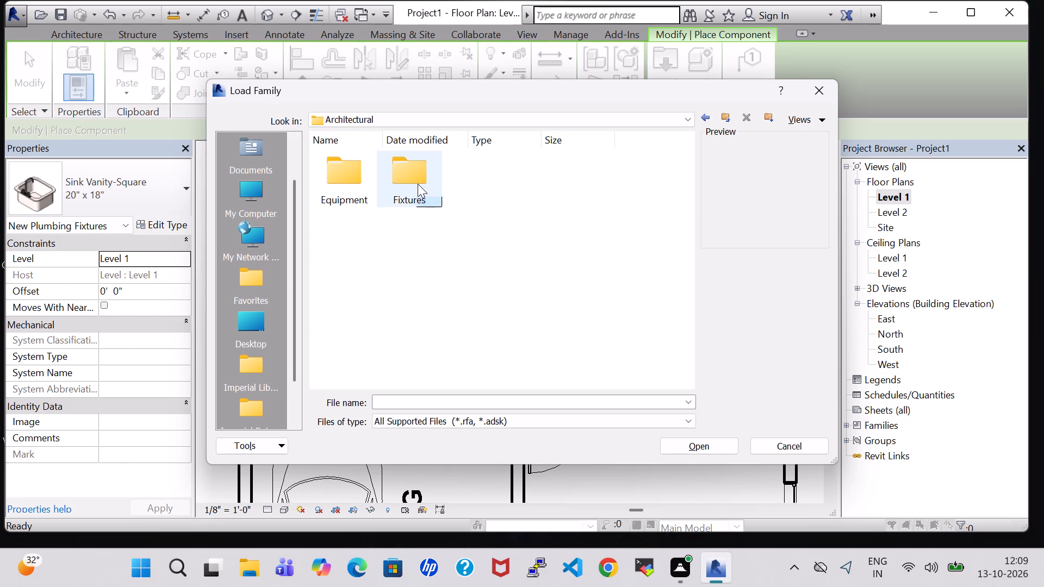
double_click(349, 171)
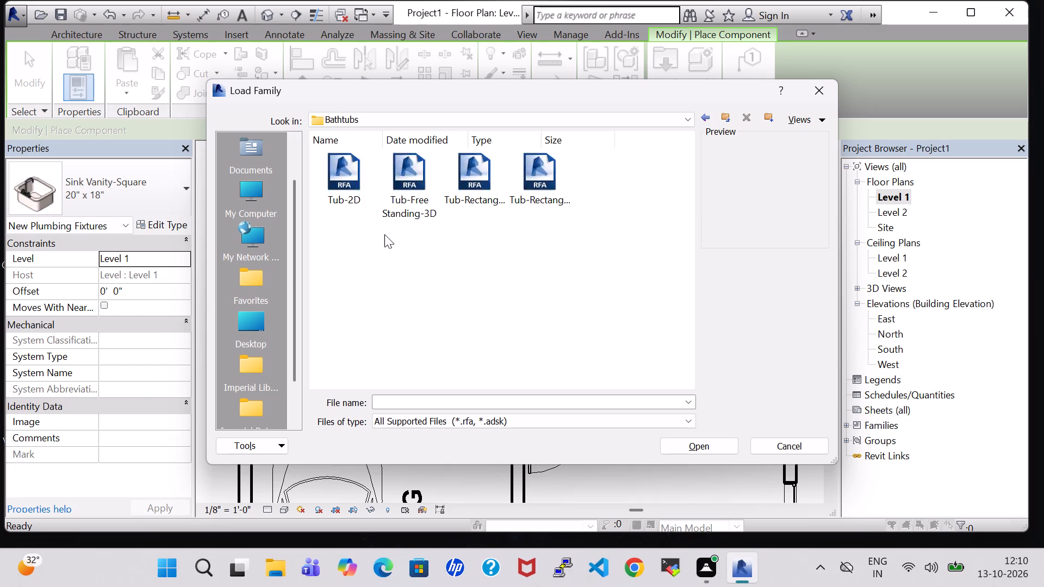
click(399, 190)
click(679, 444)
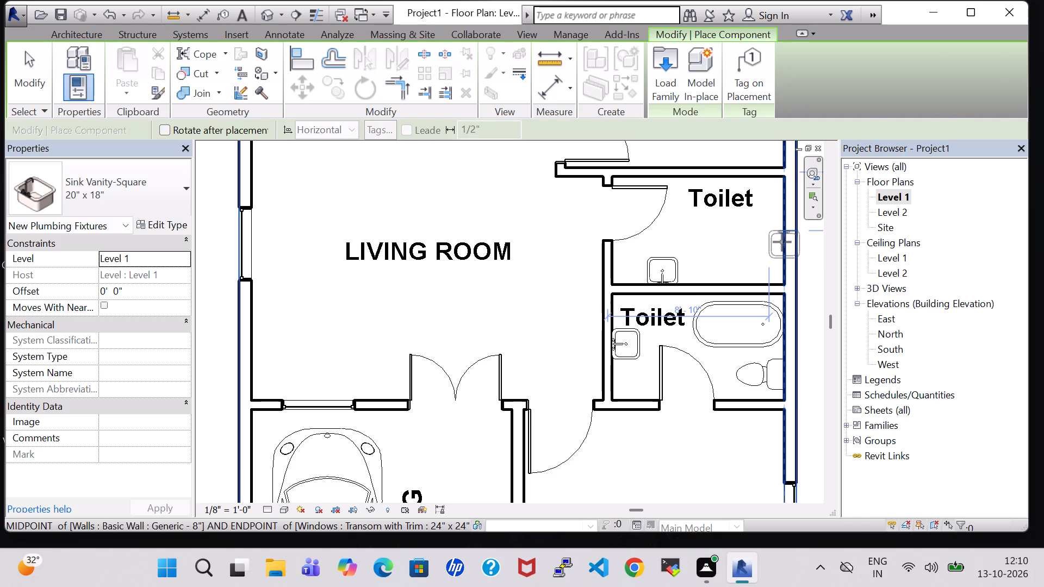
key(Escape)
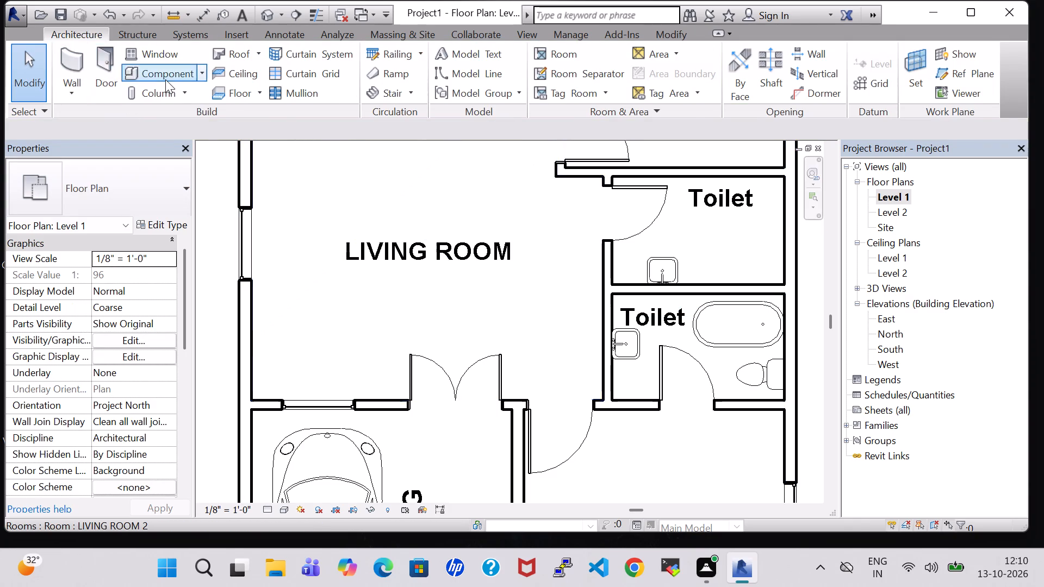
Look through the loaded component types for a bathtub to place.
click(165, 79)
click(145, 189)
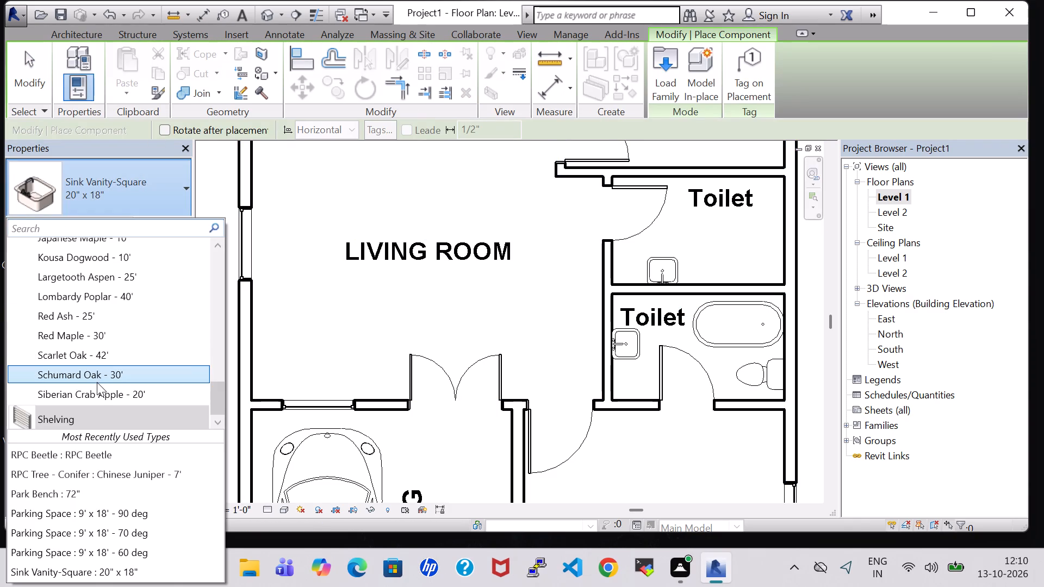
scroll(80, 350, up, 4)
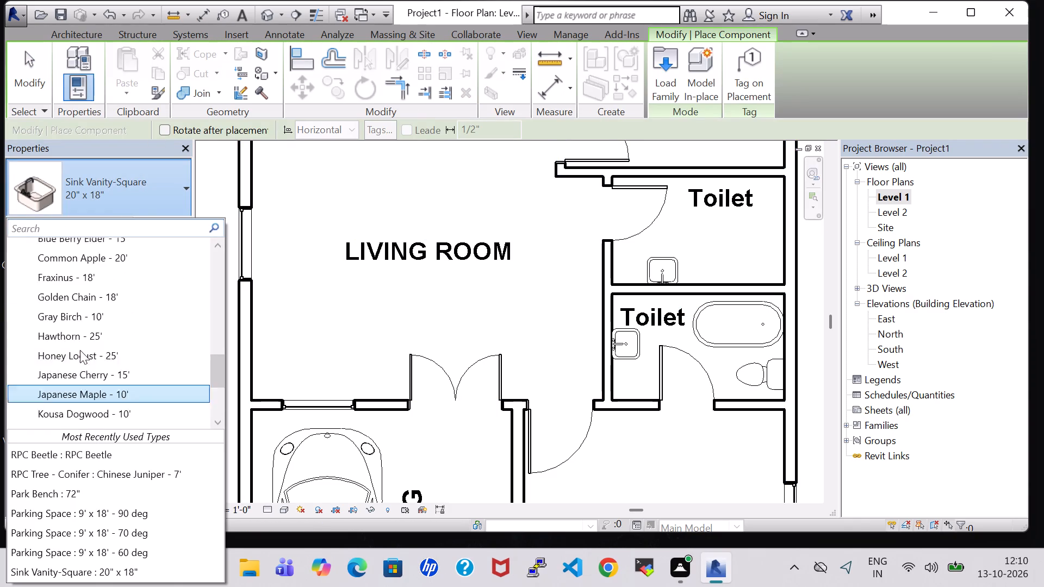
scroll(80, 350, up, 15)
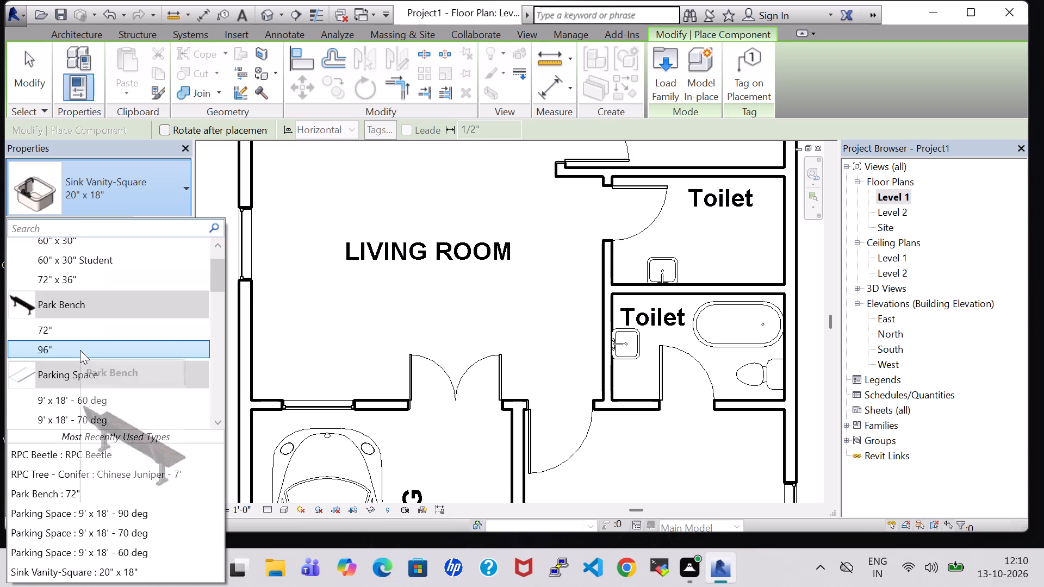
scroll(80, 350, up, 7)
scroll(84, 350, down, 17)
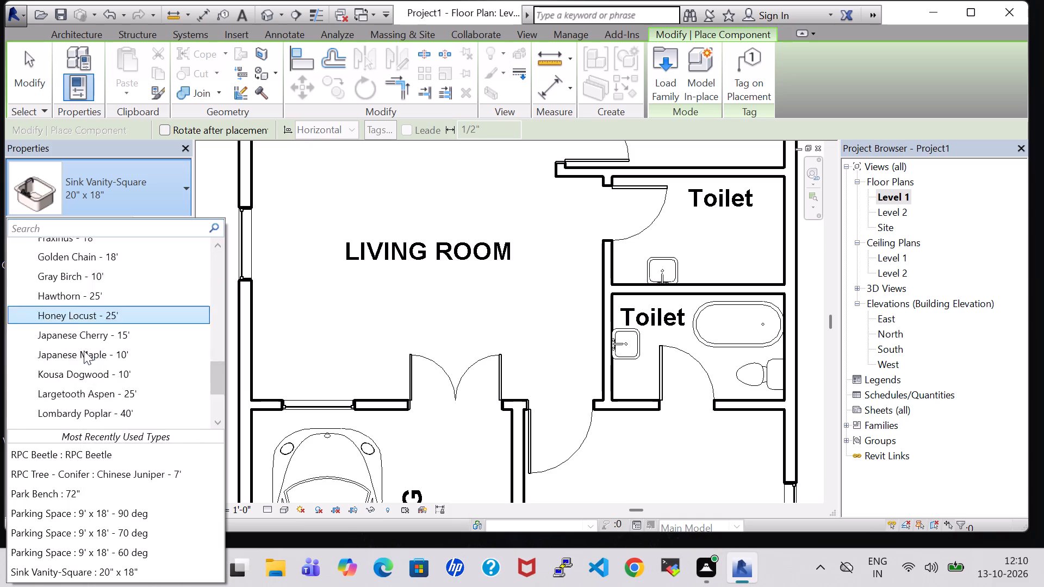
scroll(84, 351, down, 10)
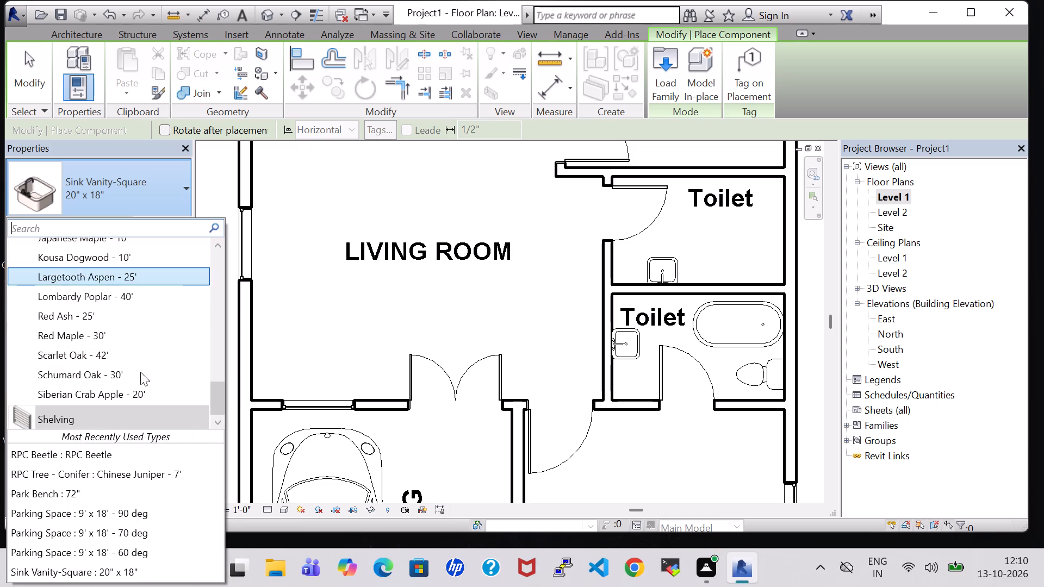
scroll(109, 449, down, 4)
key(Escape)
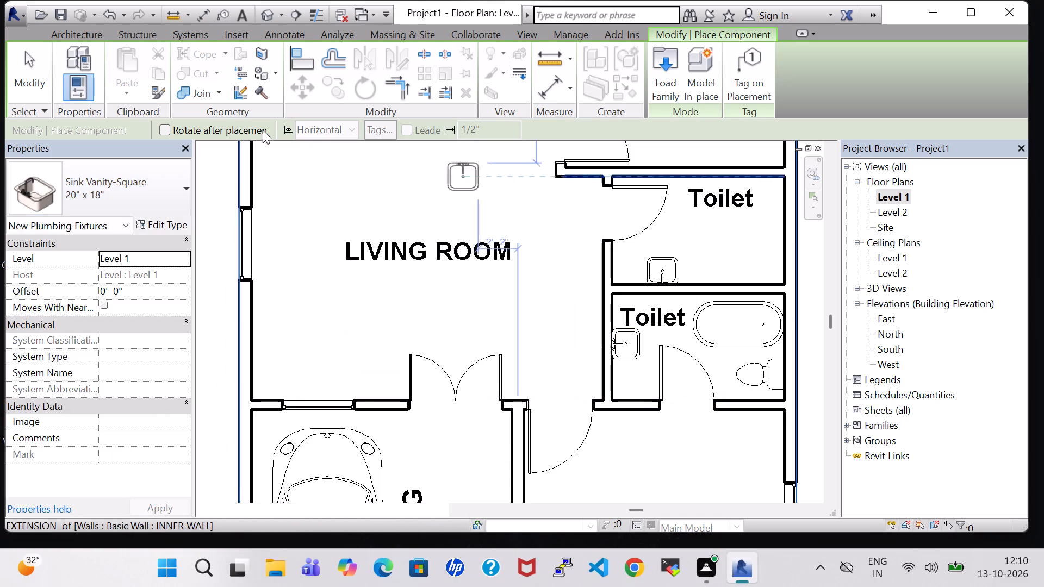
key(Escape)
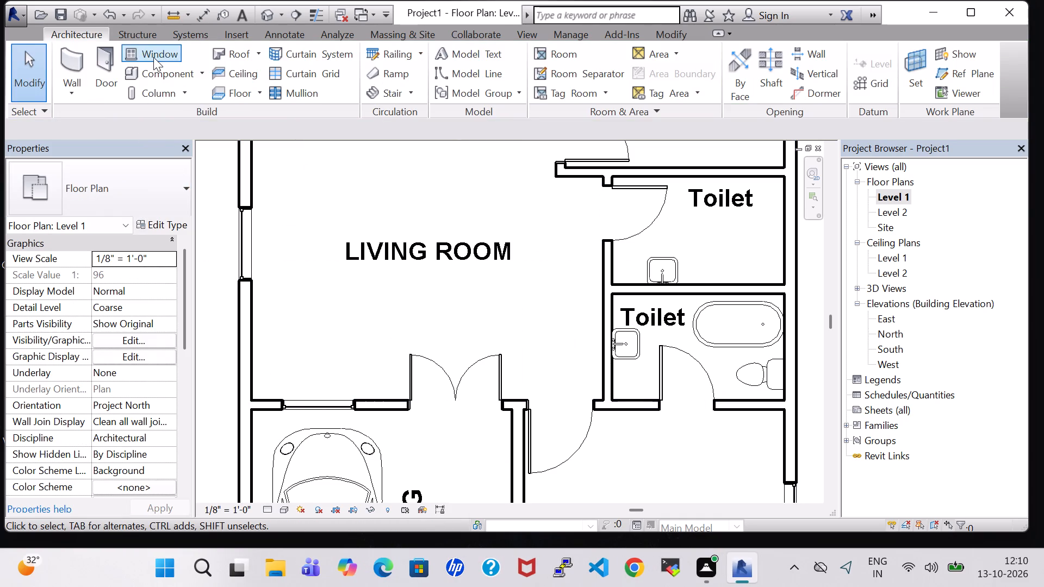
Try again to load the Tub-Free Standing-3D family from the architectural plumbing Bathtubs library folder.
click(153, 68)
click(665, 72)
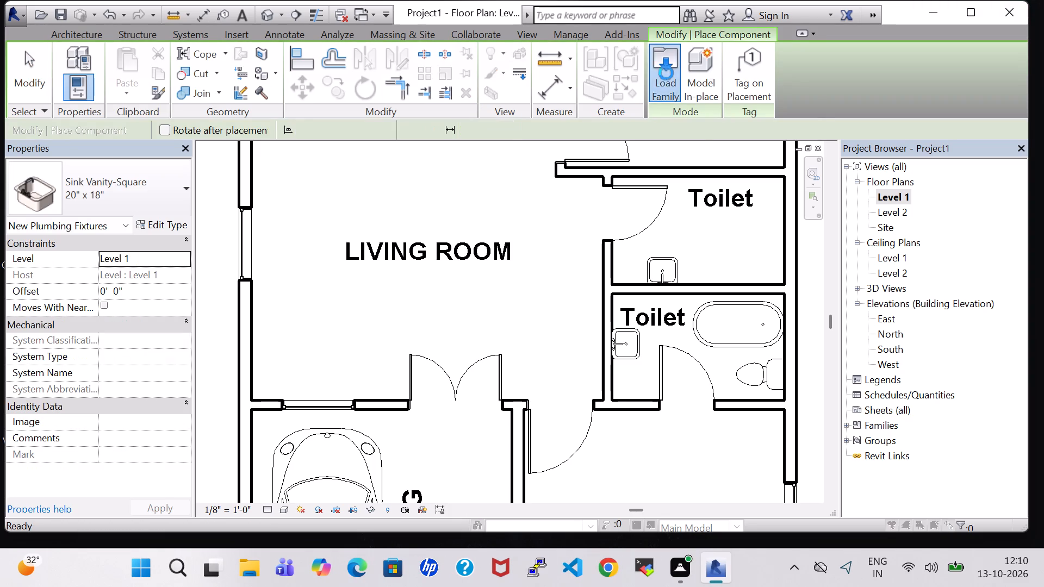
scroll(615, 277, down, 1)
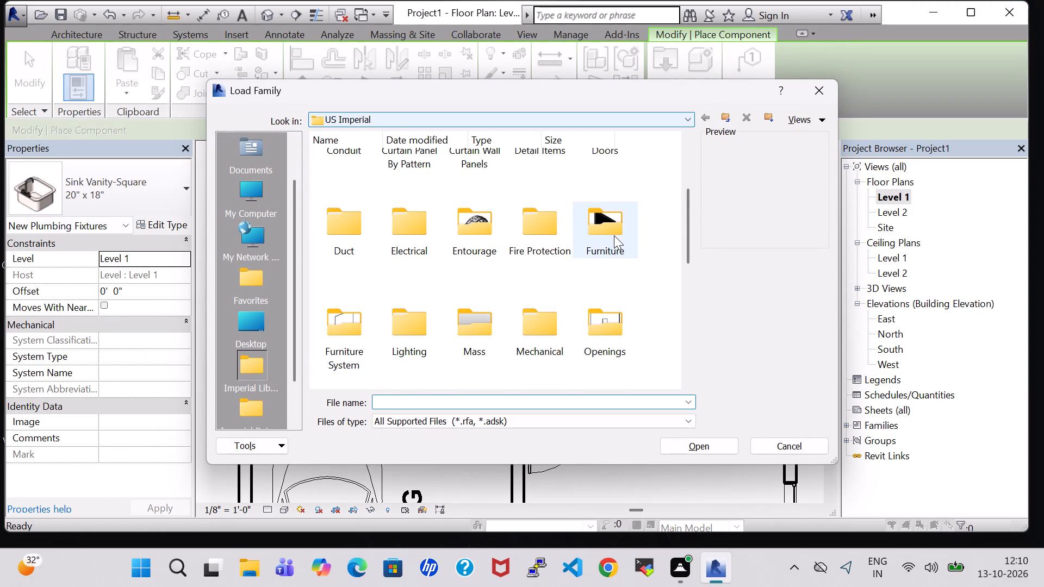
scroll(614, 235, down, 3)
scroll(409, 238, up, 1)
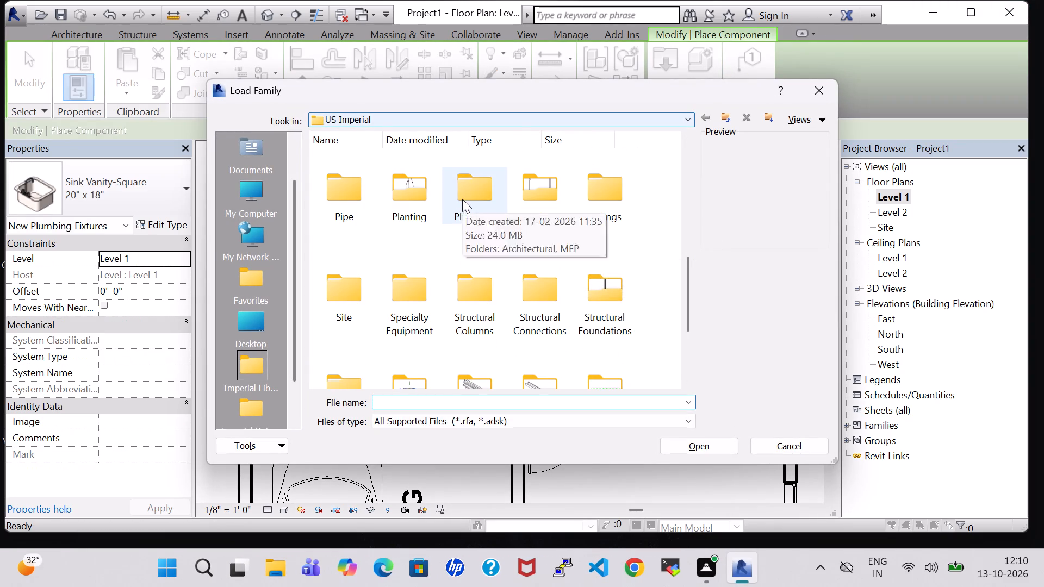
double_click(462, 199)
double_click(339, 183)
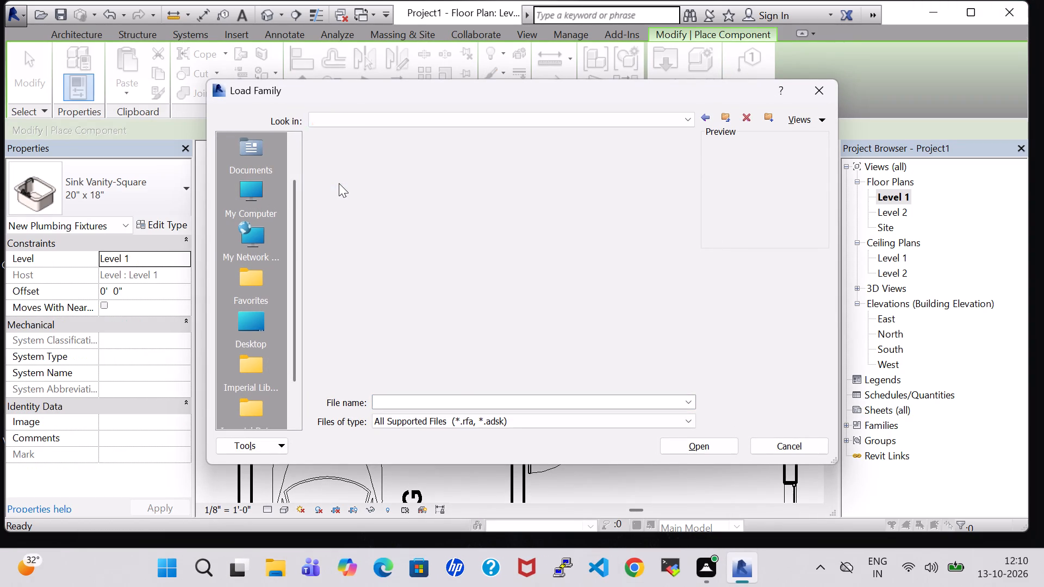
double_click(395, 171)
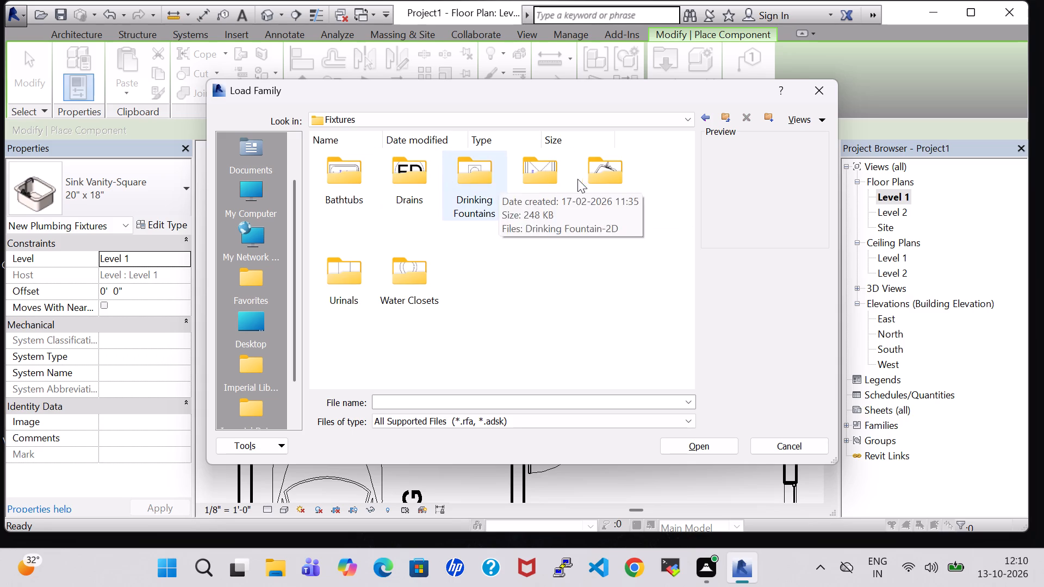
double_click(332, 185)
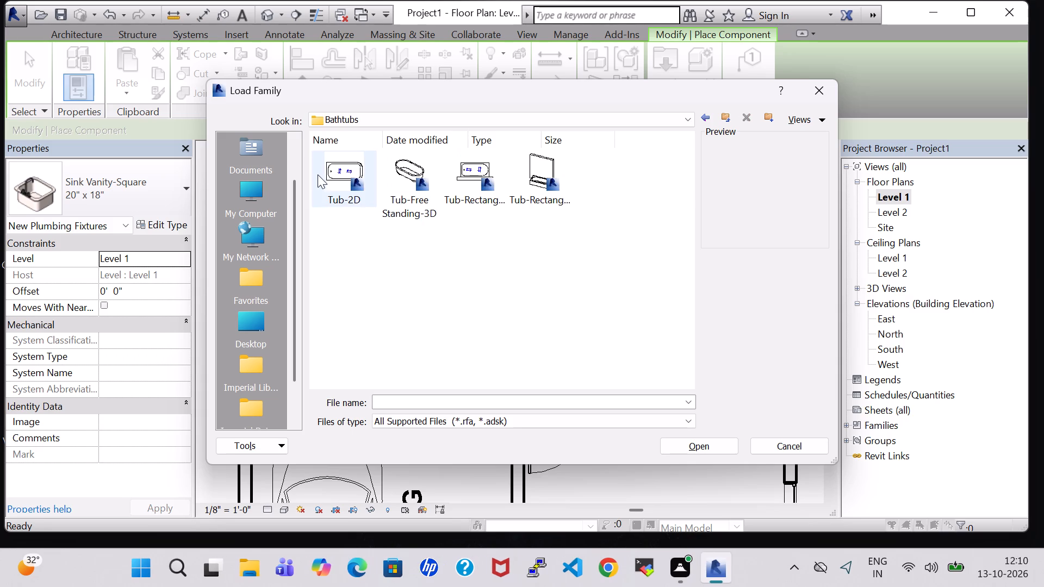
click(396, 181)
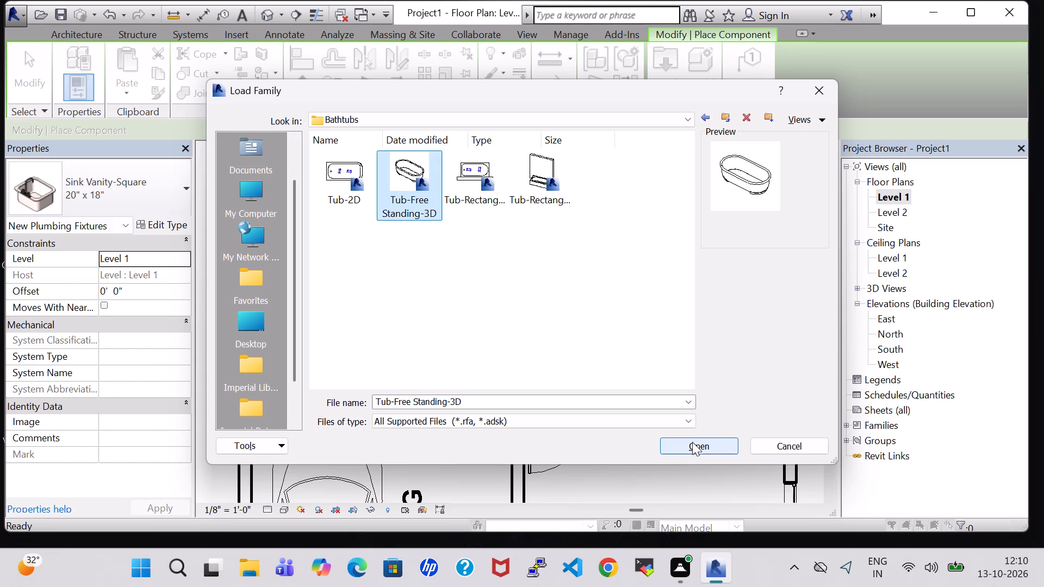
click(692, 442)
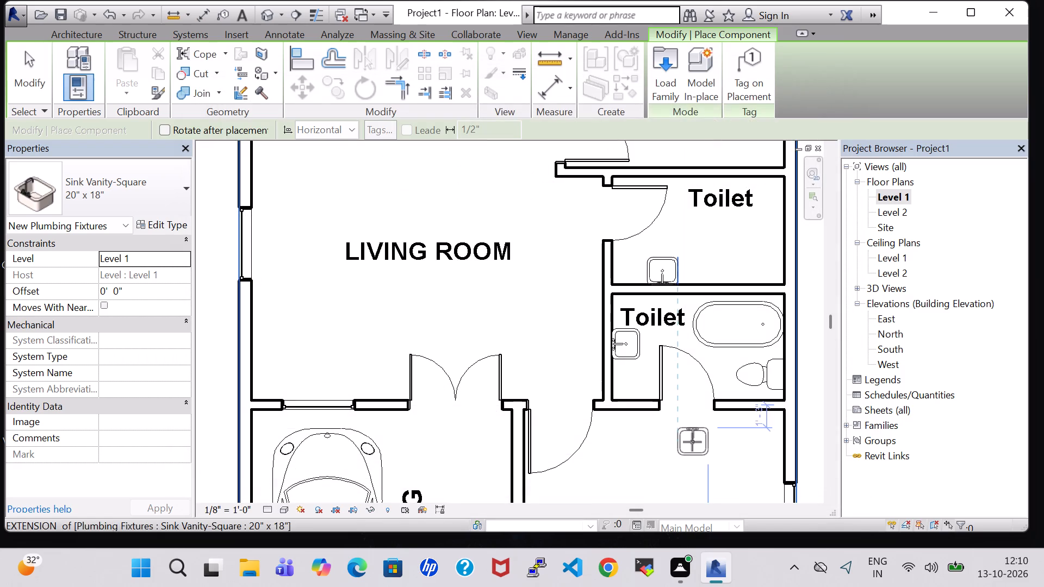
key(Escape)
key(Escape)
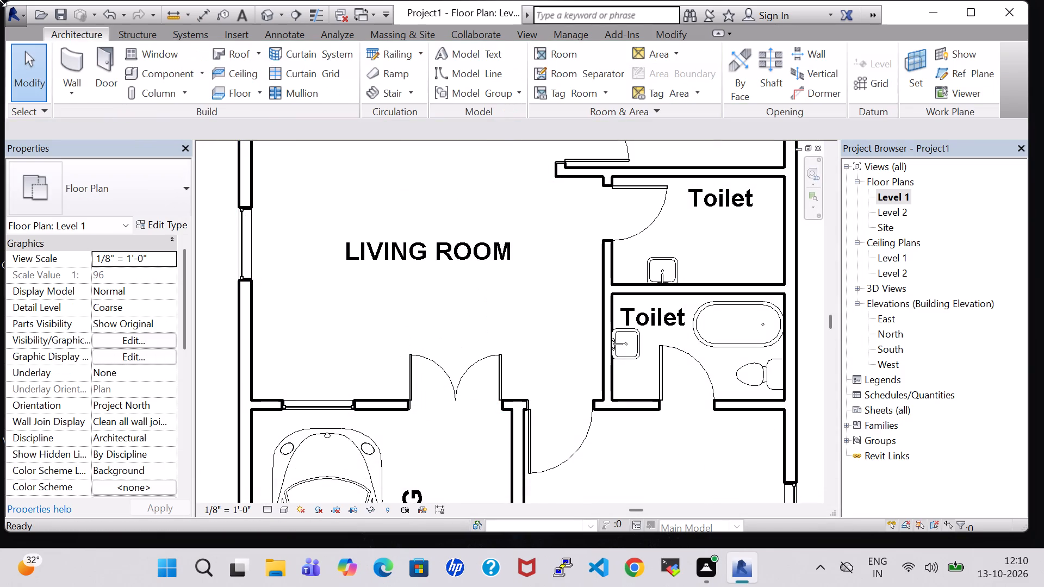
Copy the 30" x 60" free-standing tub from the master bedroom's toilet and paste it into the north toilet.
click(752, 309)
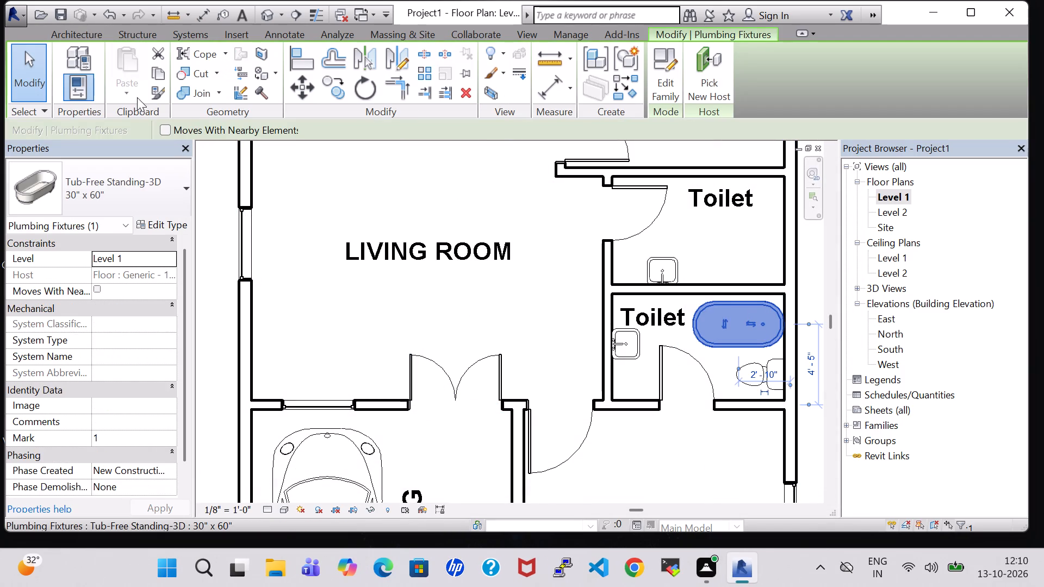
click(157, 77)
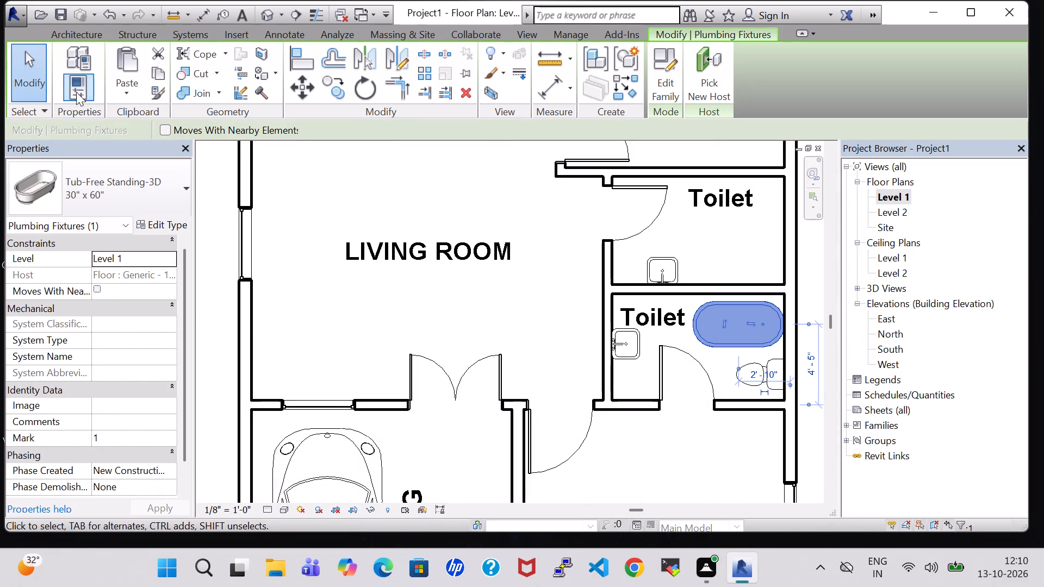
click(116, 85)
click(142, 110)
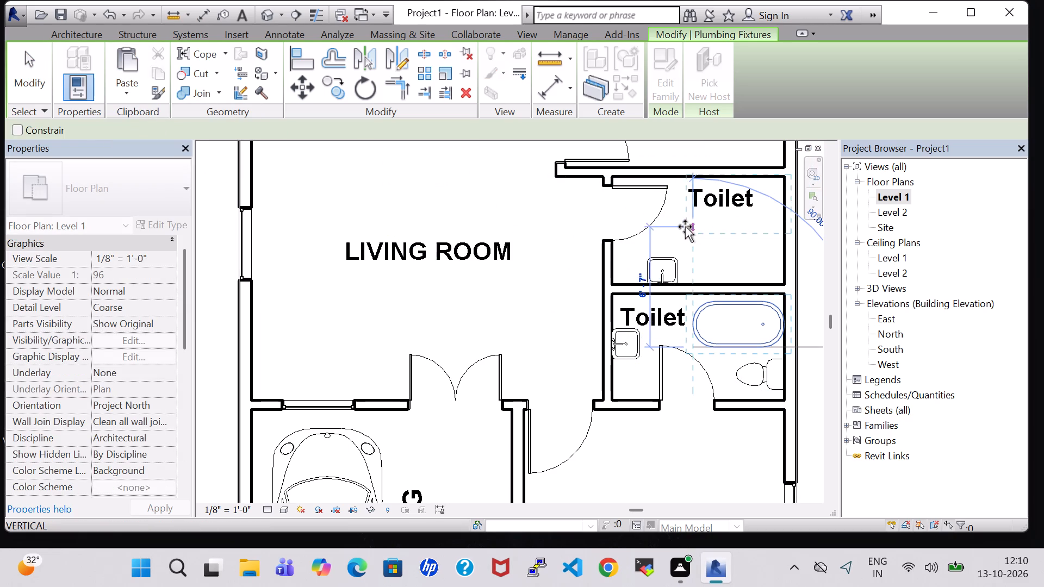
click(681, 233)
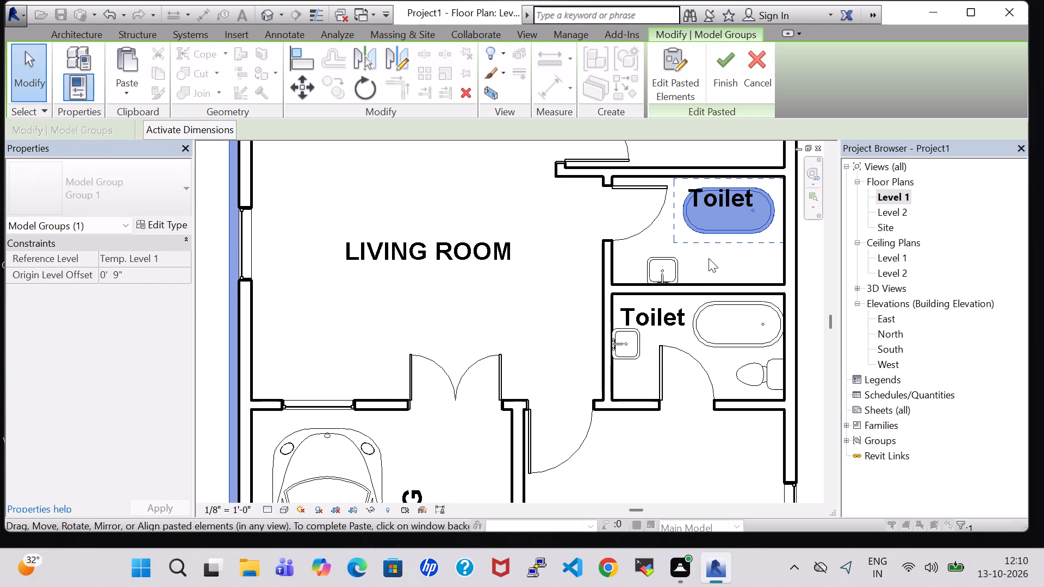
key(Escape)
key(Escape)
Nudge the pasted bathtub into the north toilet's northeast corner, with its centre about 2' 10" from the east wall.
click(736, 235)
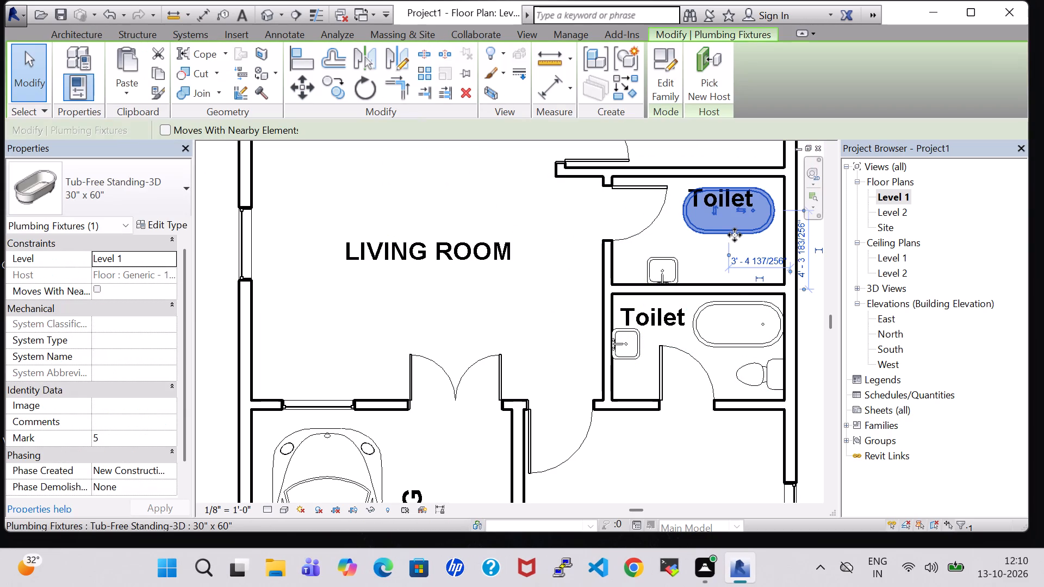
key(Up)
key(Down)
key(Down)
key(Down)
key(Down)
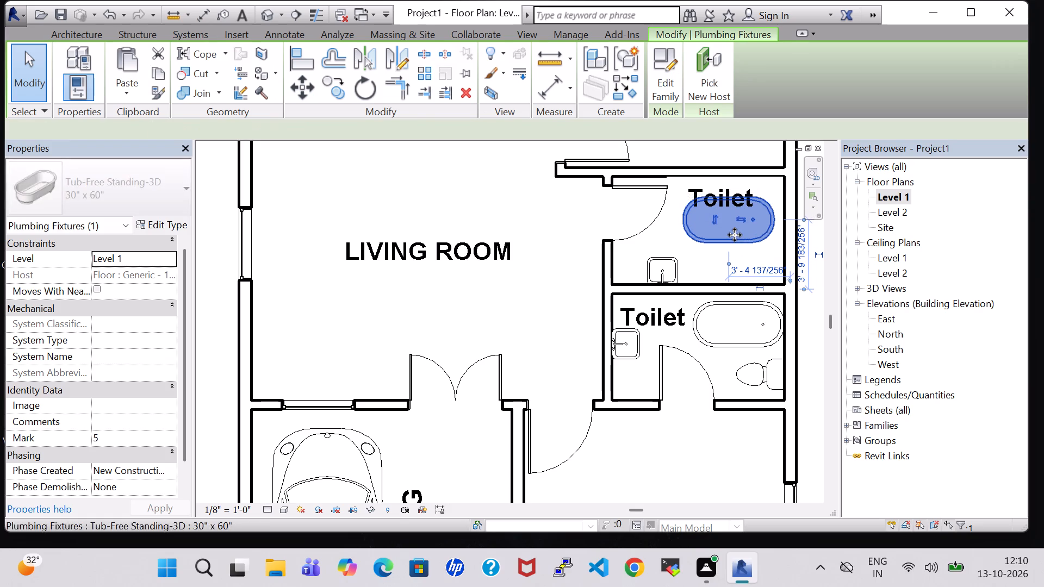
key(Up)
key(Down)
key(Down)
key(Down)
key(Down)
key(Down)
key(Down)
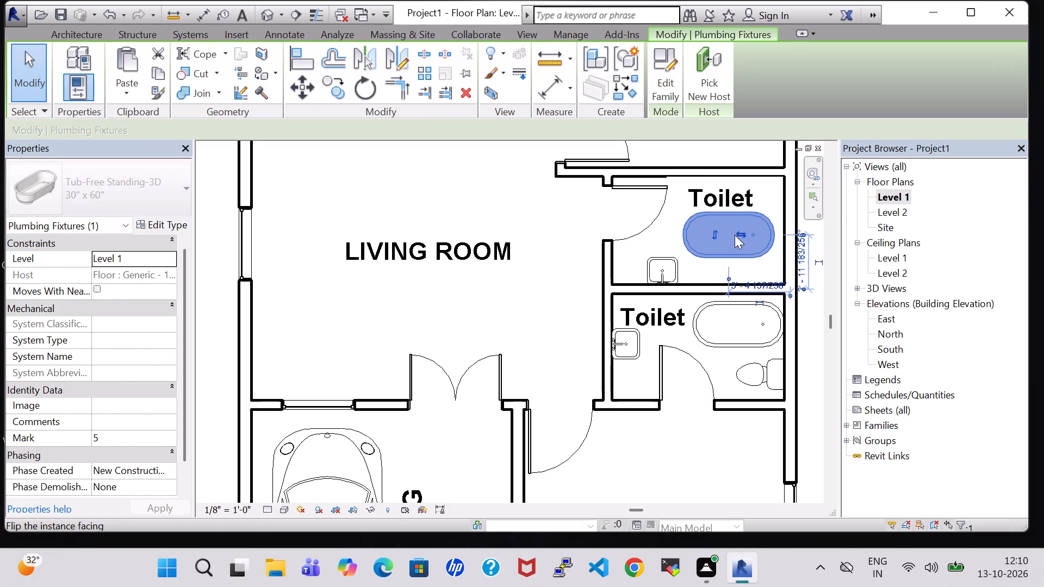
key(Down)
key(Up)
key(Up)
key(Up)
key(Up)
key(Up)
key(Up)
key(Up)
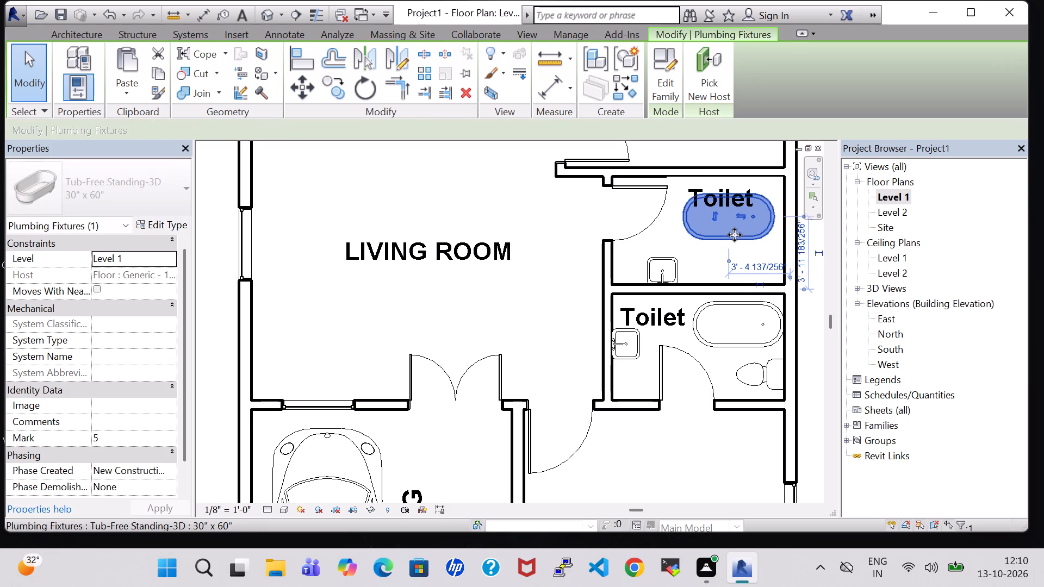
key(Up)
key(Up)
key(Up)
key(Up)
key(Right)
key(Right)
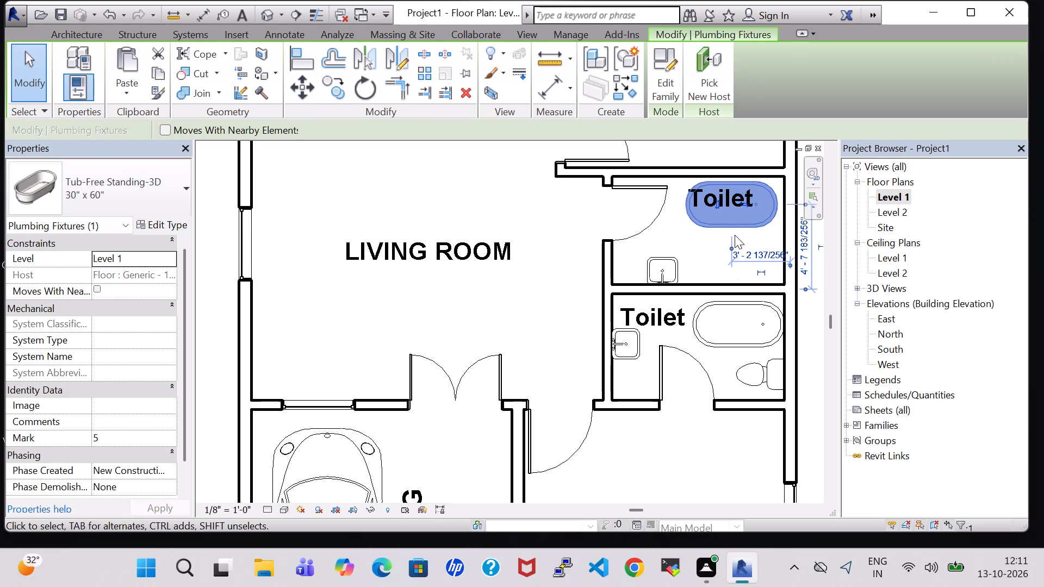
key(Right)
click(441, 308)
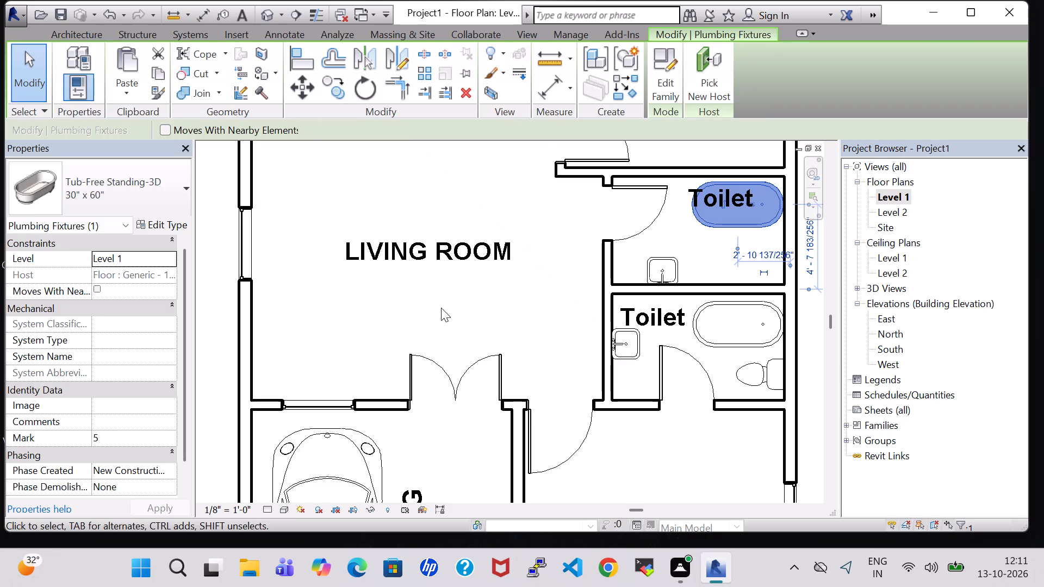
Nudge the north toilet's room tag slightly south and east.
click(726, 204)
key(Down)
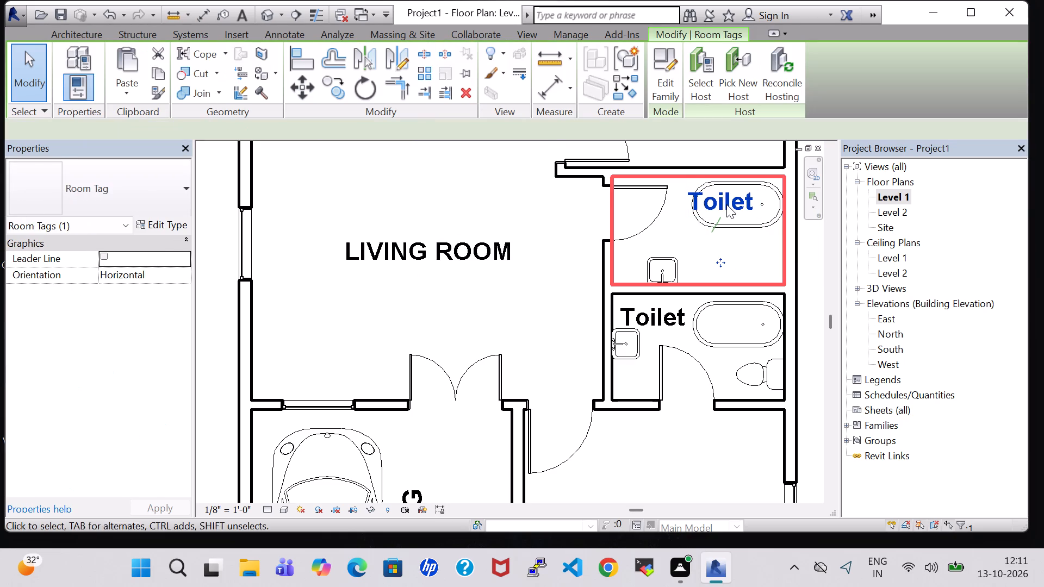
key(Down)
key(Right)
key(Right)
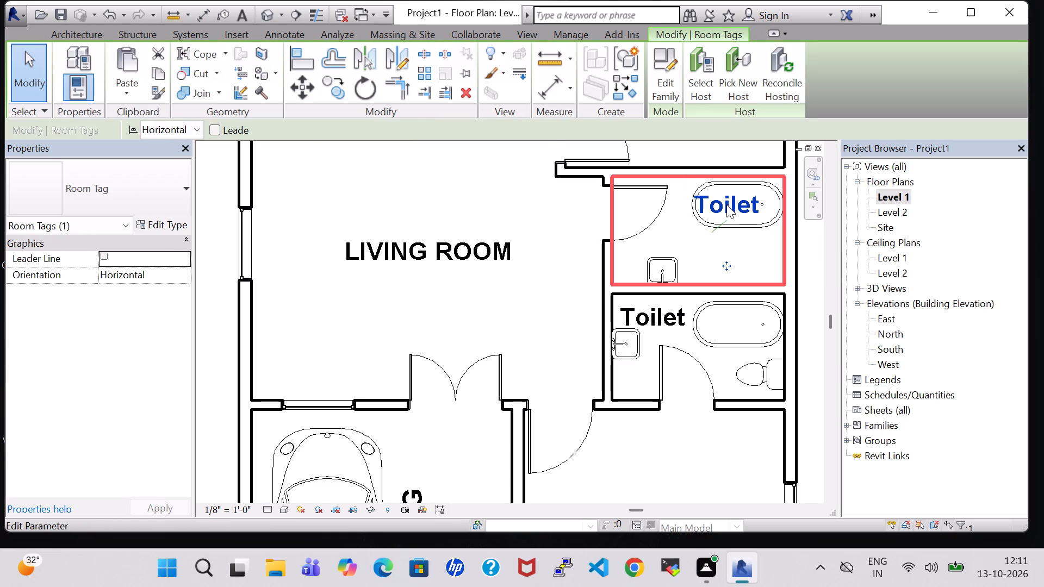
Shift the master bedroom toilet's room tag east, clear of the sink and over the bathtub's west end.
click(666, 313)
key(Right)
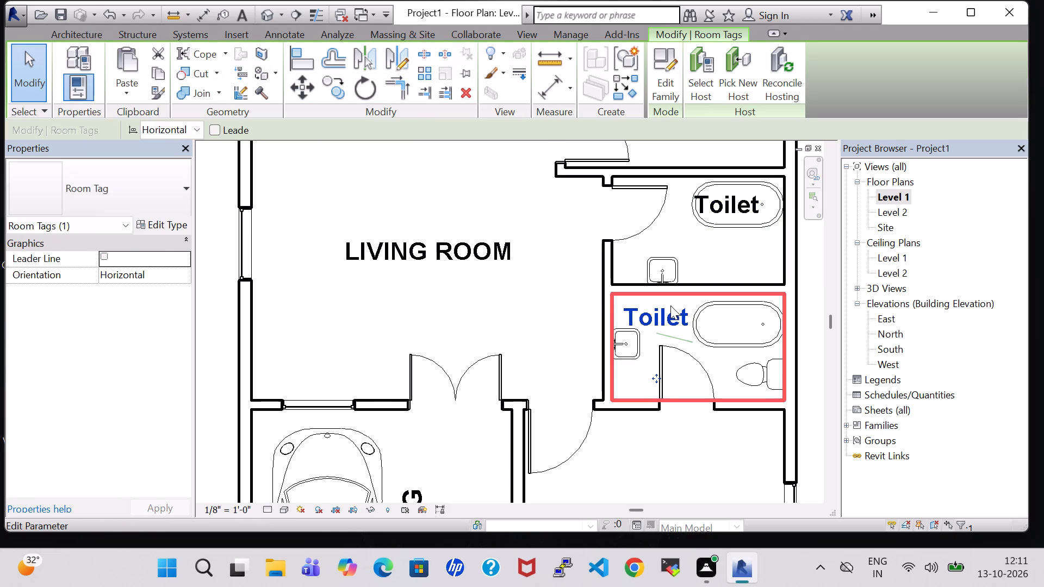
key(Right)
key(Right)
key(Right)
key(Right)
key(Right)
key(Right)
key(Right)
key(Right)
key(Right)
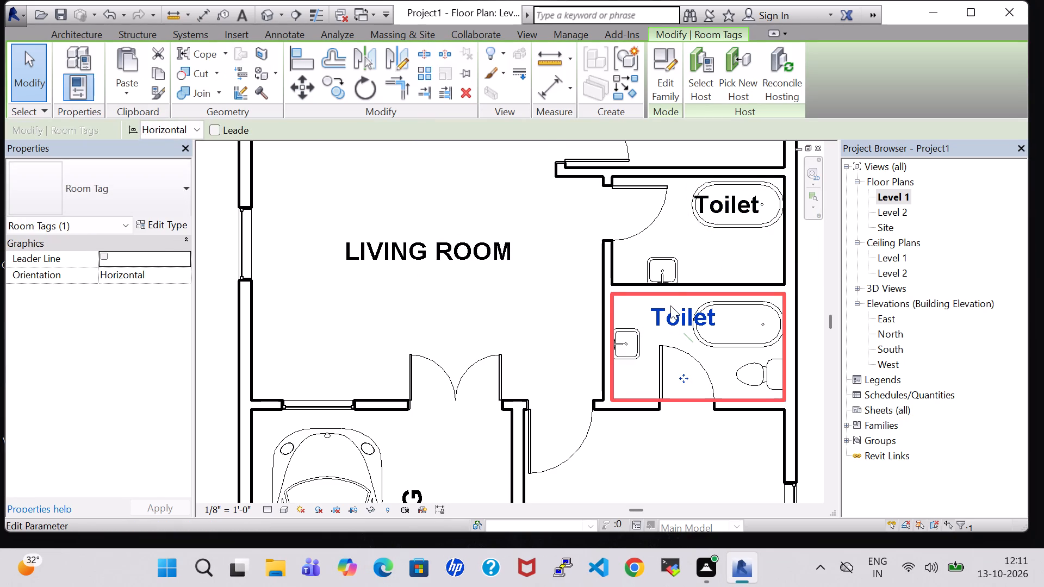
Shift the north toilet's room tag west until it lines up vertically with the master bedroom toilet's tag.
click(717, 211)
key(Left)
key(Left)
key(Left)
key(Left)
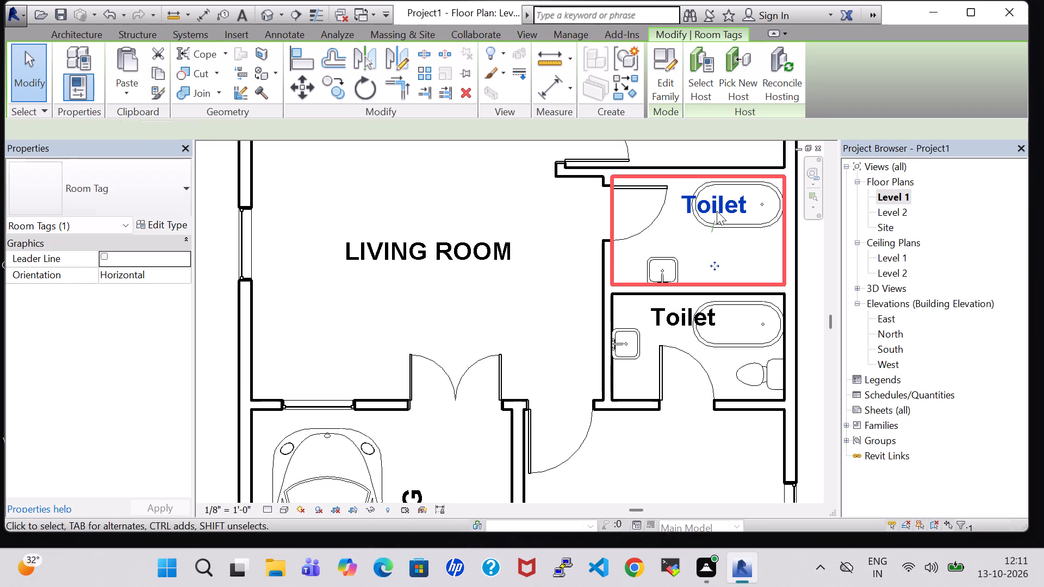
key(Left)
key(Left)
key(Left)
key(Left)
key(Left)
key(Left)
key(Left)
key(Left)
key(Left)
key(Left)
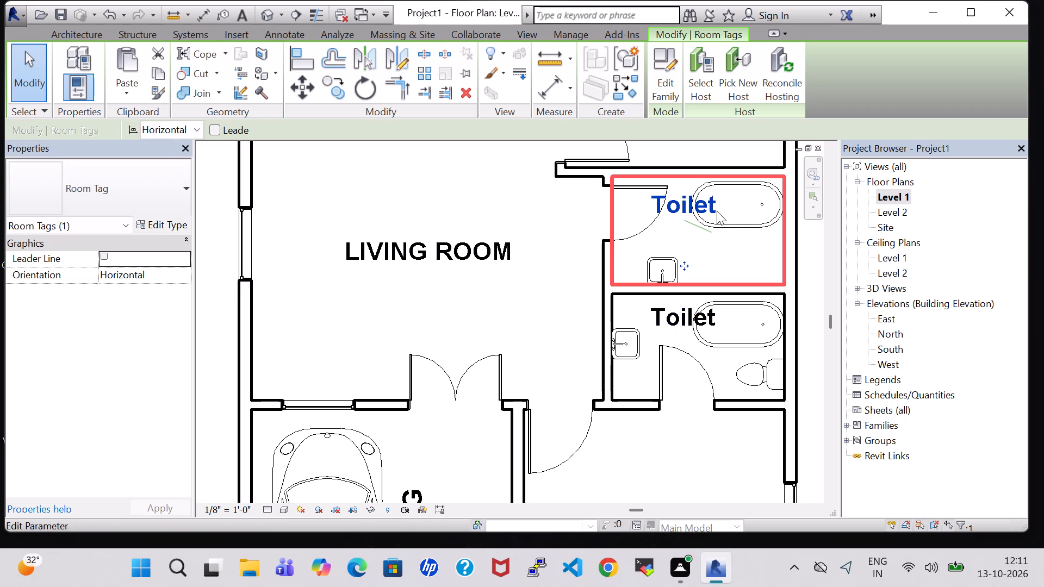
click(549, 297)
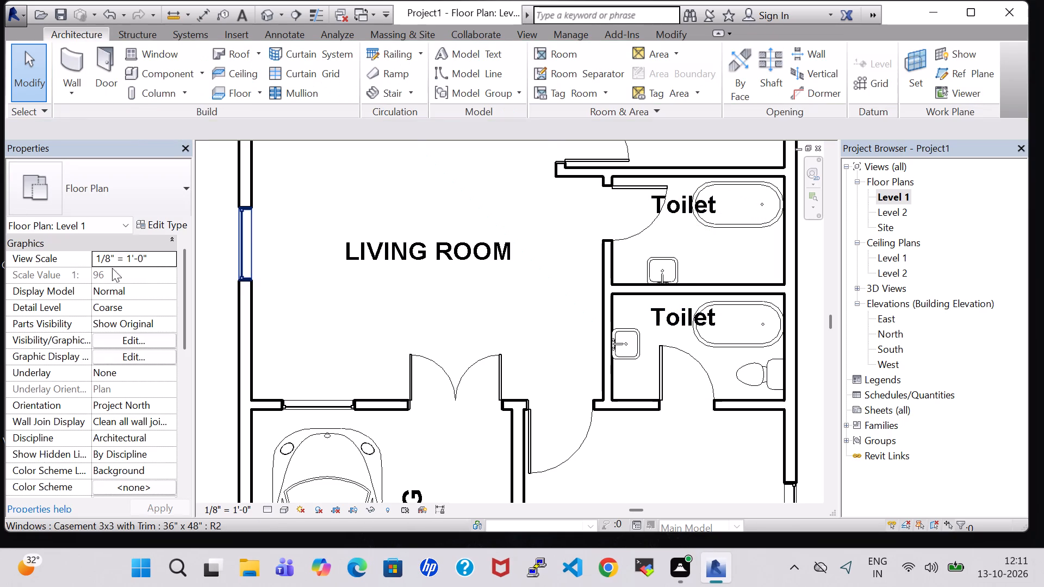
Look through the loaded component types for a toilet fixture to place.
click(165, 68)
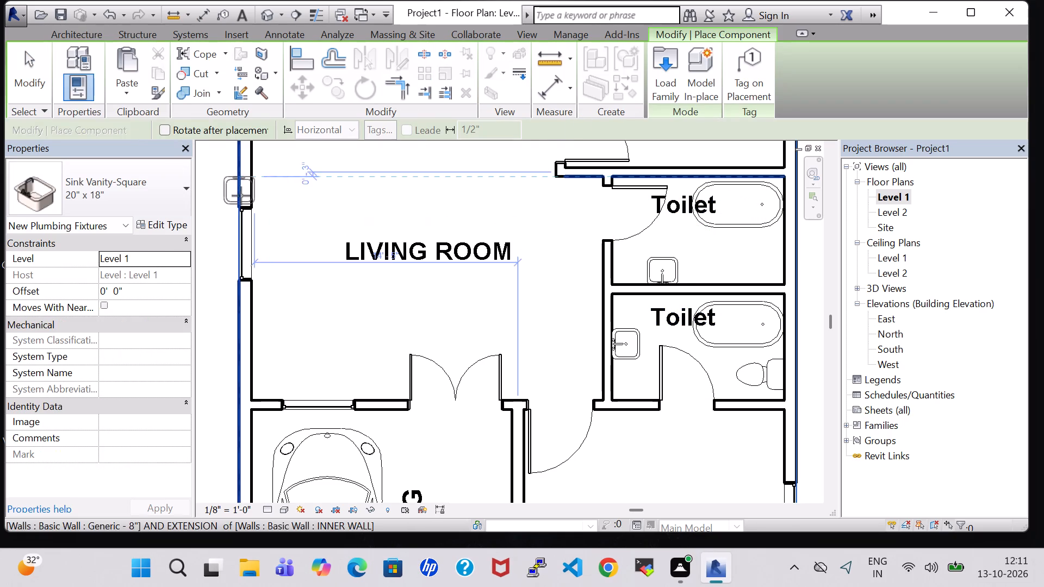
click(157, 180)
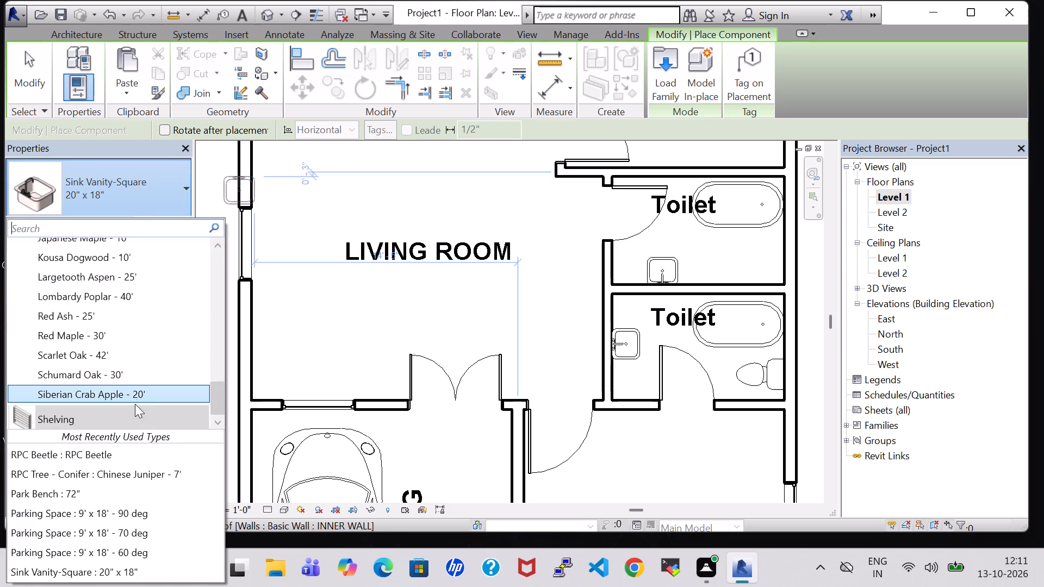
scroll(100, 555, up, 2)
scroll(92, 461, up, 2)
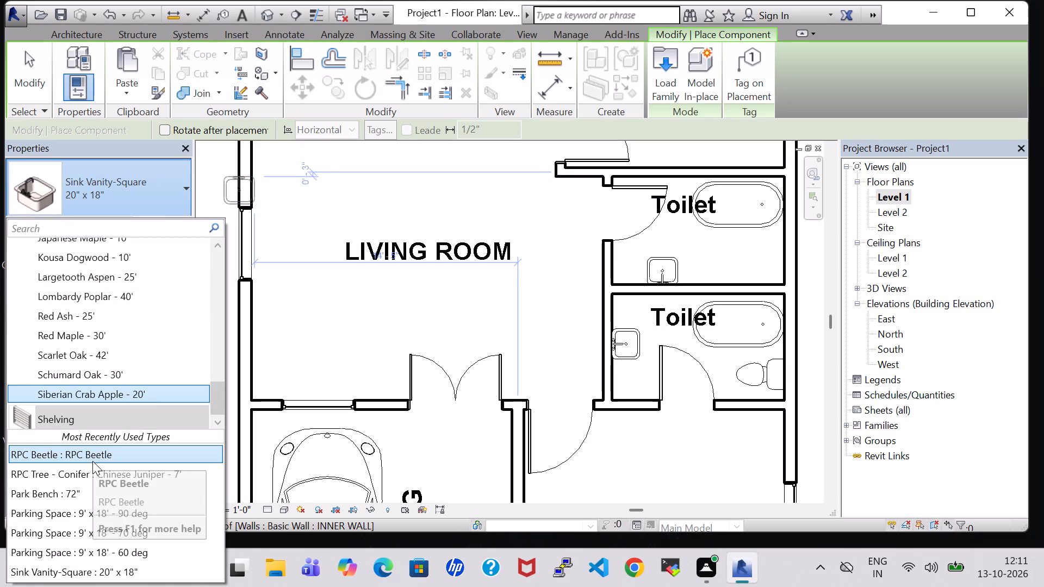
scroll(92, 461, down, 2)
scroll(105, 367, up, 9)
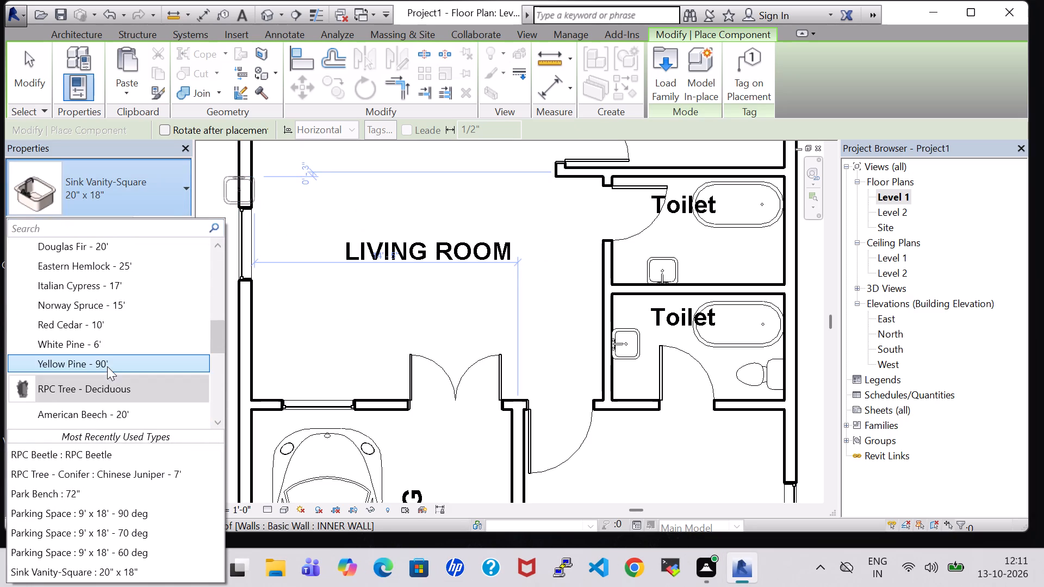
scroll(107, 366, up, 16)
key(Escape)
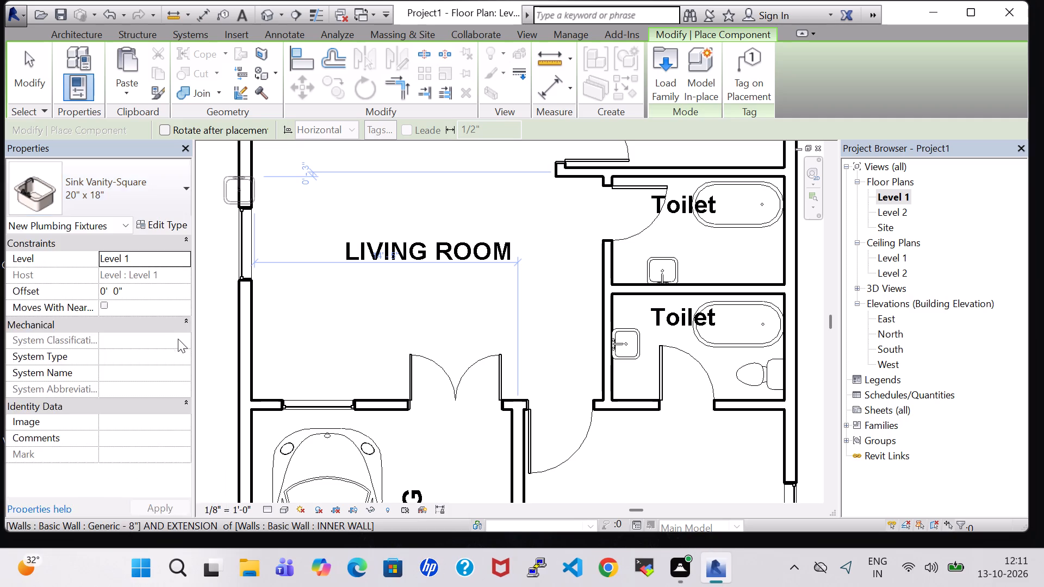
key(Escape)
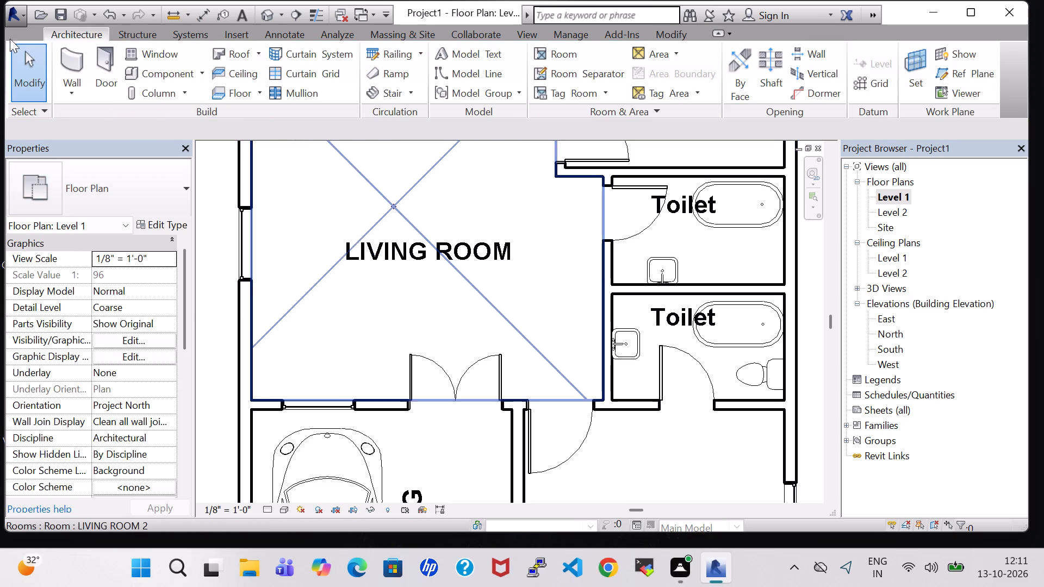
Copy the Toilet-Domestic-3D fixture from the master bedroom's toilet and paste it below the bathtub in the north toilet.
click(773, 369)
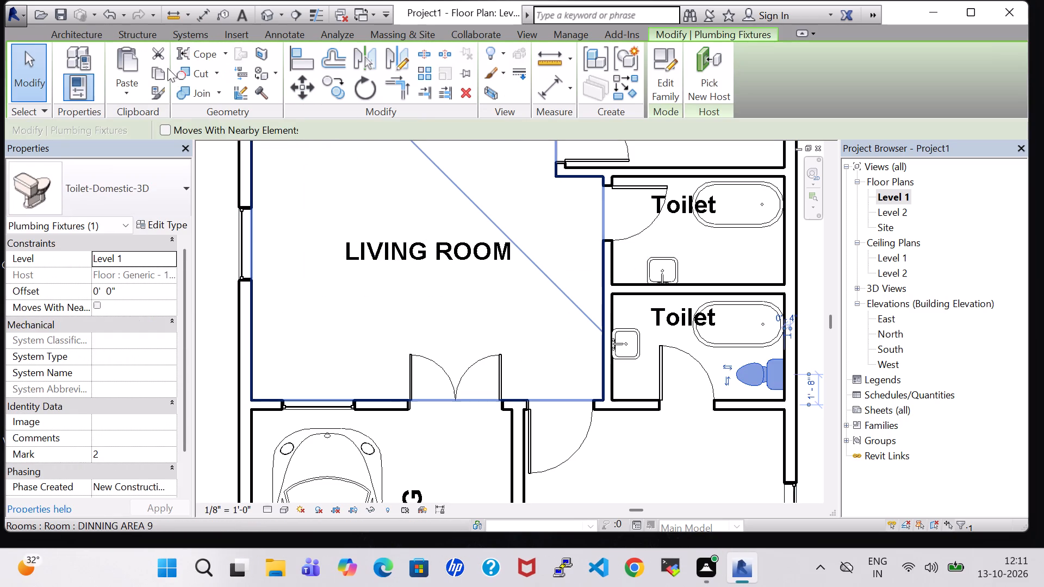
click(151, 71)
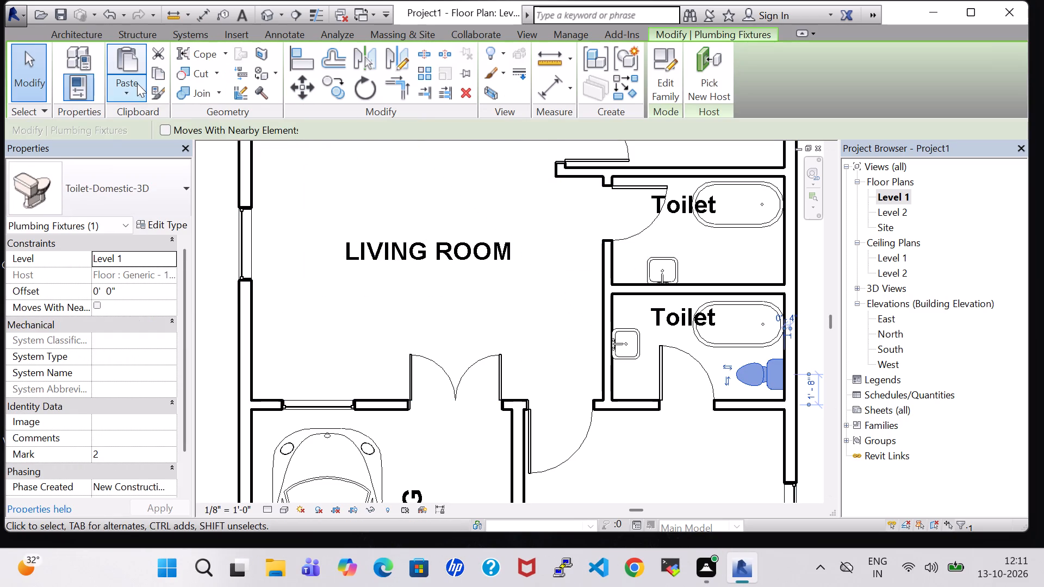
click(137, 83)
click(165, 113)
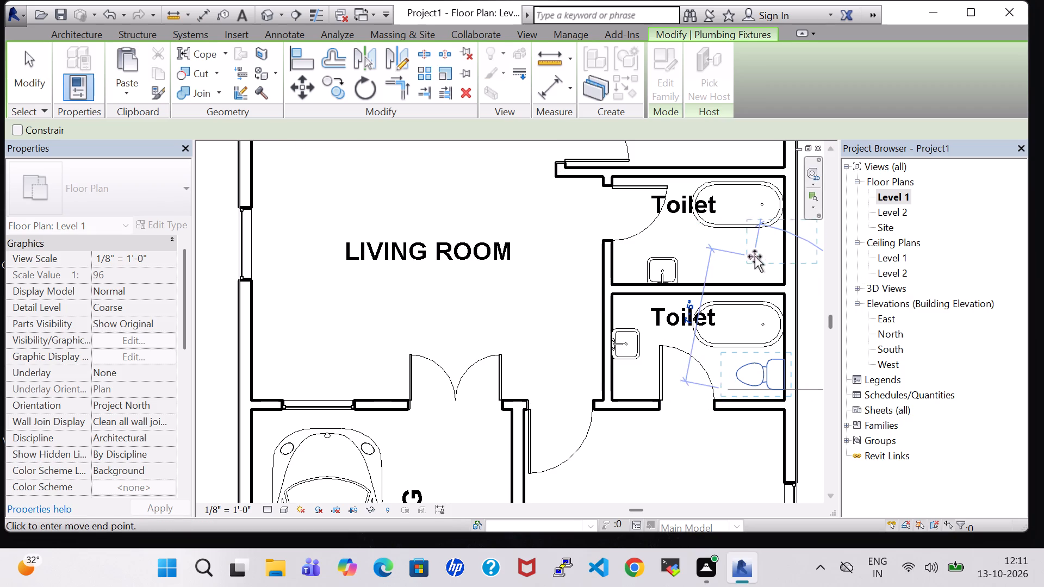
click(717, 272)
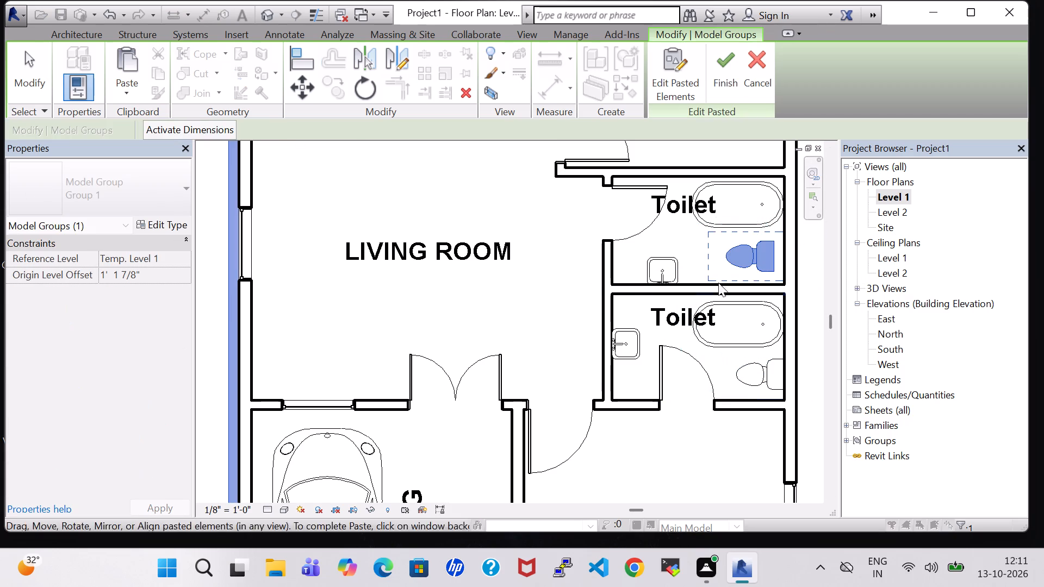
key(Escape)
Nudge the pasted toilet fixture east against the north toilet's east wall, about 0' 5" on its temporary dimension.
click(759, 257)
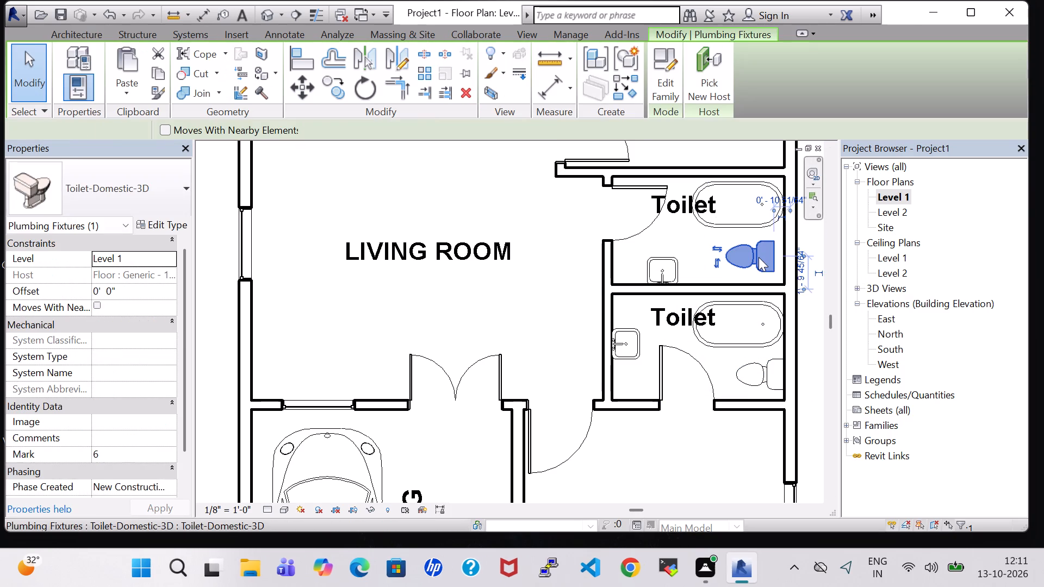
key(Right)
key(Right)
key(Right)
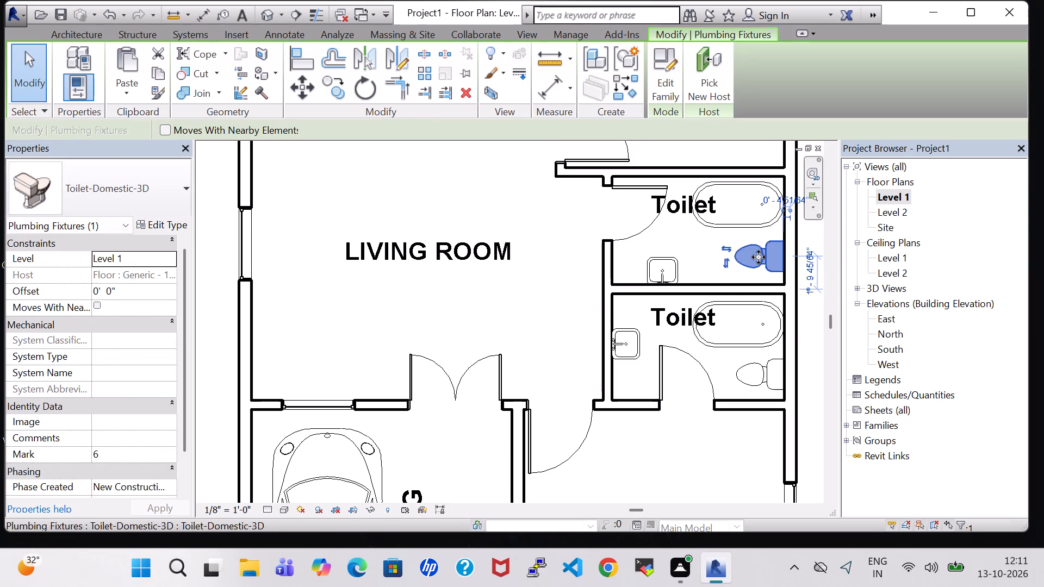
scroll(683, 420, down, 2)
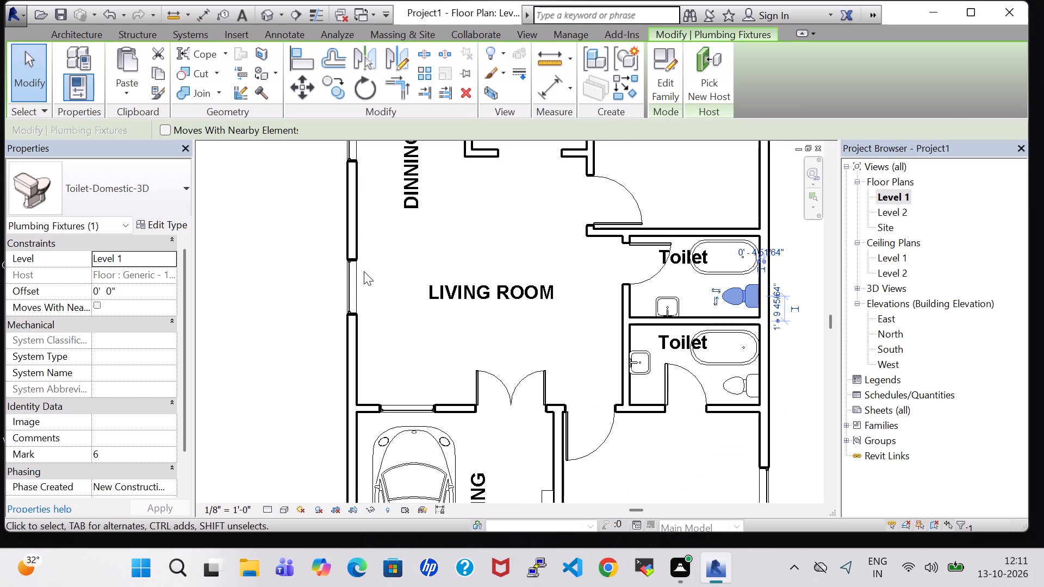
click(306, 293)
Examine the fixtures in both toilets on the floor plan and from above in the 3D view.
scroll(706, 302, down, 2)
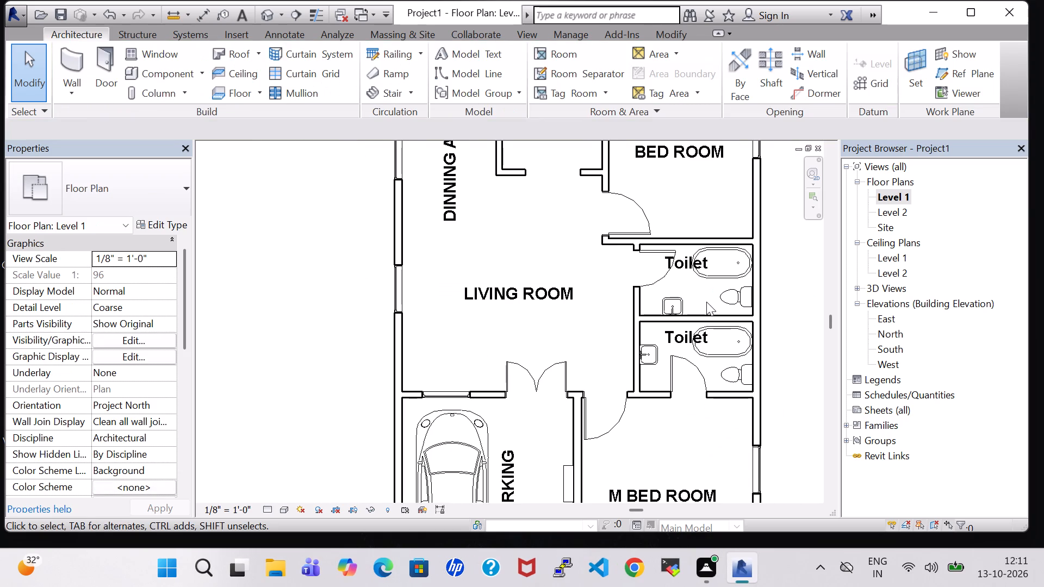
scroll(706, 302, down, 1)
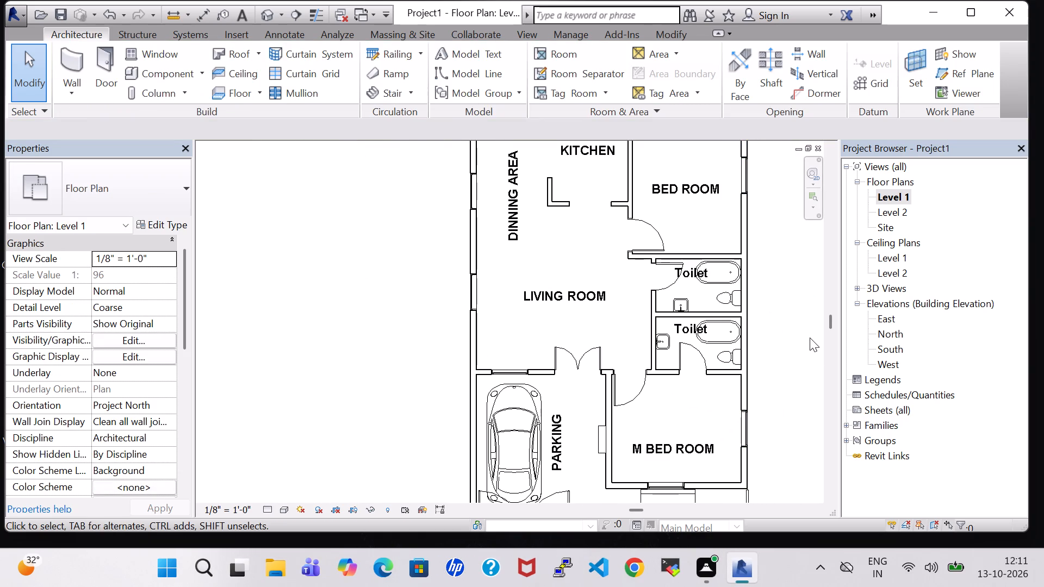
middle_drag(810, 338, 748, 344)
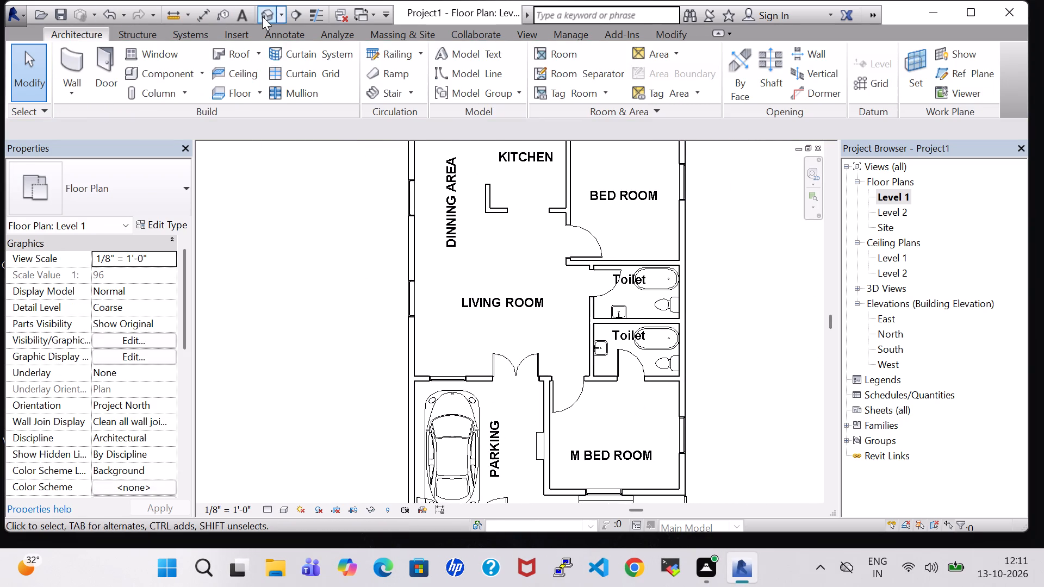
click(262, 16)
shift+middle_drag(613, 236, 613, 250)
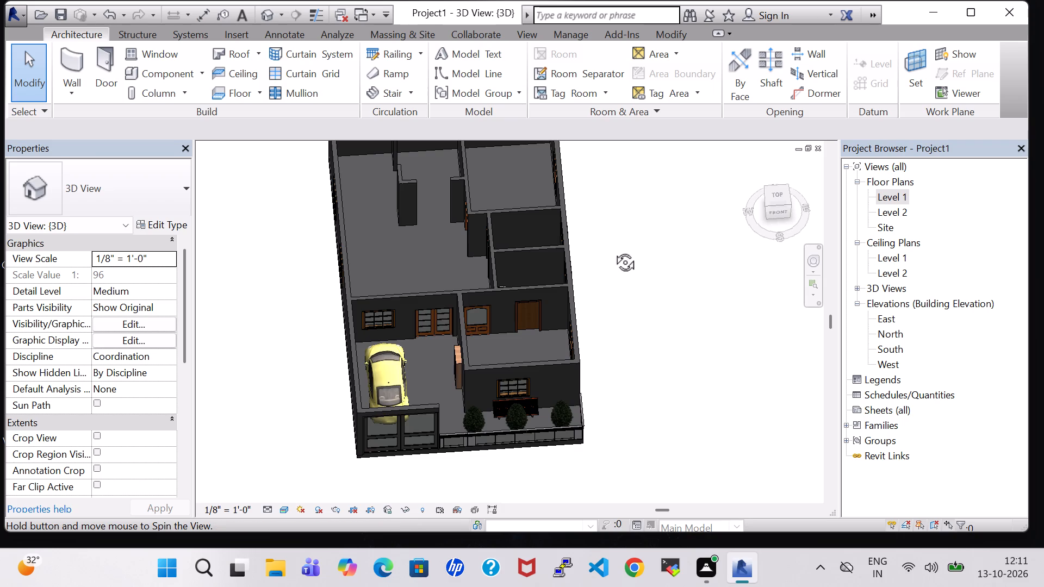
shift+middle_drag(613, 250, 616, 362)
From the Level 1 plan, set the structure layer material of the Generic - 8" exterior wall type to Brick, Common.
double_click(883, 194)
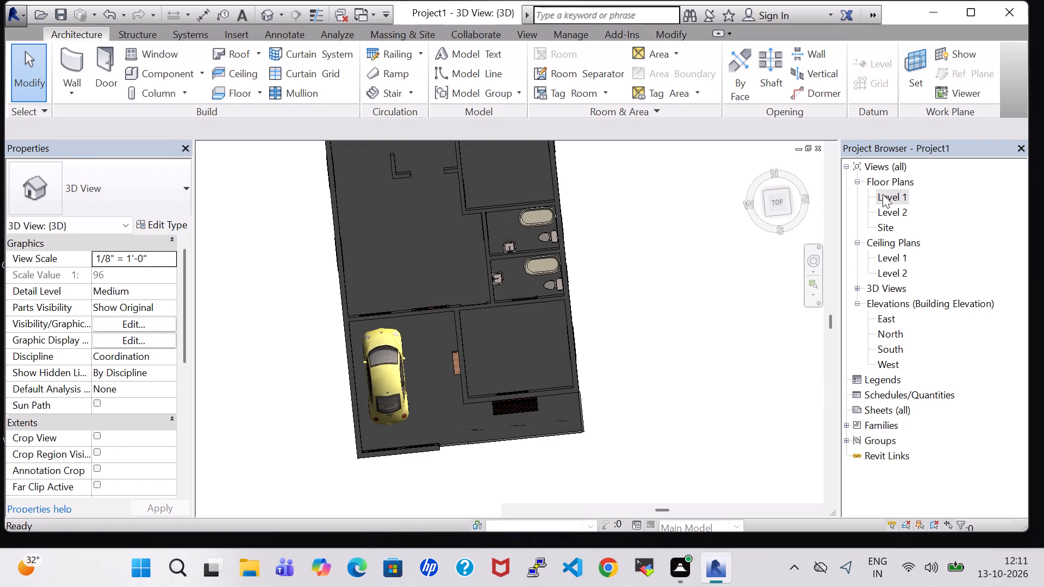
scroll(404, 345, down, 3)
shift+middle_click(644, 358)
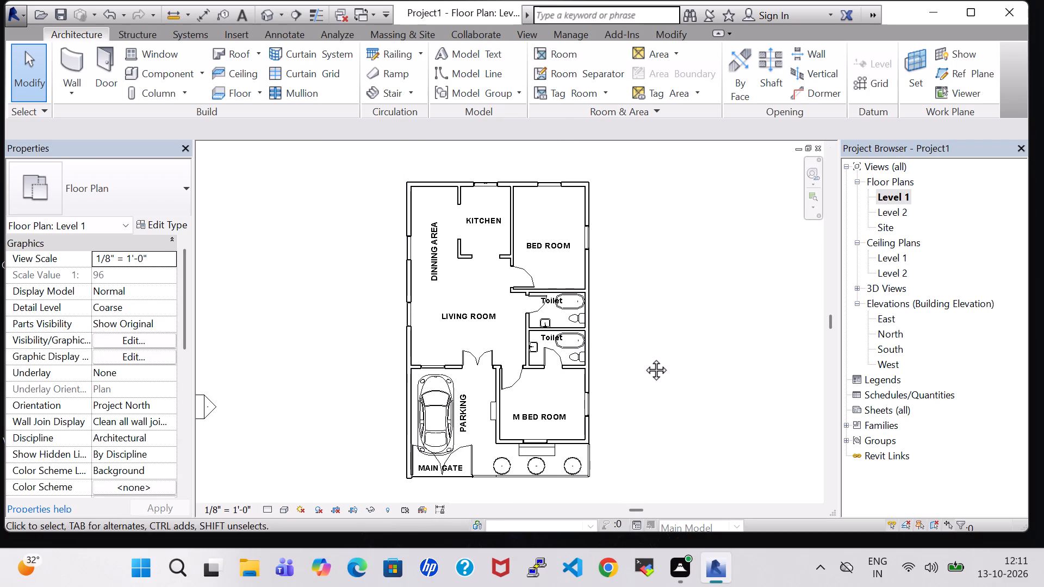
click(589, 282)
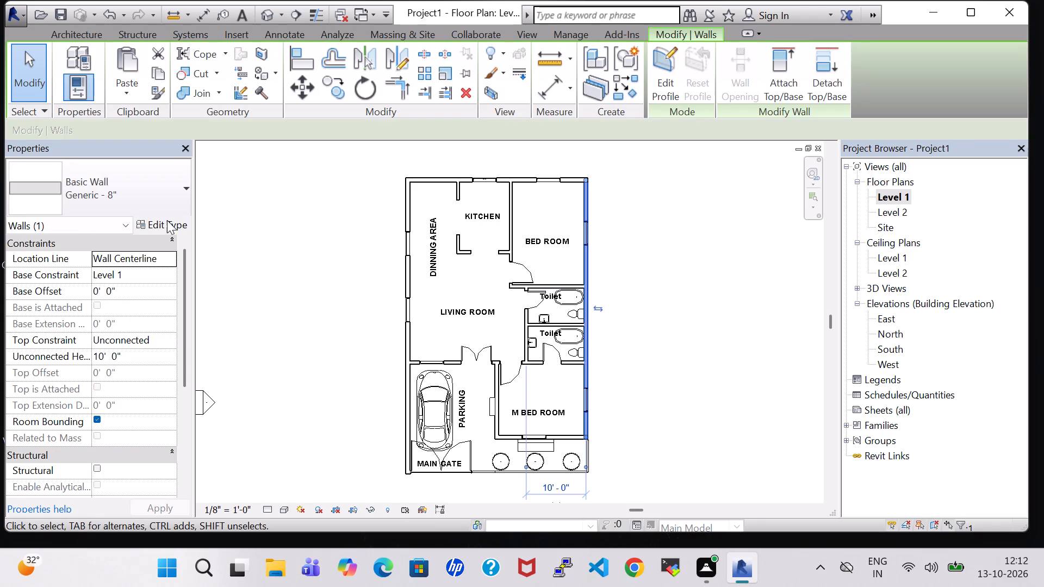
click(166, 222)
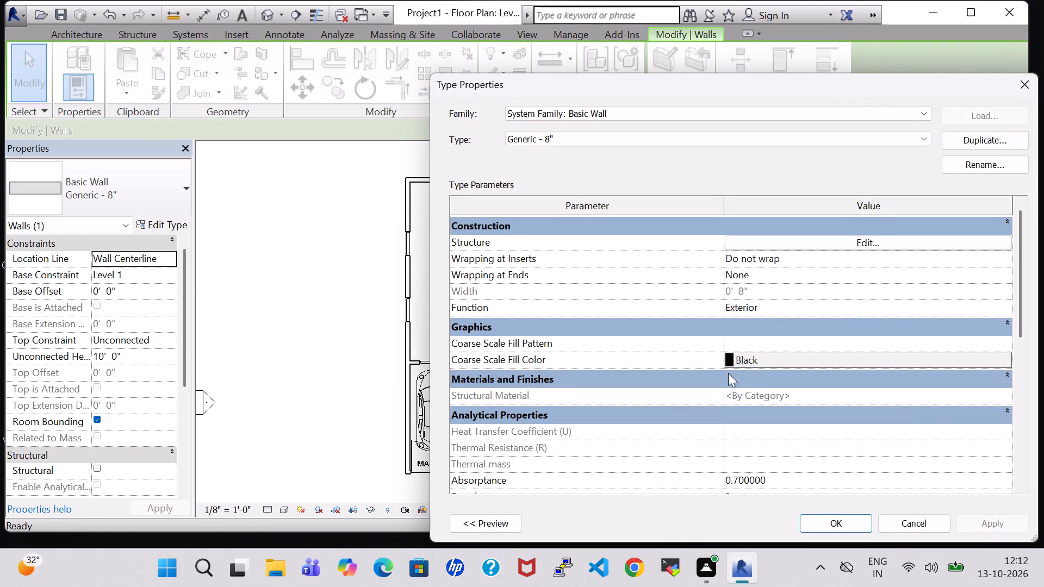
click(842, 244)
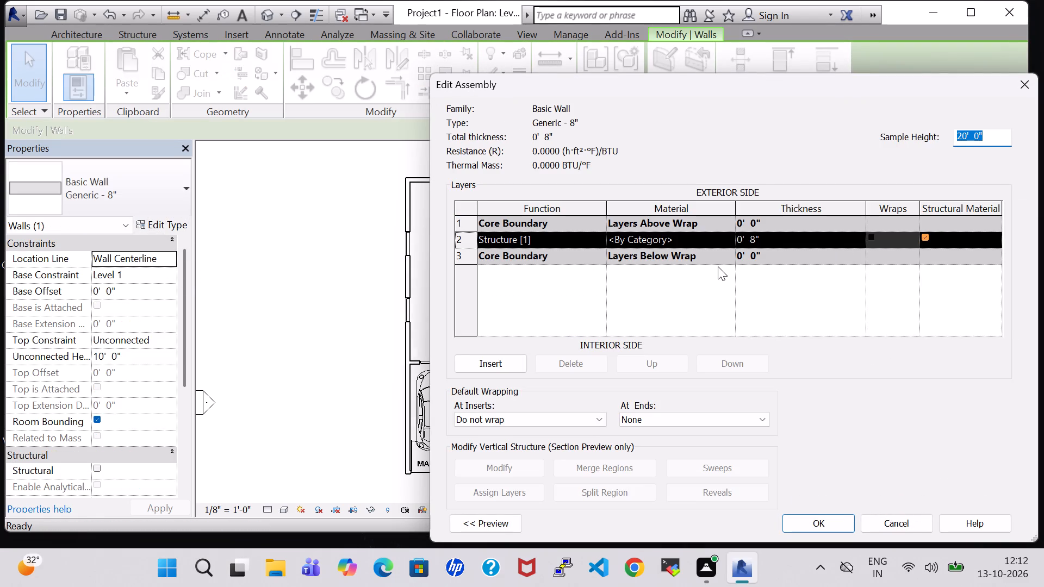
click(723, 239)
click(733, 235)
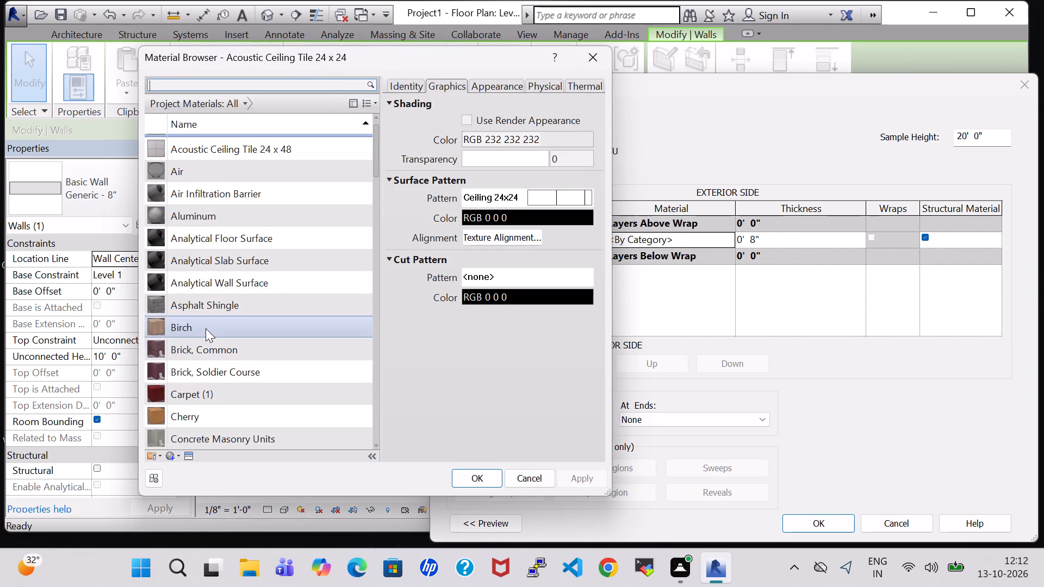
click(177, 349)
click(478, 485)
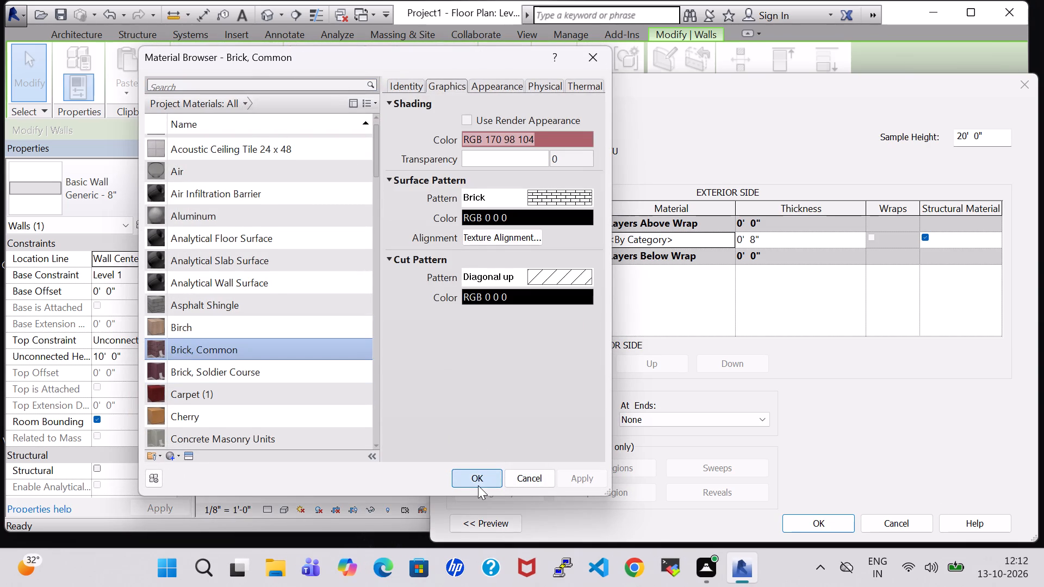
click(825, 523)
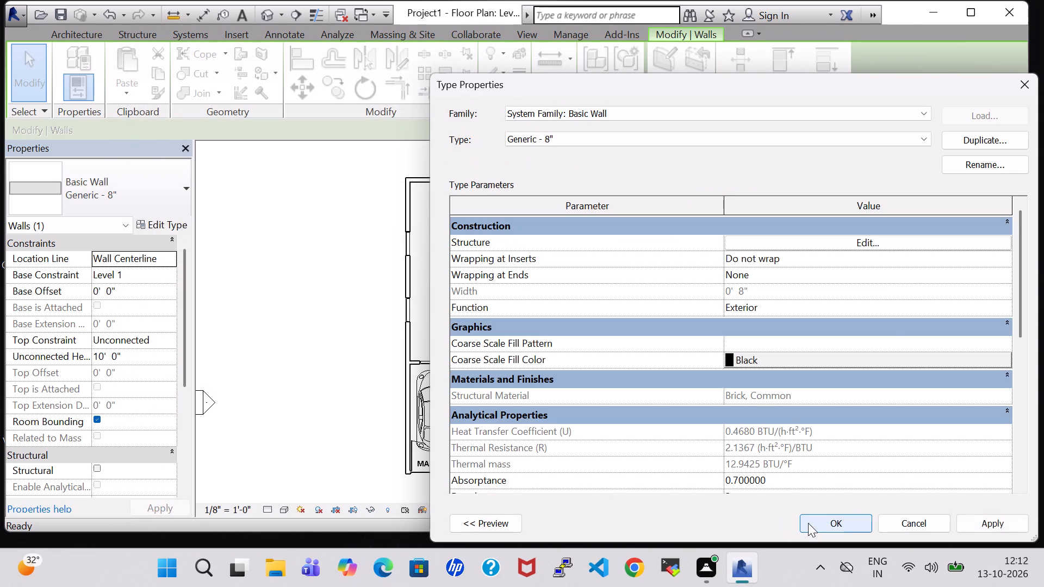
click(808, 523)
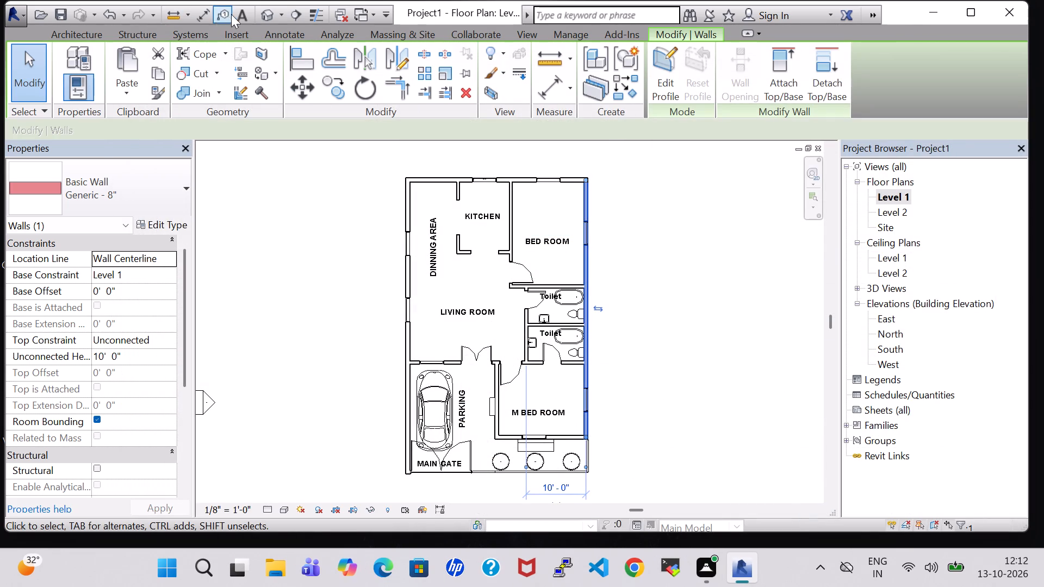
Examine the brick exterior walls of the house from above and from the front in the 3D view.
click(260, 14)
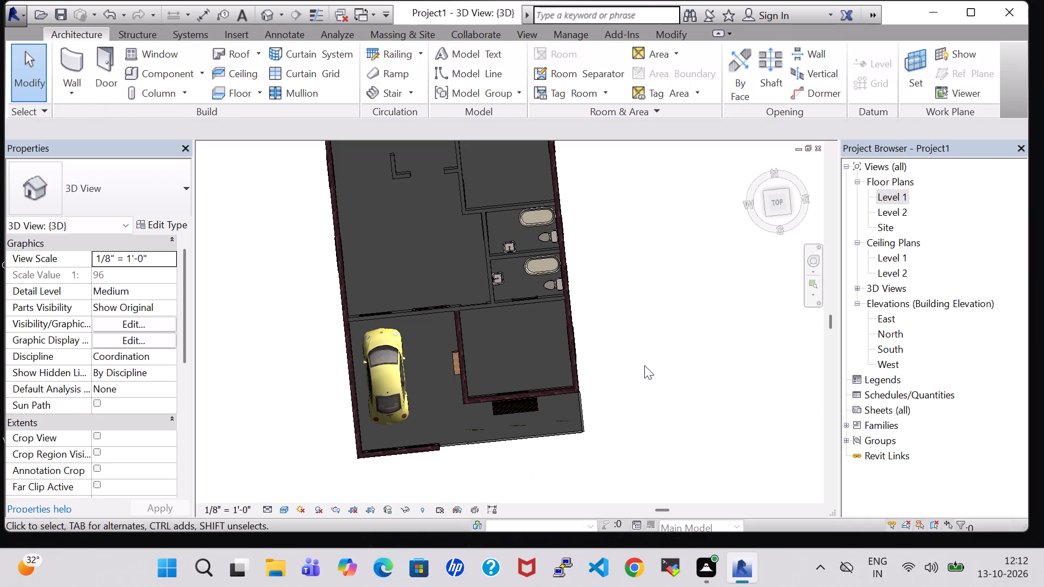
shift+middle_drag(644, 365, 631, 259)
shift+middle_drag(736, 427, 739, 309)
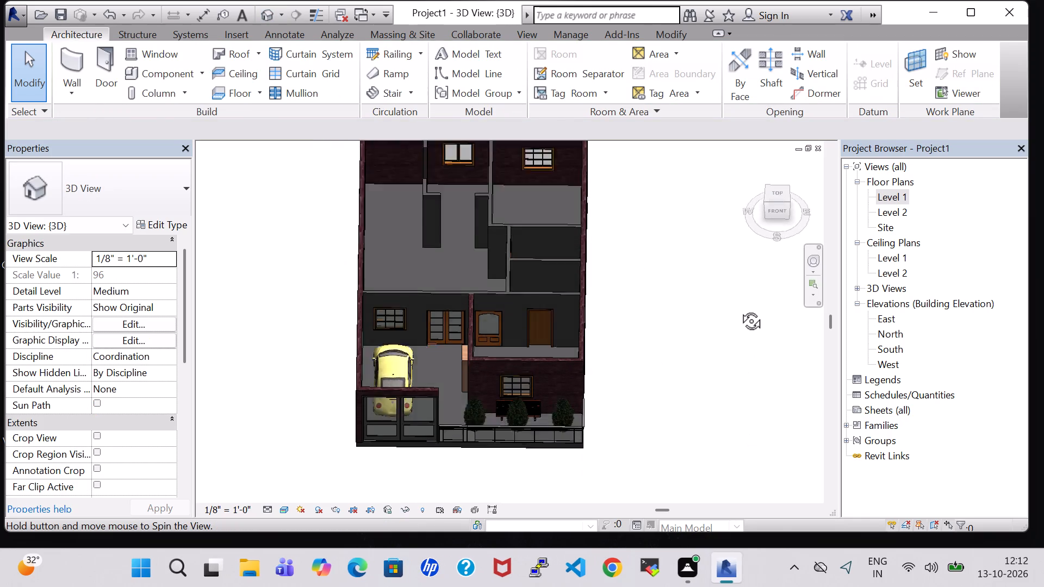
shift+middle_drag(739, 309, 739, 300)
shift+middle_drag(687, 307, 711, 315)
shift+middle_drag(711, 316, 703, 325)
shift+middle_click(697, 330)
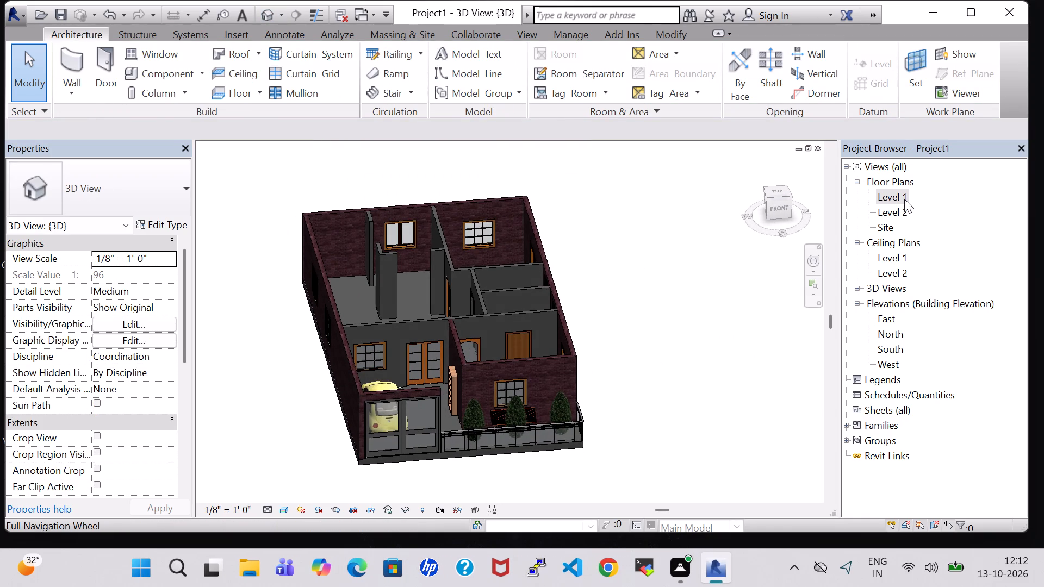
From the Level 1 plan, set the structure layer material of the INNER WALL type to Brick, Soldier Course and check it in 3D.
double_click(904, 199)
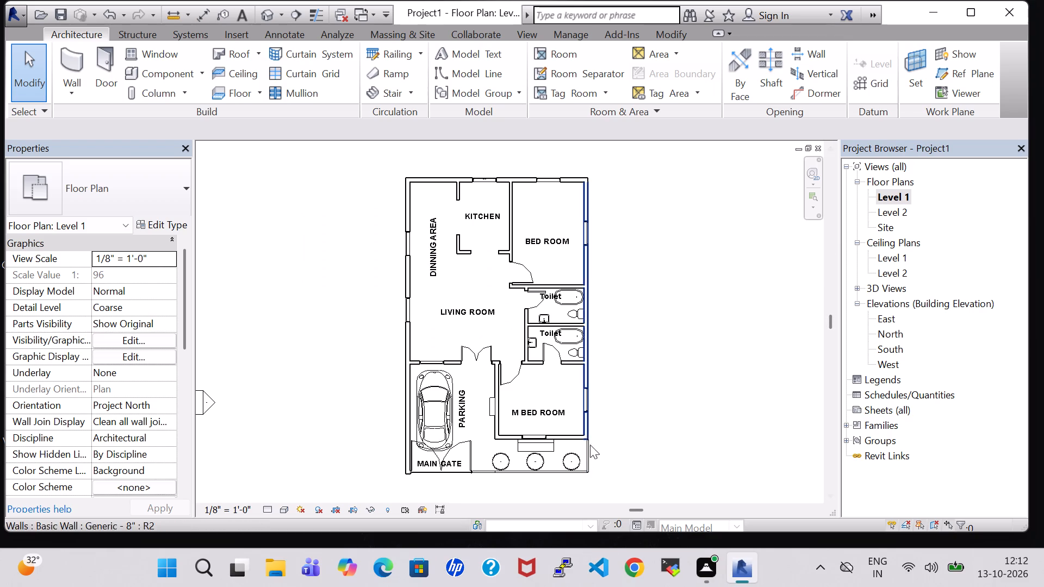
click(510, 239)
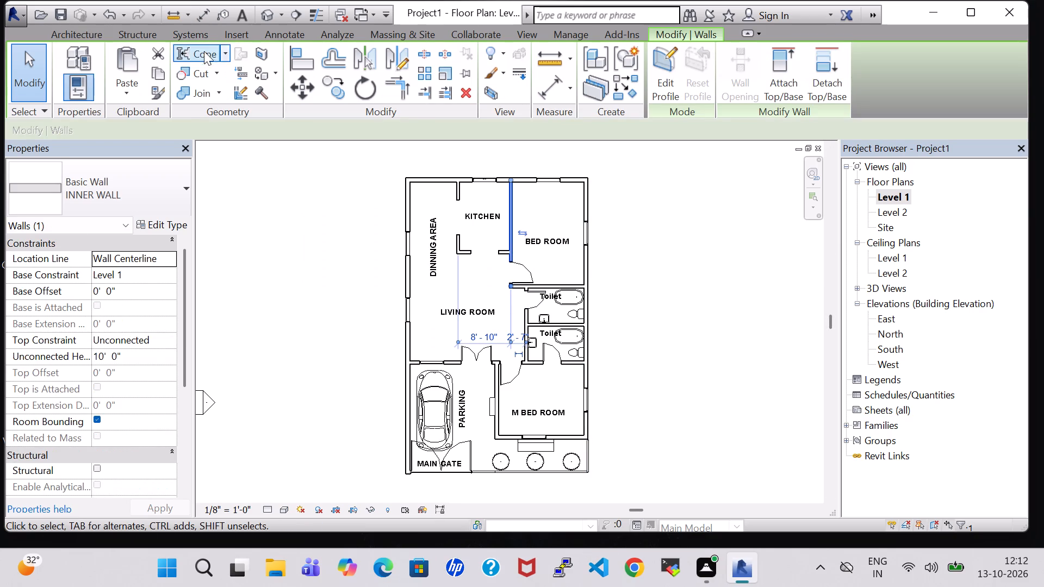
click(160, 223)
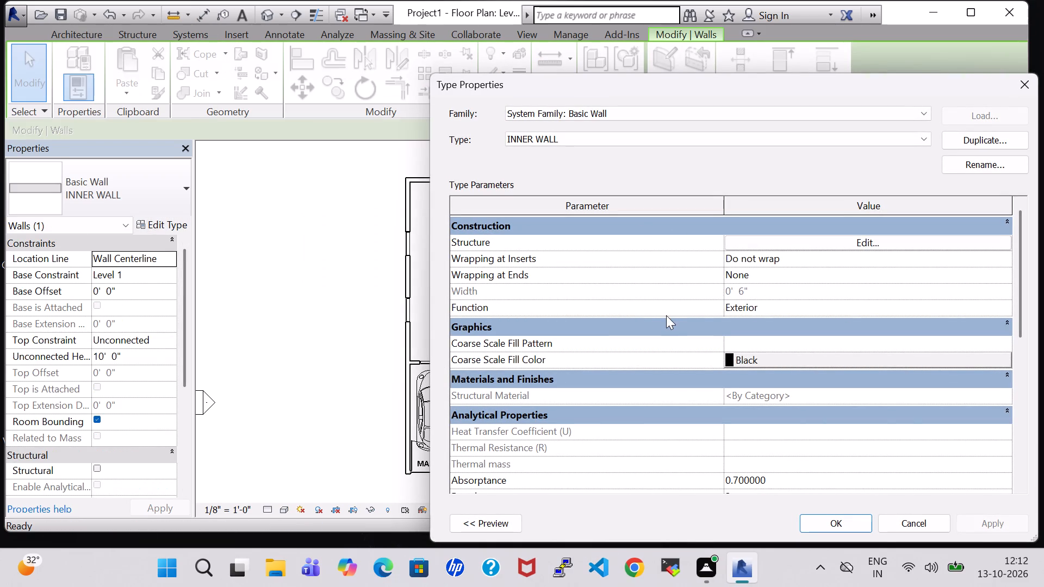
click(880, 244)
click(710, 241)
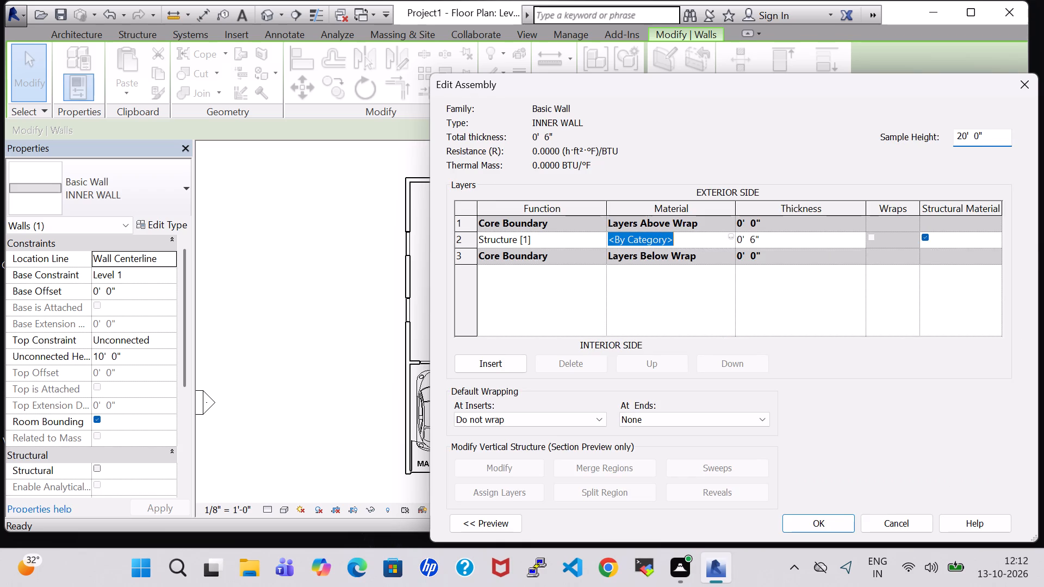
click(732, 234)
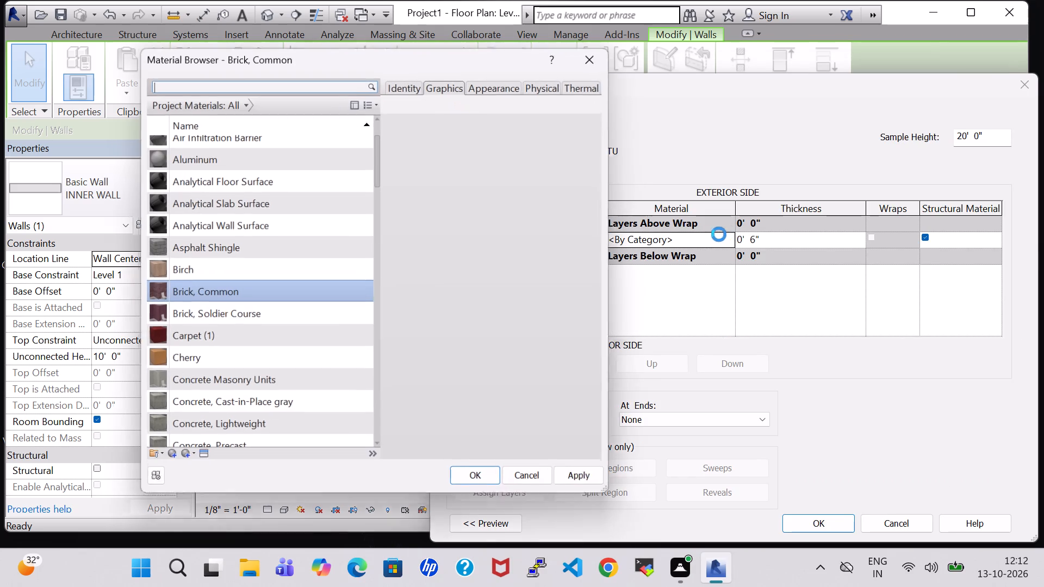
click(283, 305)
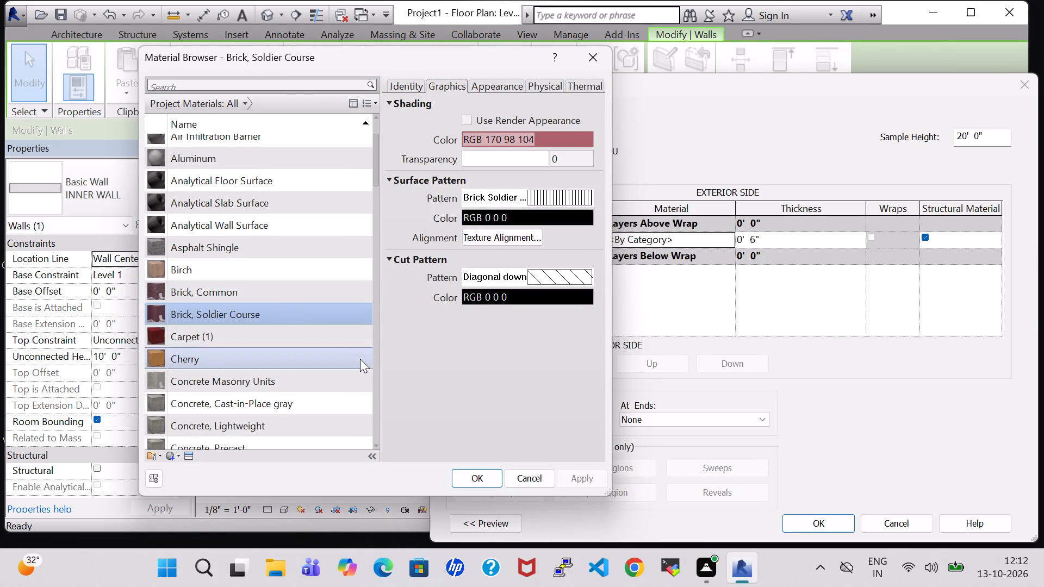
click(485, 479)
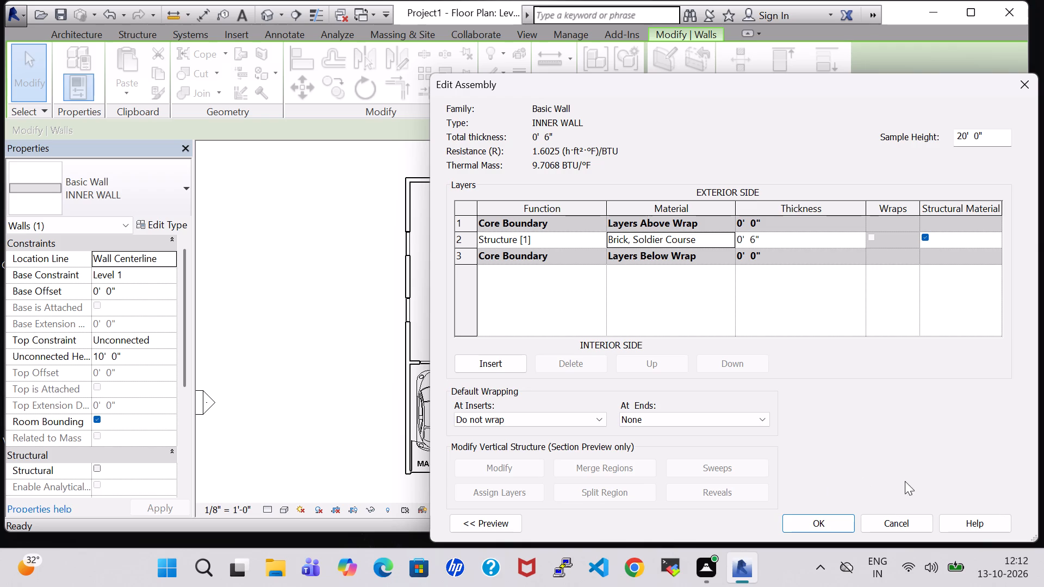
click(834, 516)
click(998, 520)
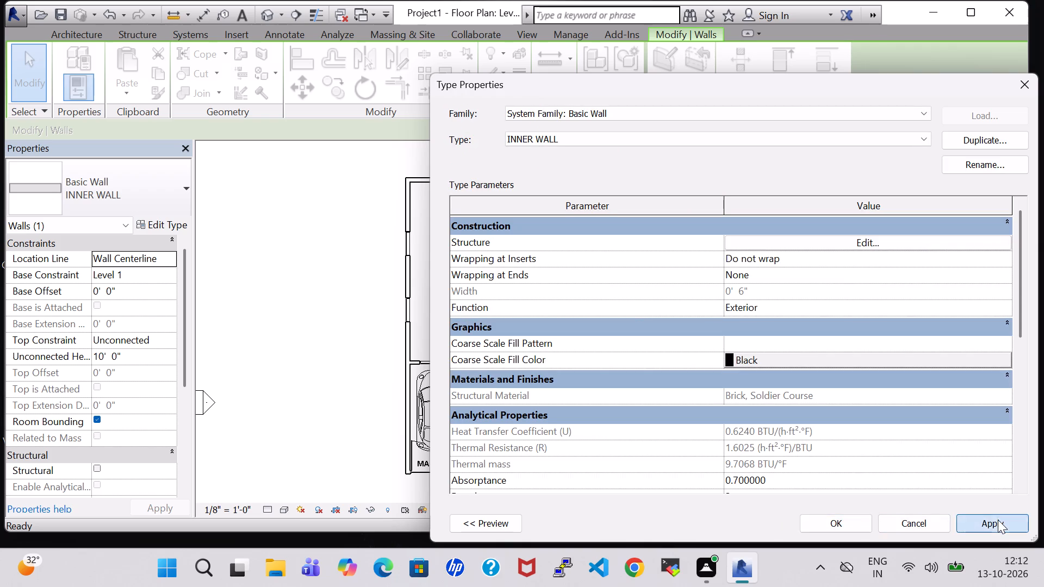
click(855, 522)
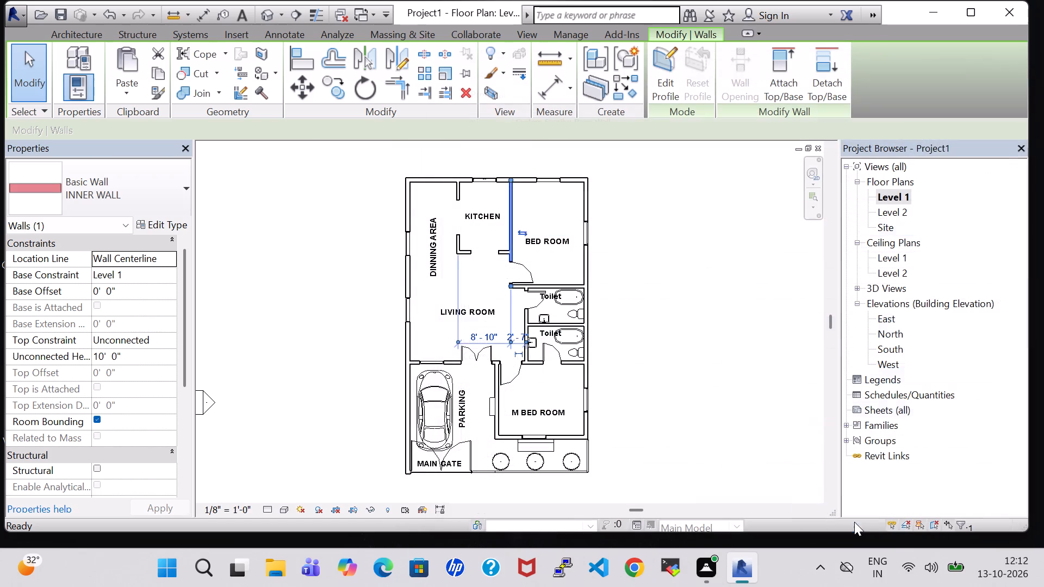
click(266, 12)
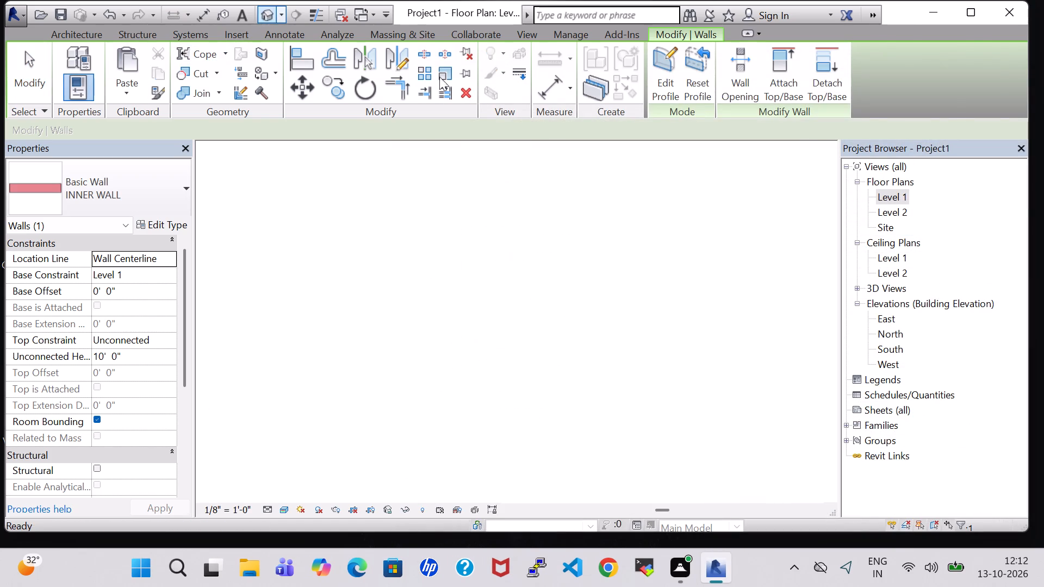
shift+middle_drag(582, 274, 581, 307)
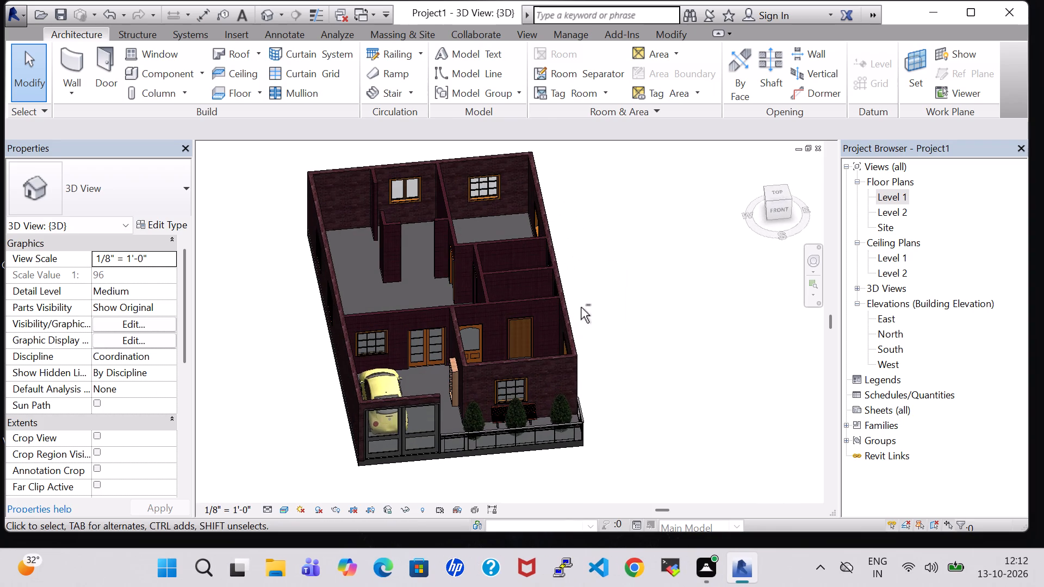
From the Level 1 plan, start a footprint roof based on Level 2 and sketch slope-defining west and north edges, the north about 30' 6" long.
double_click(896, 202)
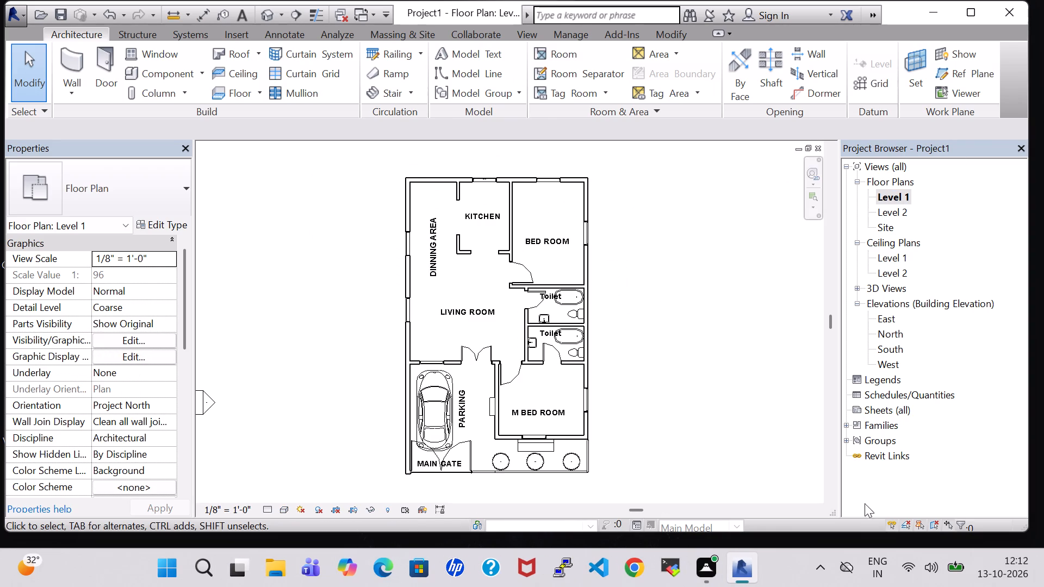
click(244, 47)
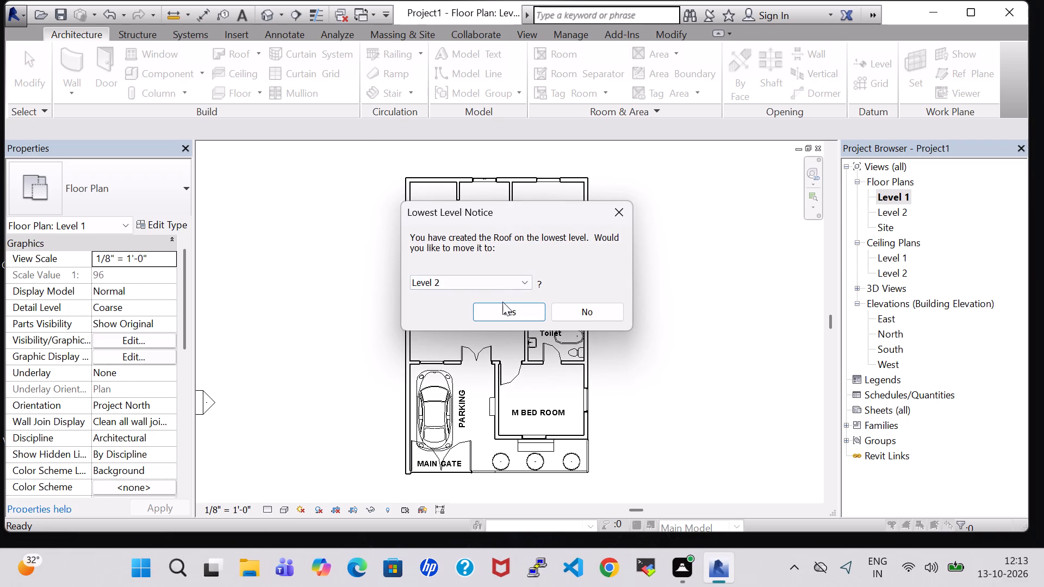
click(502, 307)
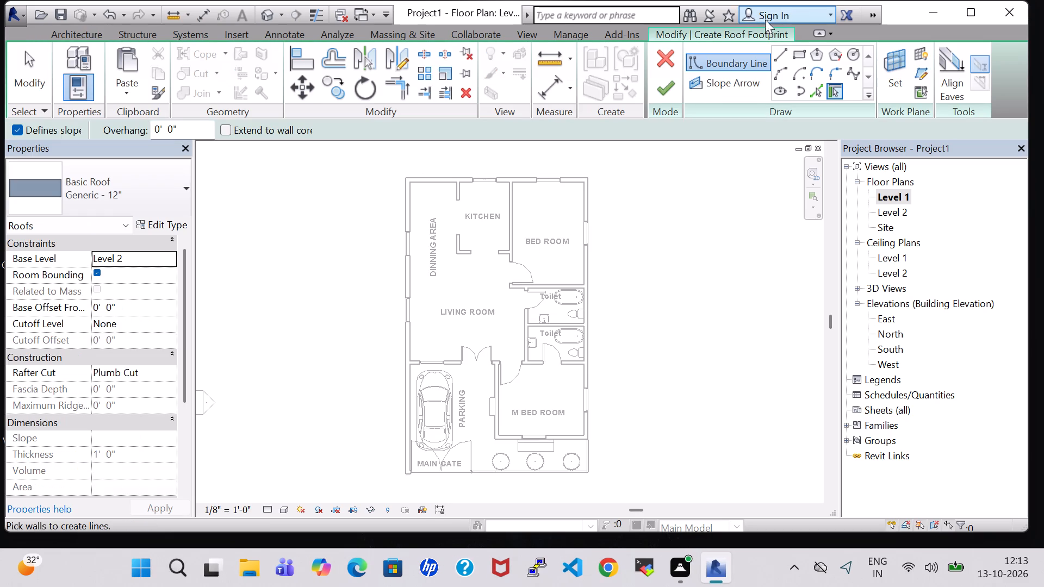
click(780, 45)
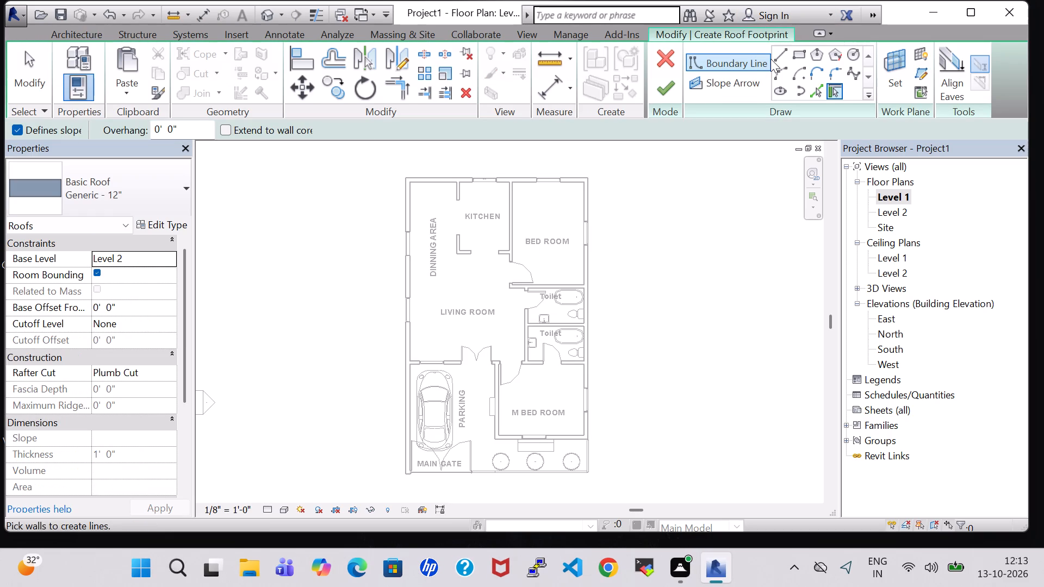
click(779, 57)
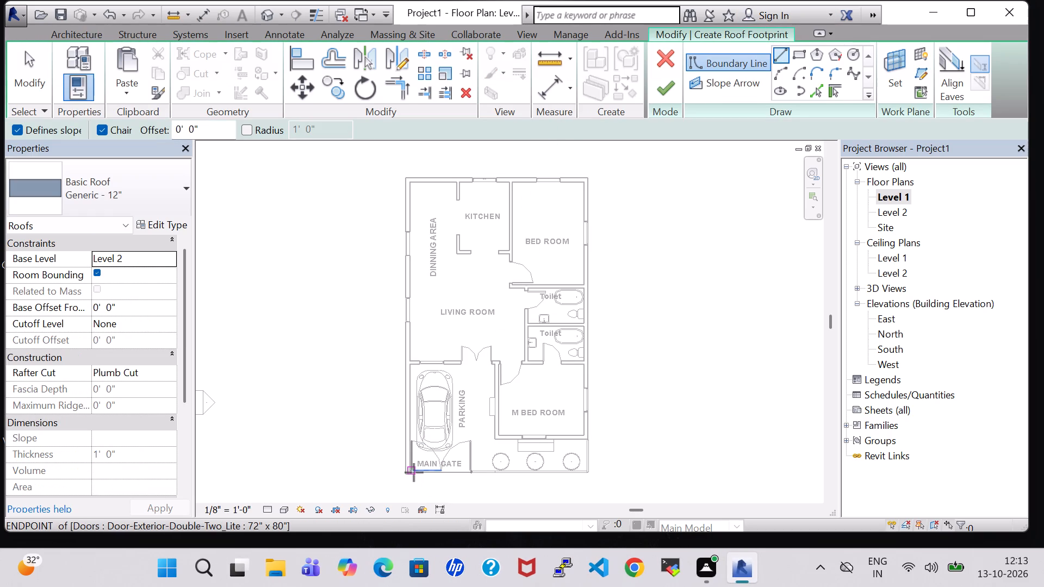
scroll(411, 470, up, 4)
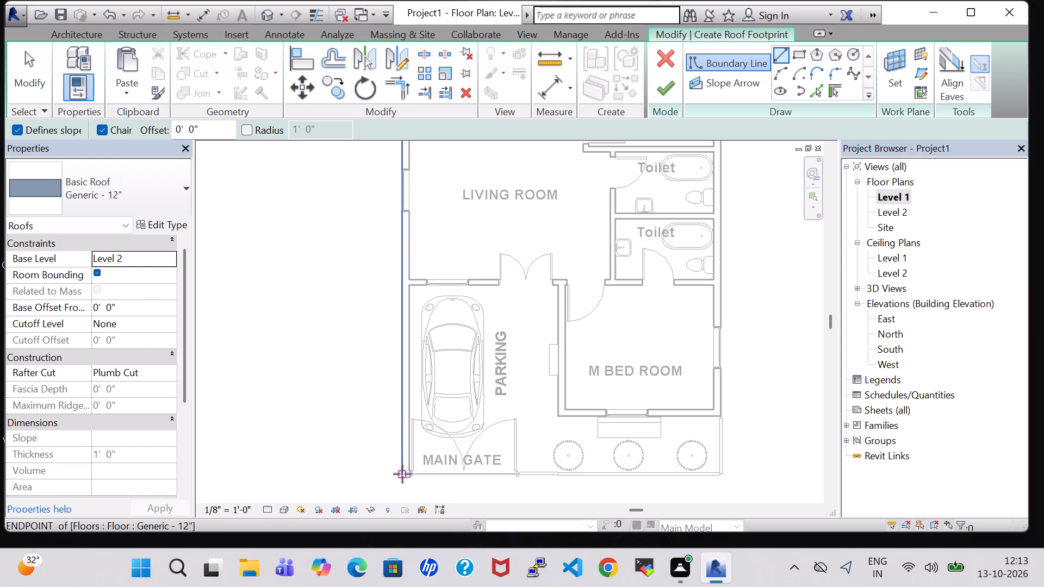
click(401, 476)
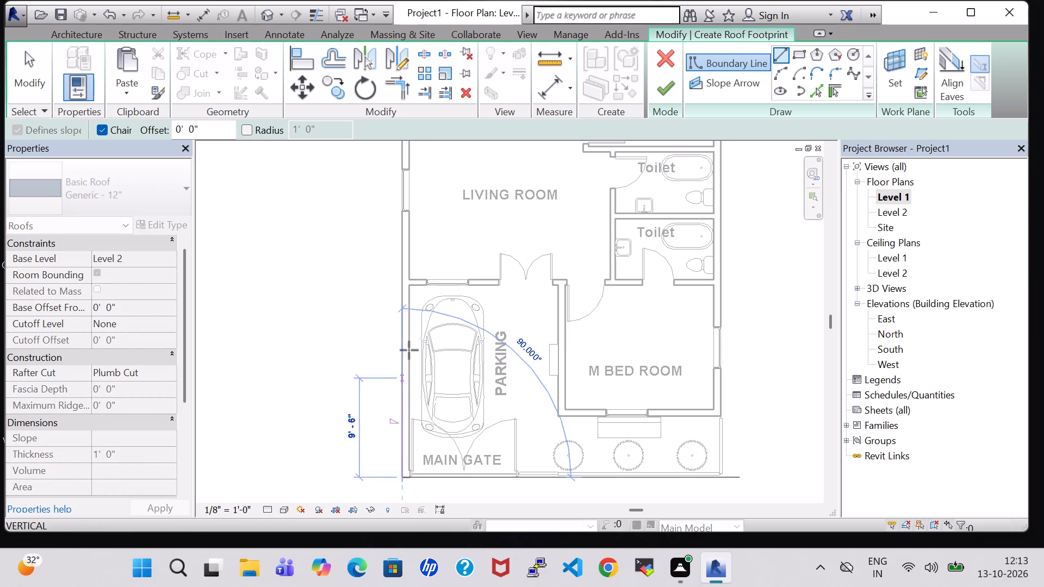
middle_drag(405, 253, 405, 270)
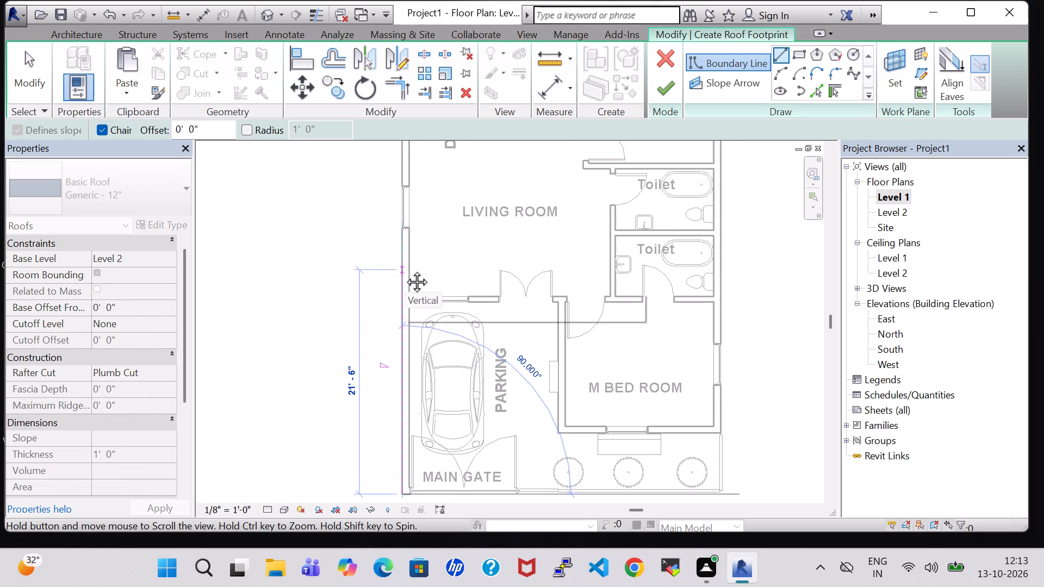
middle_drag(405, 270, 382, 436)
middle_drag(382, 291, 383, 336)
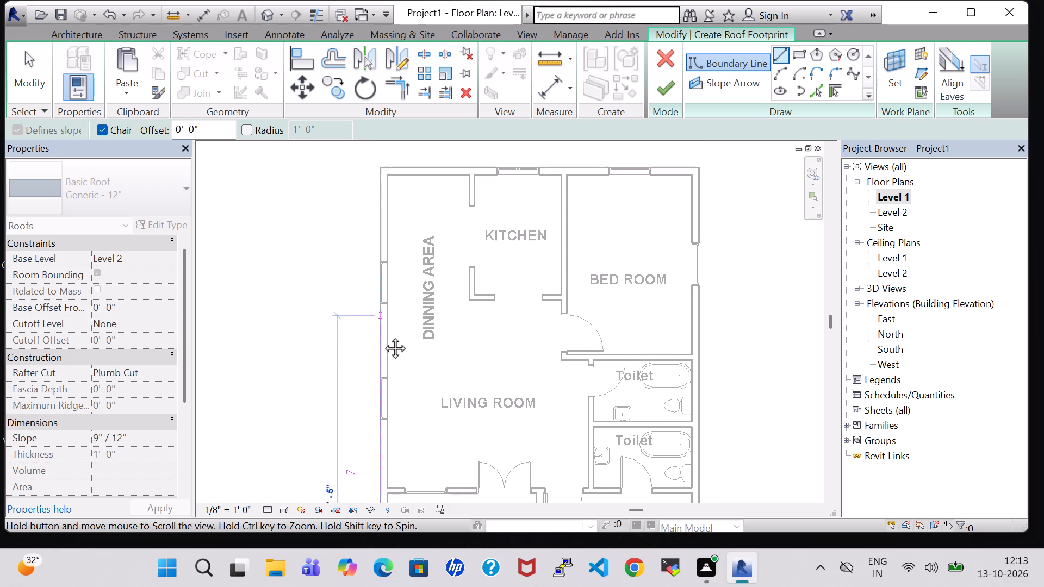
middle_drag(383, 336, 378, 441)
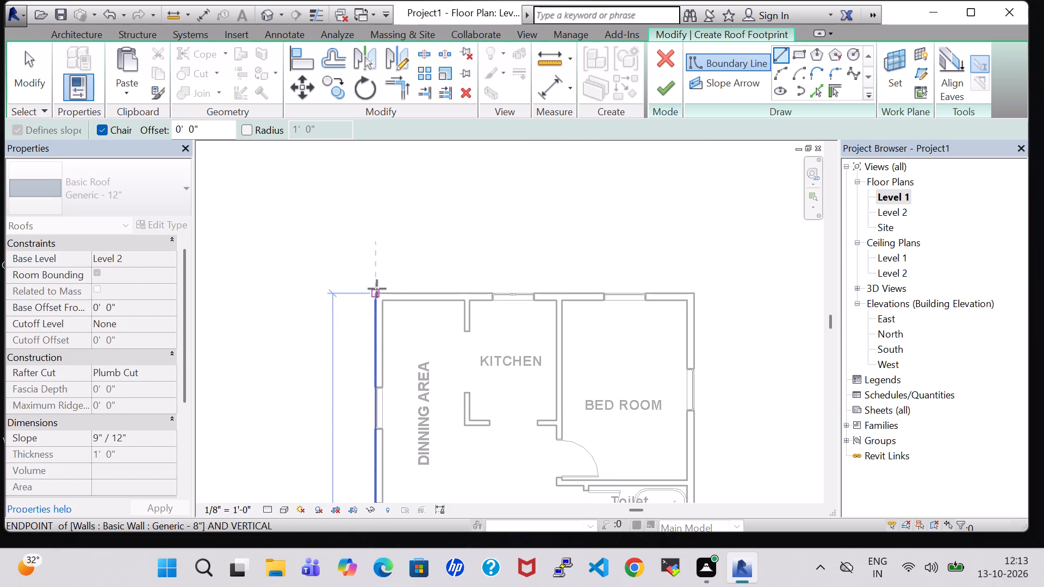
click(377, 289)
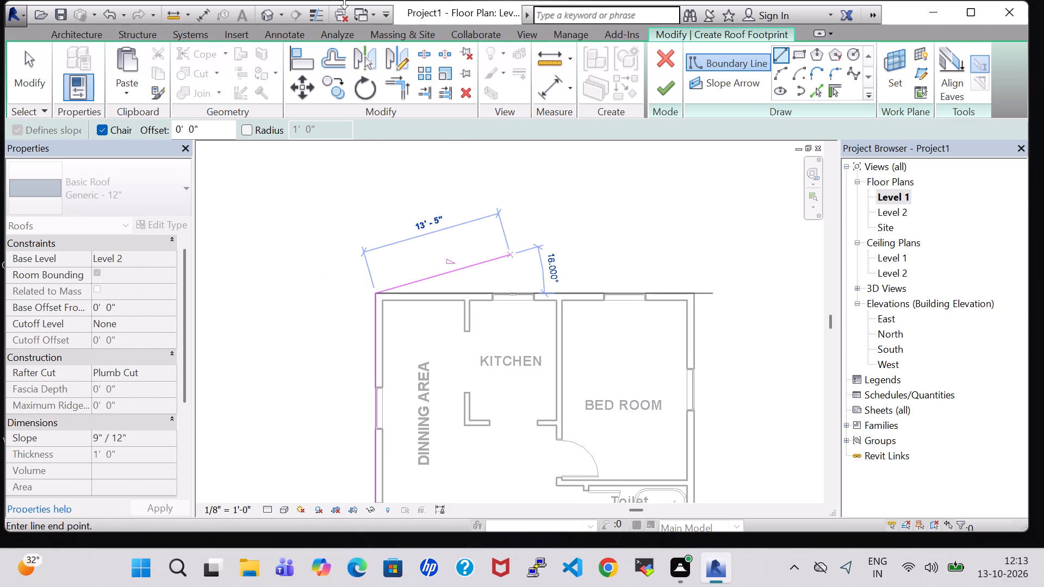
click(696, 297)
Sketch the roof footprint's east edge down to the front corner and its south edge along the gate, closing the rectangle.
middle_drag(691, 416, 691, 335)
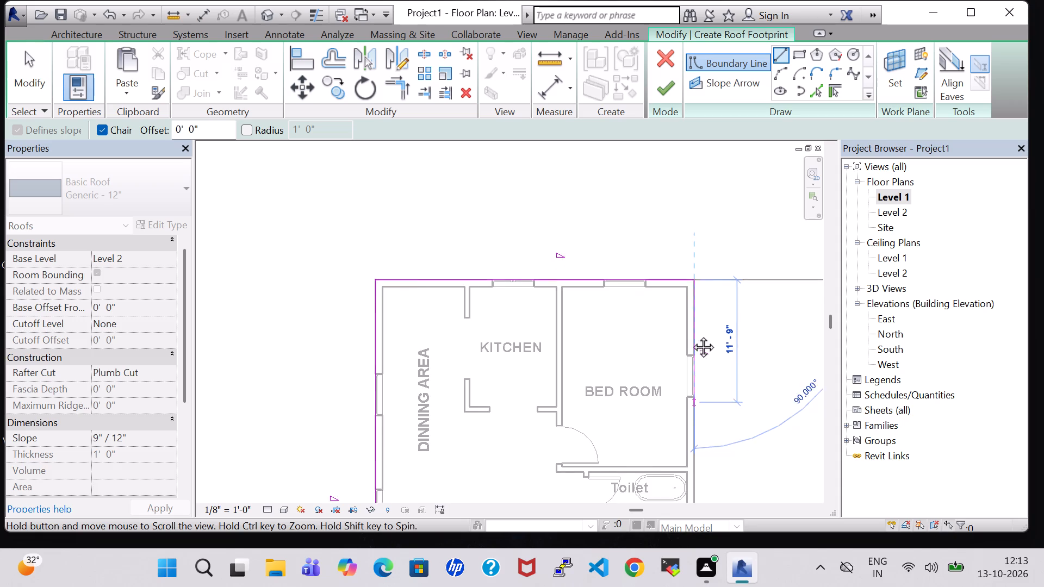
middle_drag(691, 335, 691, 320)
middle_drag(691, 304, 691, 223)
middle_drag(697, 392, 697, 180)
middle_drag(698, 159, 698, 153)
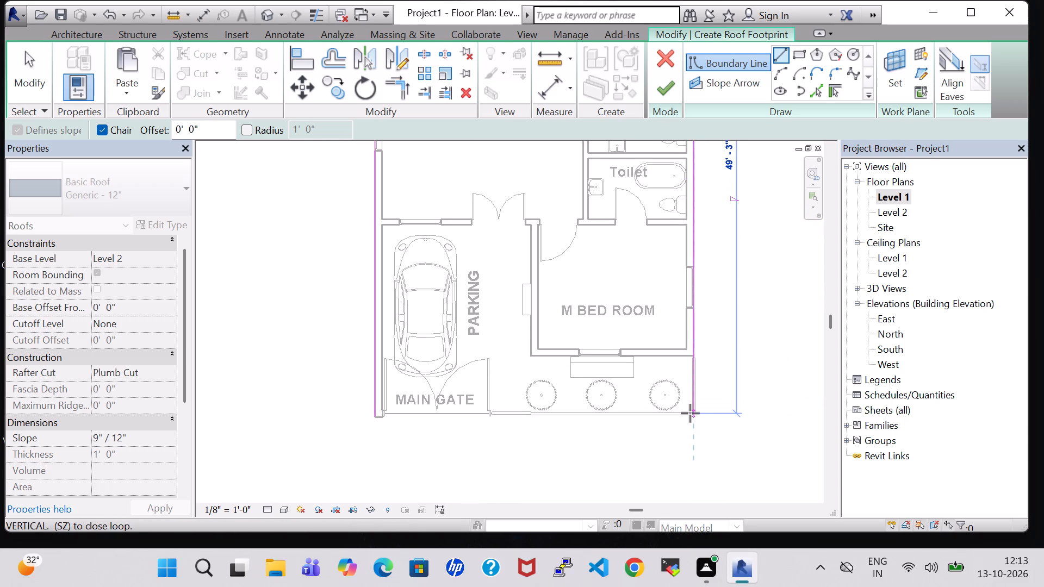
click(695, 414)
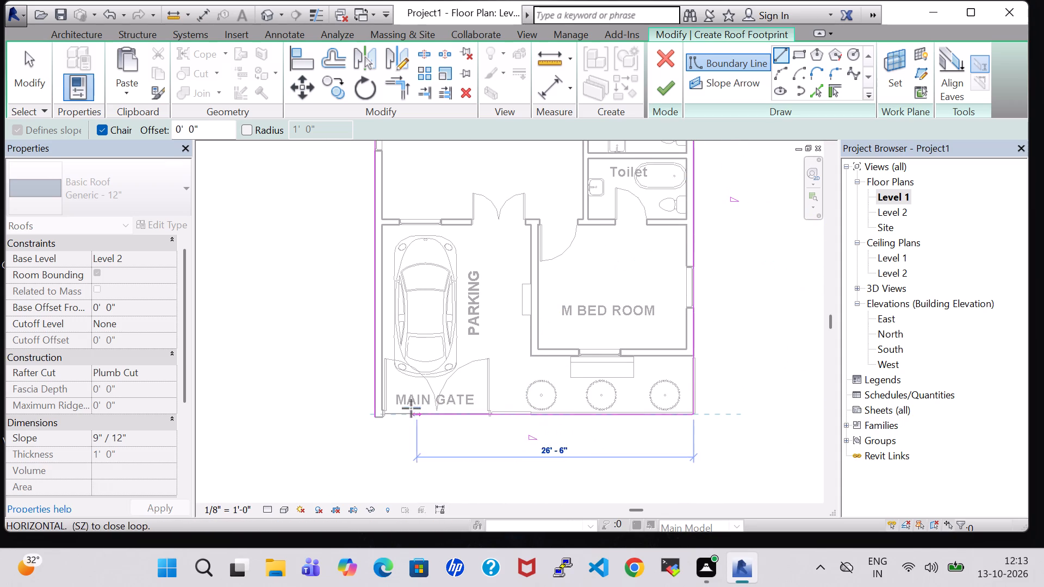
click(376, 413)
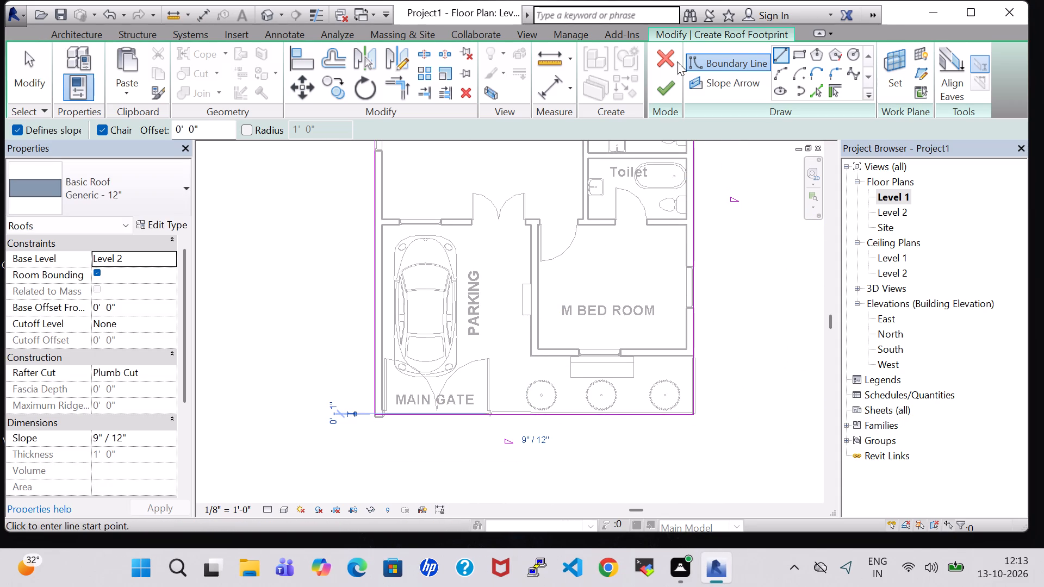
Finish the Generic - 12" roof footprint and attach the highlighted walls to the roof.
click(664, 91)
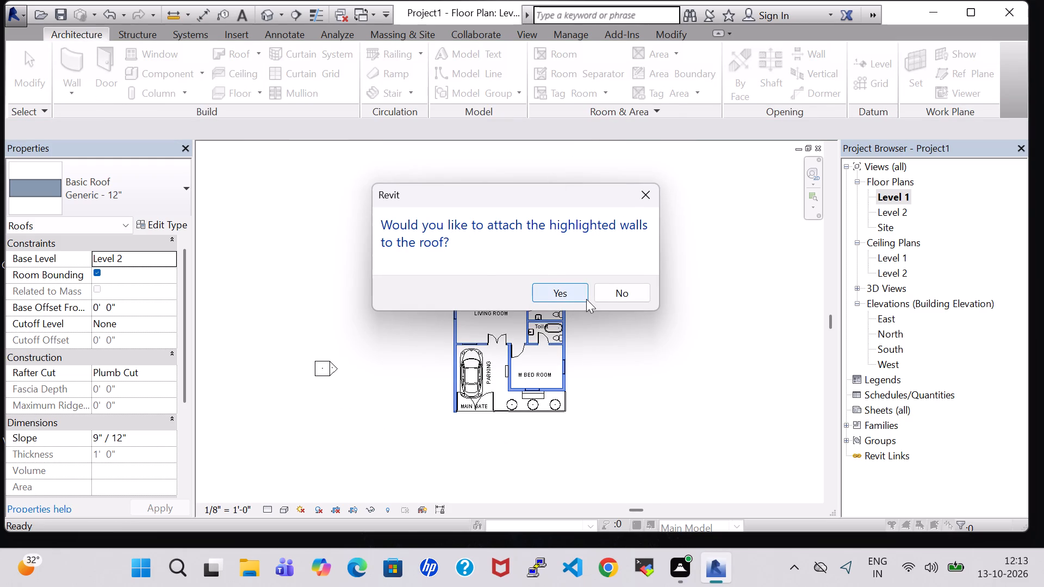
click(583, 299)
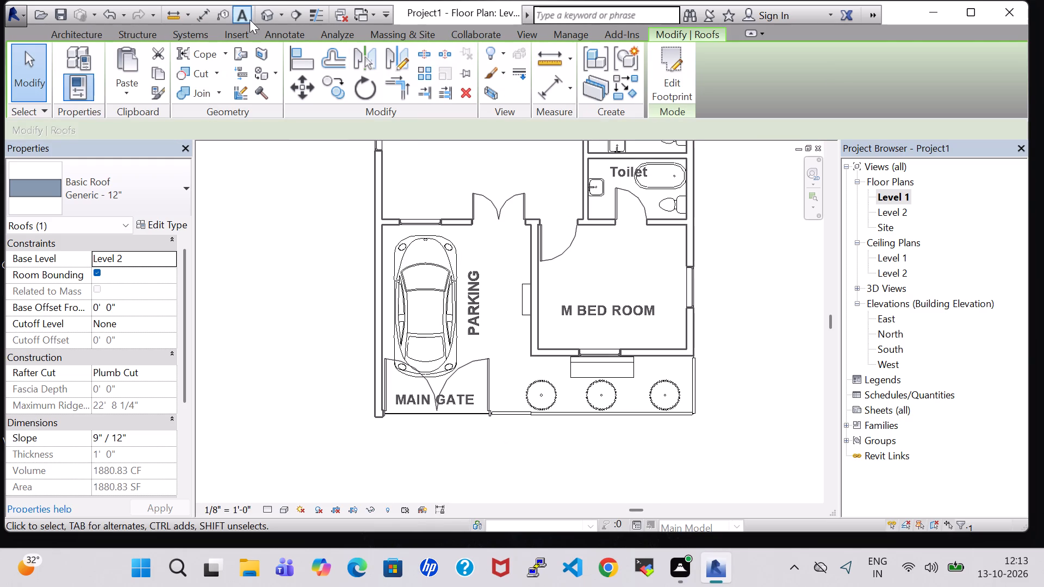
Examine the new hip roof and the front of the house from several angles in the 3D view.
click(264, 18)
scroll(632, 383, down, 1)
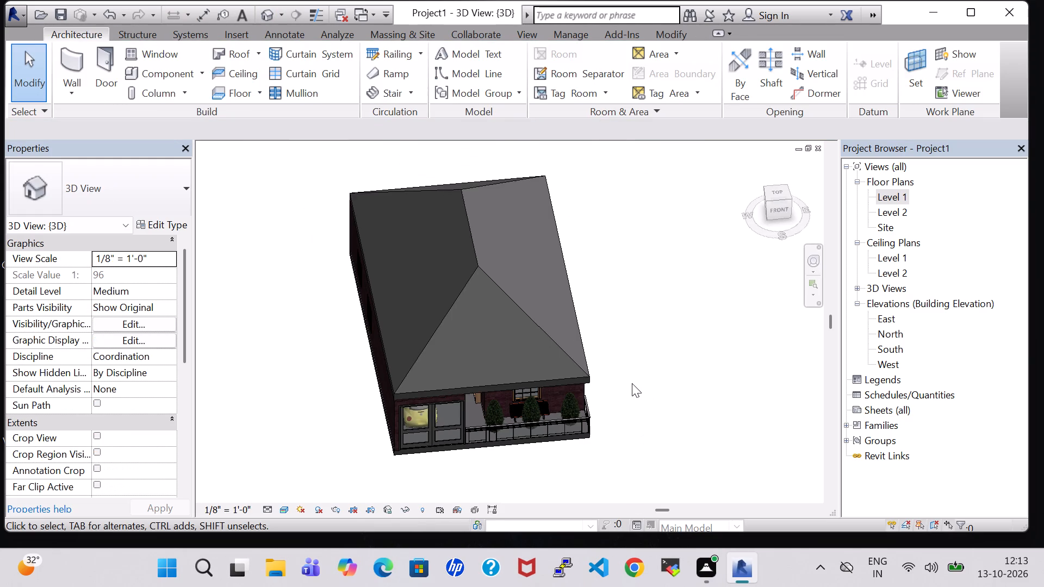
shift+middle_drag(632, 383, 622, 257)
shift+middle_click(622, 257)
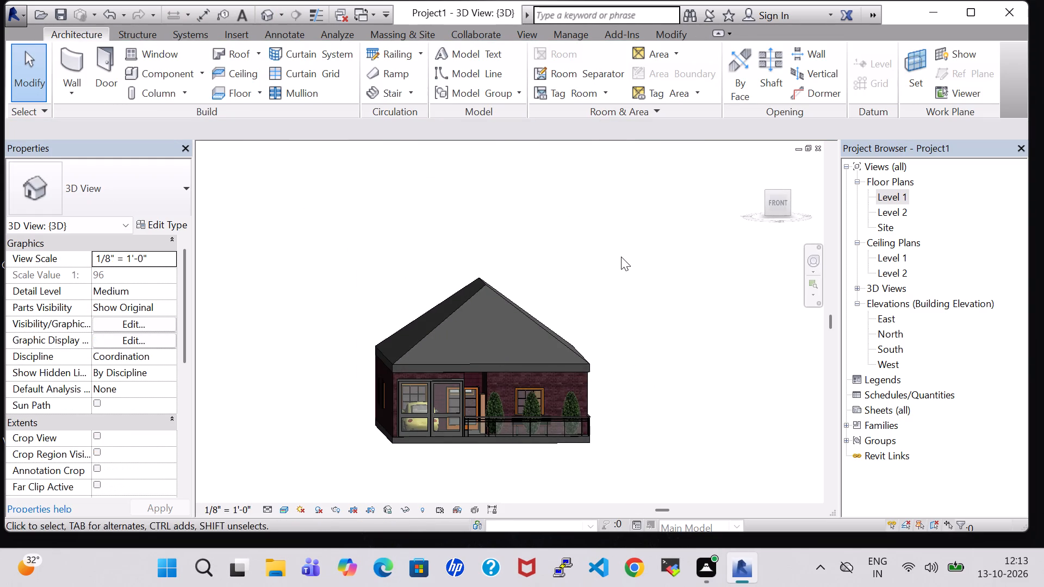
shift+middle_drag(621, 257, 605, 329)
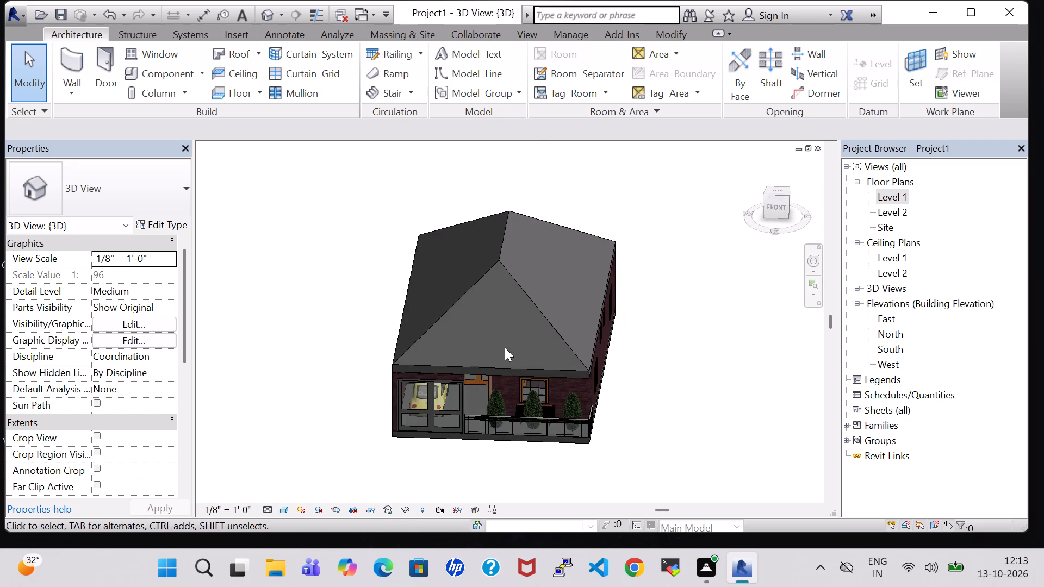
scroll(505, 347, up, 5)
shift+middle_drag(739, 412, 744, 363)
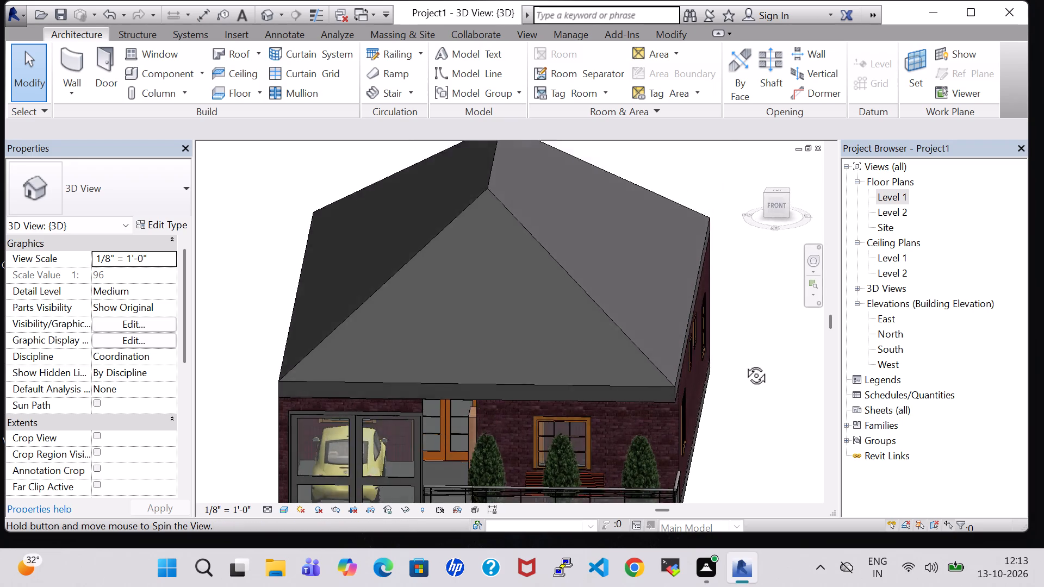
Examine the hip roof, the front gate, railing and the side wall from several angles in the 3D view.
shift+middle_drag(744, 363, 739, 308)
shift+middle_drag(720, 397, 693, 445)
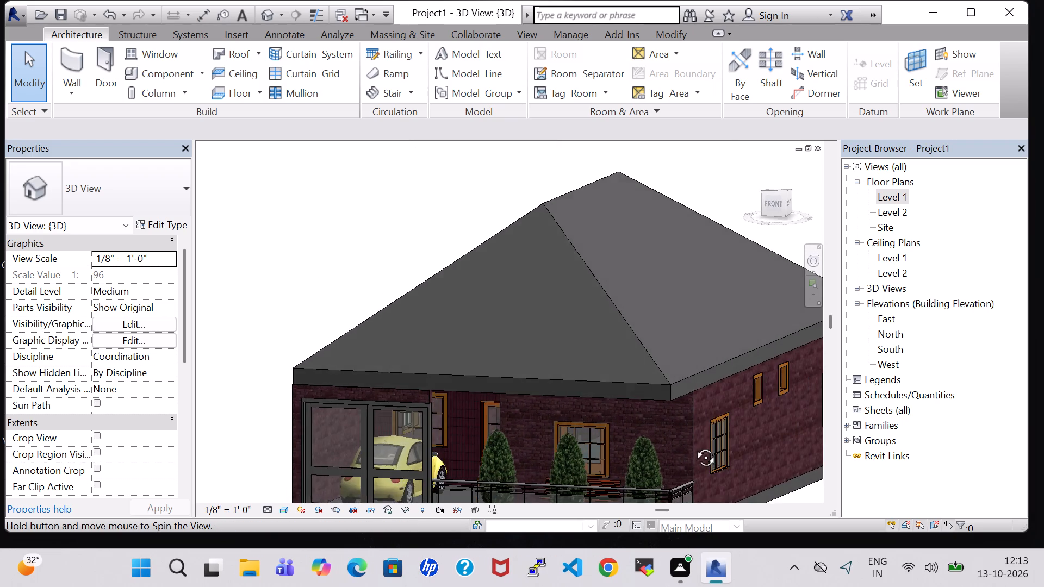
shift+middle_drag(693, 445, 632, 458)
shift+middle_drag(667, 457, 762, 433)
shift+middle_drag(693, 461, 693, 422)
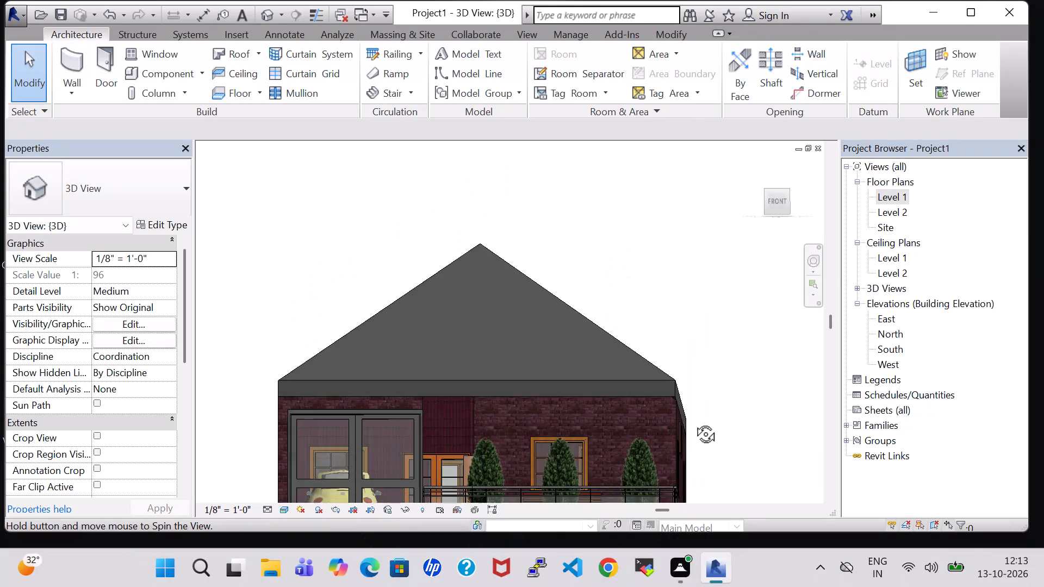
shift+middle_drag(693, 422, 693, 420)
middle_drag(707, 441, 689, 366)
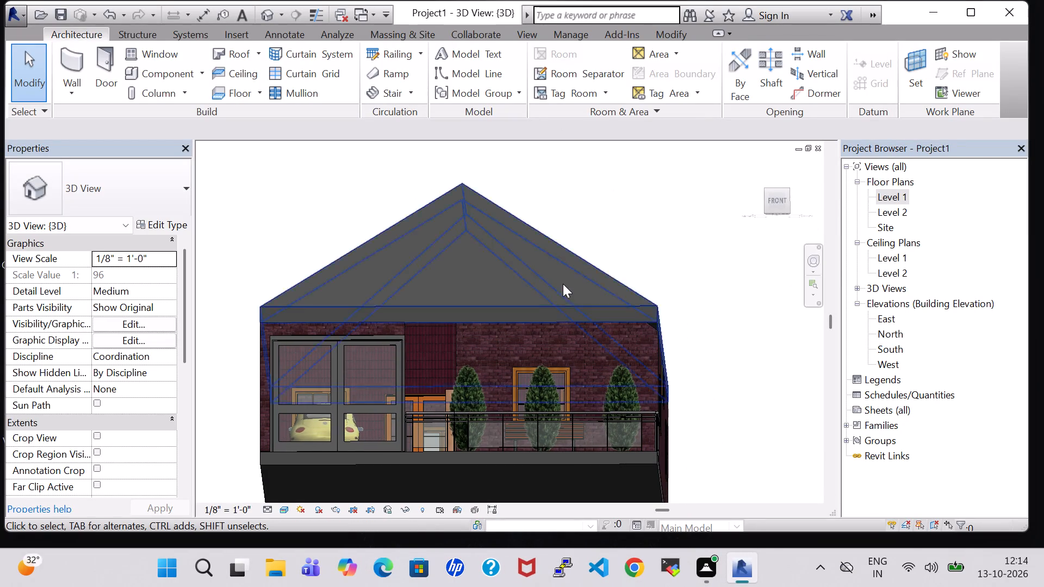
shift+middle_drag(696, 308, 691, 363)
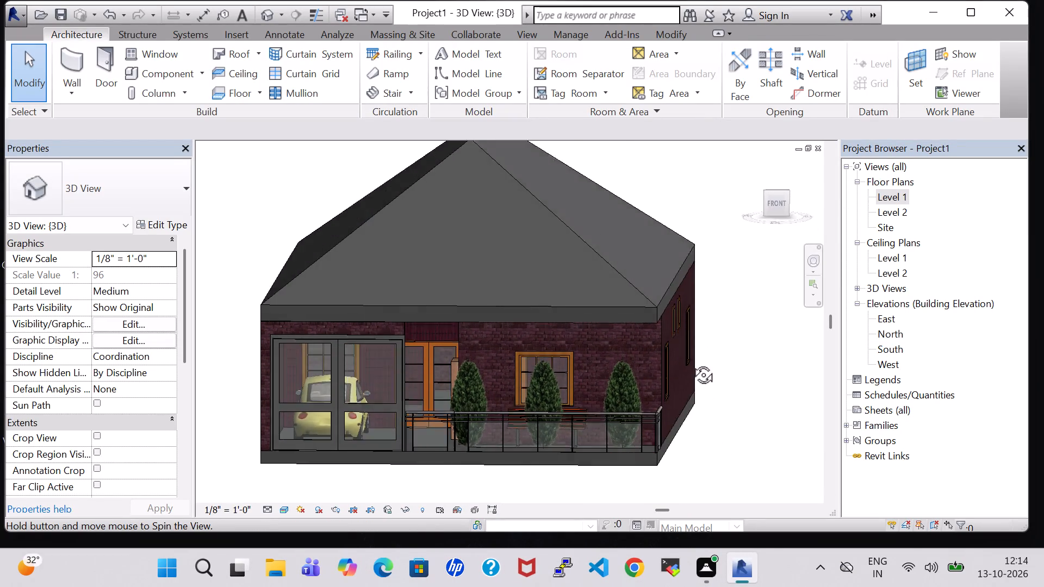
shift+middle_drag(691, 363, 690, 389)
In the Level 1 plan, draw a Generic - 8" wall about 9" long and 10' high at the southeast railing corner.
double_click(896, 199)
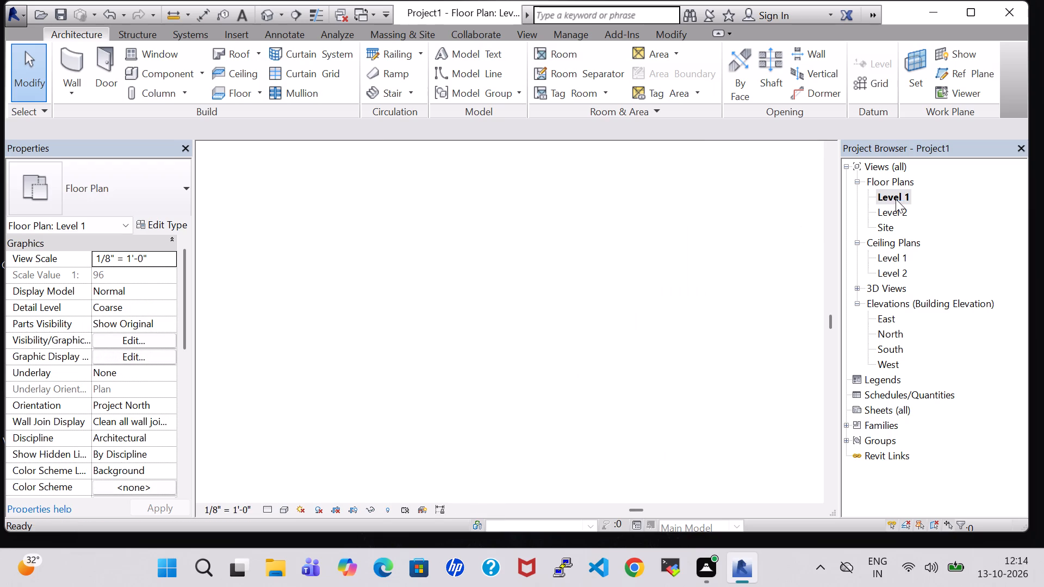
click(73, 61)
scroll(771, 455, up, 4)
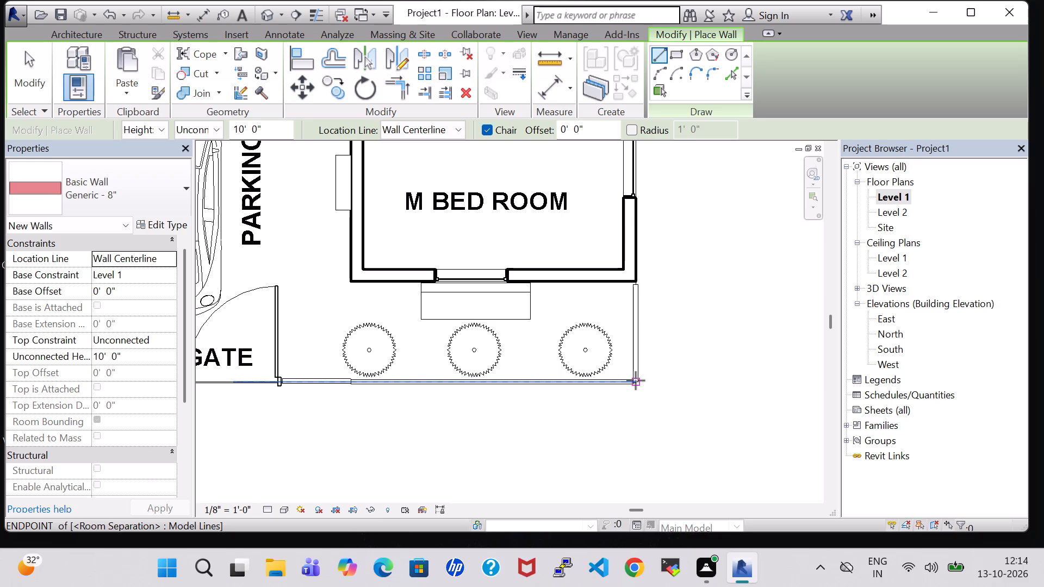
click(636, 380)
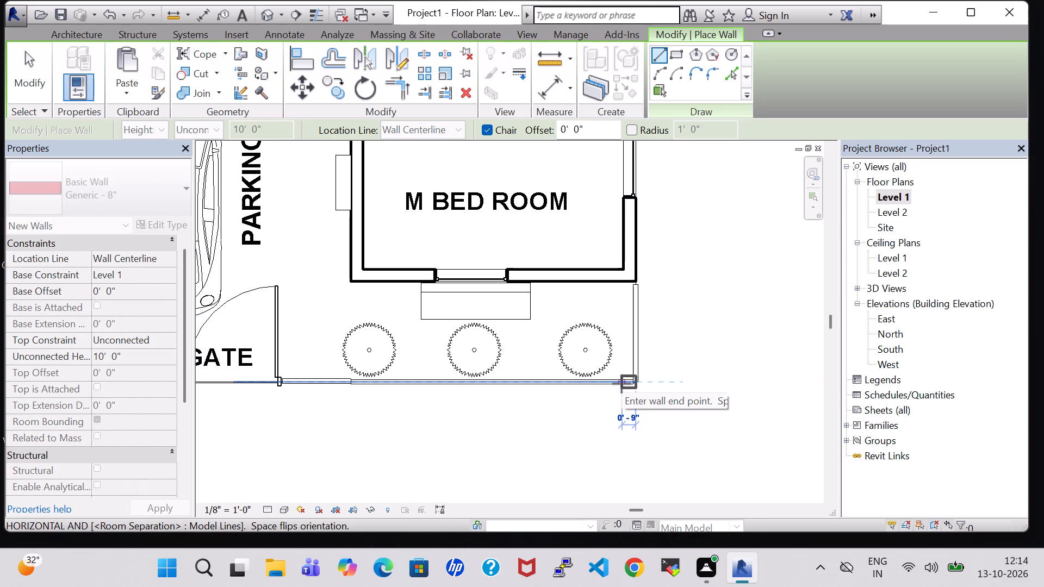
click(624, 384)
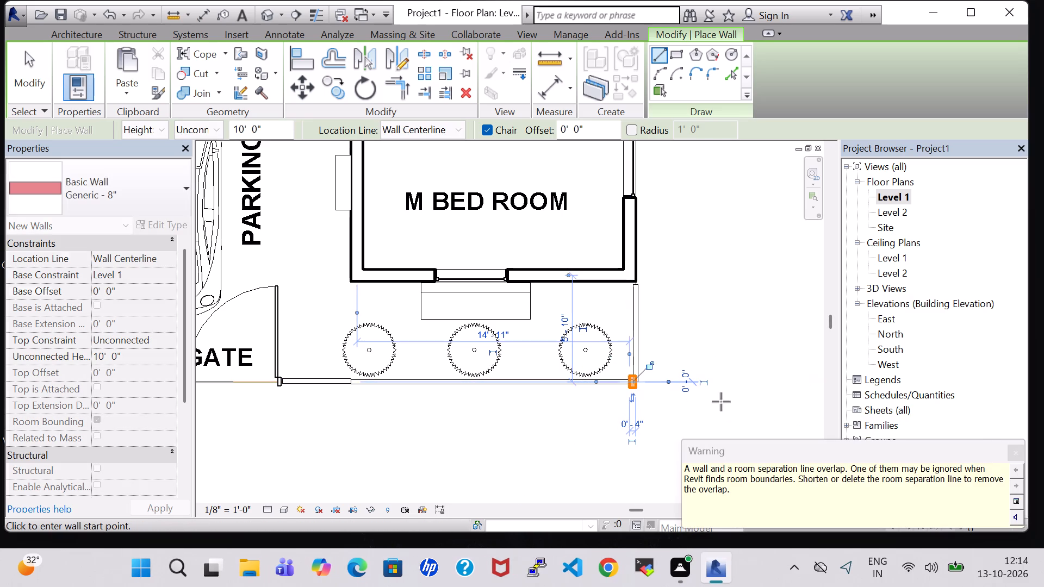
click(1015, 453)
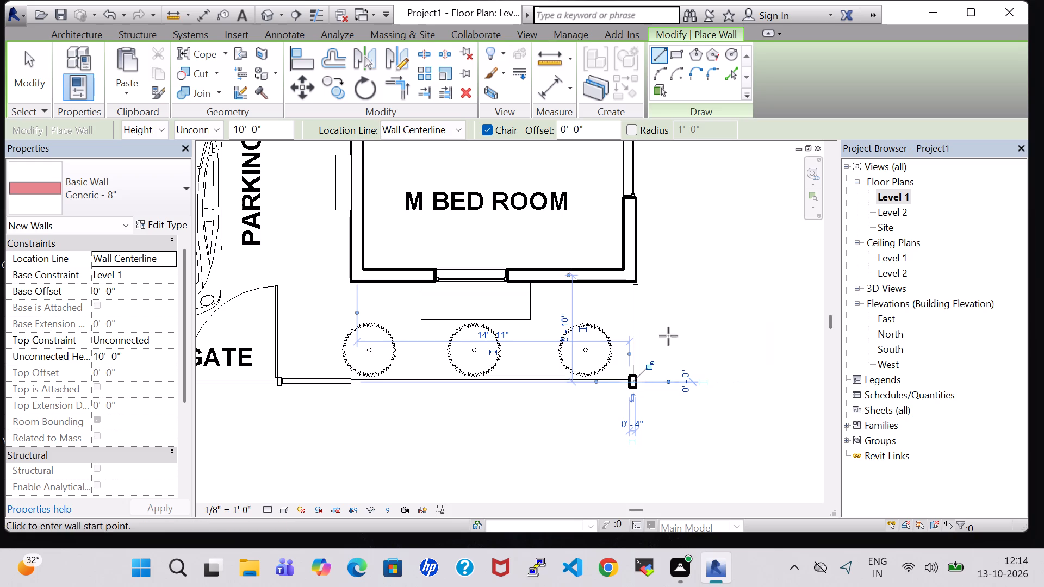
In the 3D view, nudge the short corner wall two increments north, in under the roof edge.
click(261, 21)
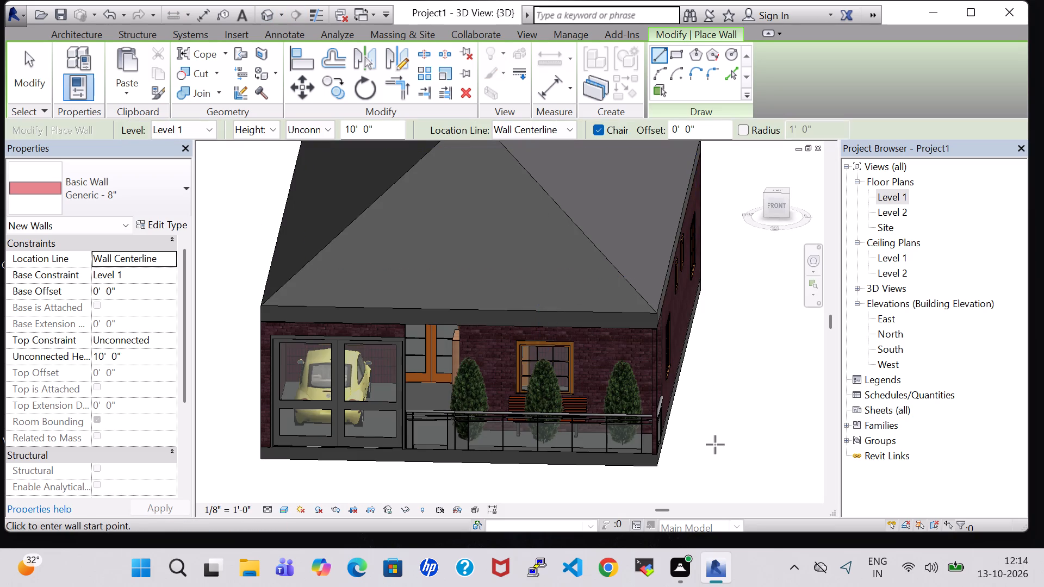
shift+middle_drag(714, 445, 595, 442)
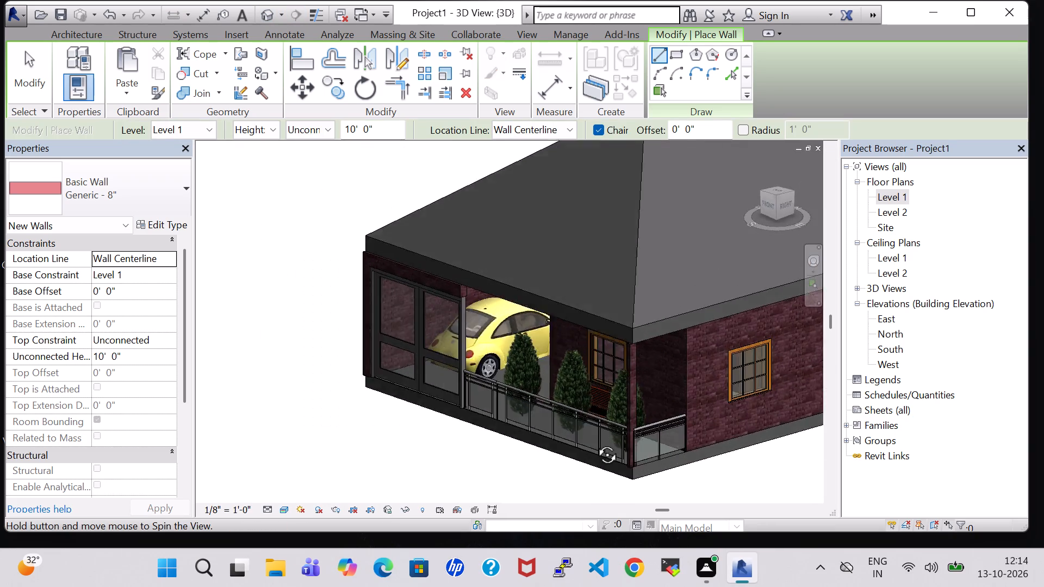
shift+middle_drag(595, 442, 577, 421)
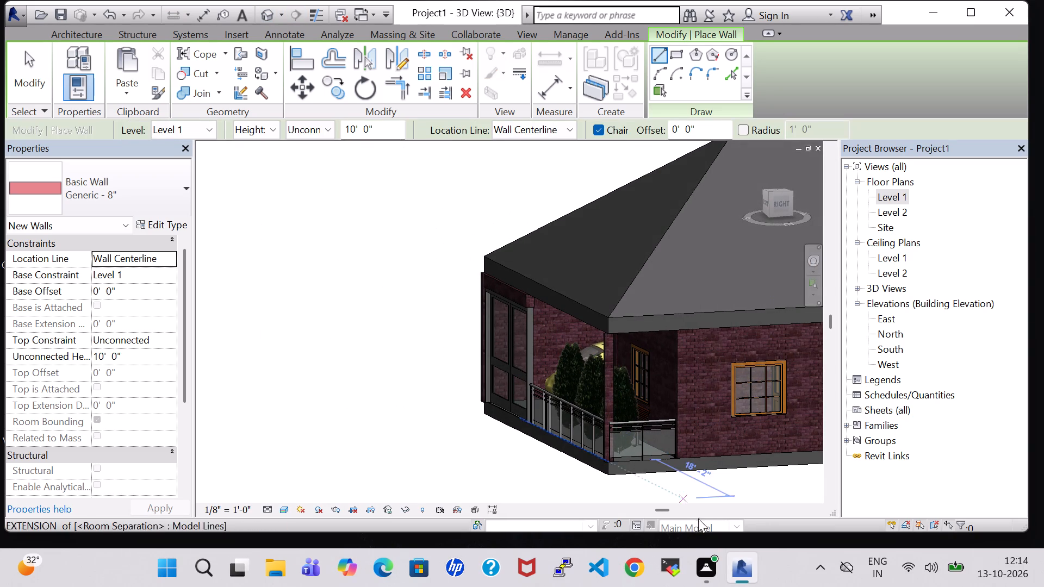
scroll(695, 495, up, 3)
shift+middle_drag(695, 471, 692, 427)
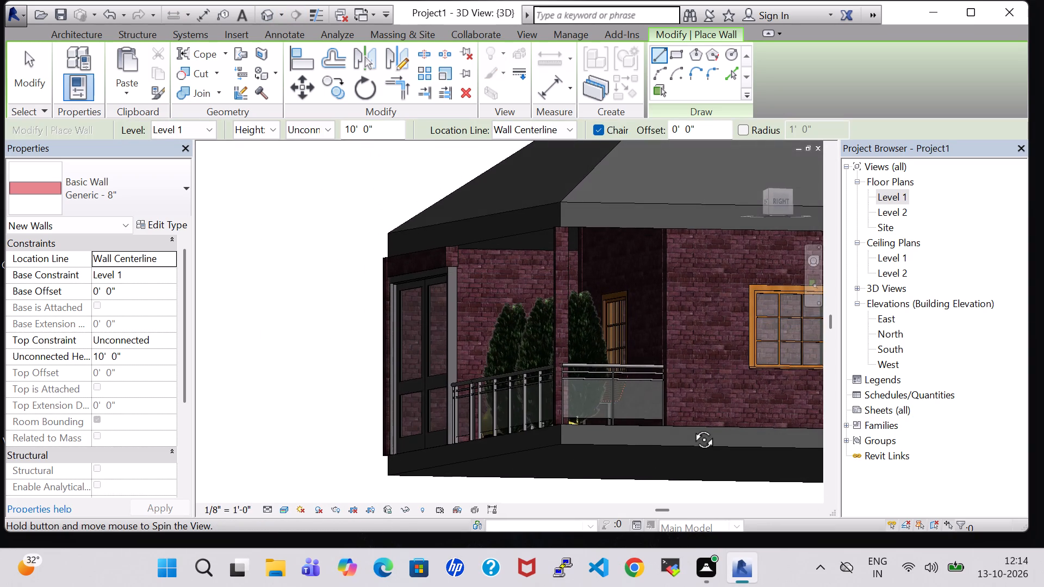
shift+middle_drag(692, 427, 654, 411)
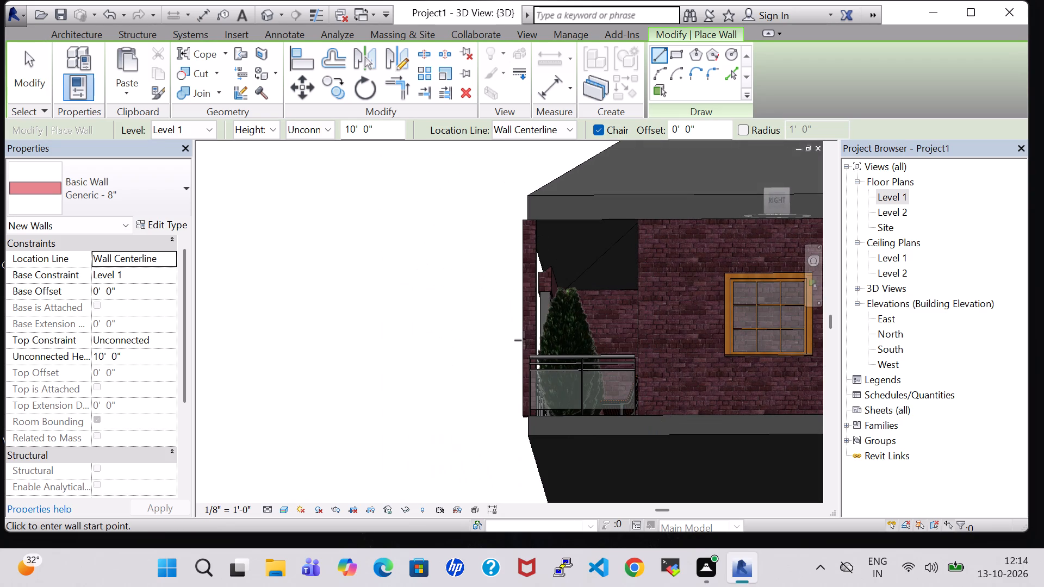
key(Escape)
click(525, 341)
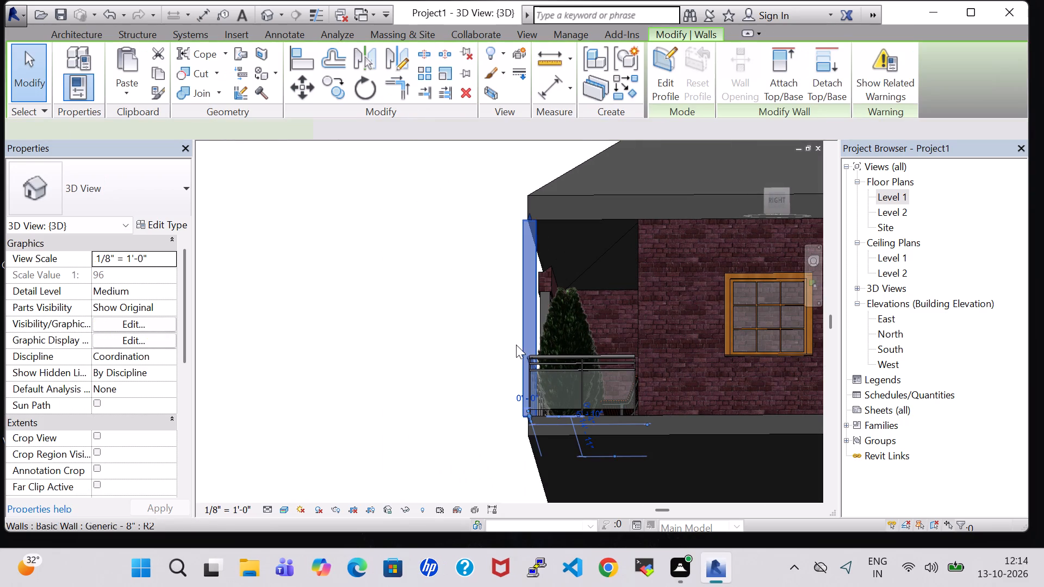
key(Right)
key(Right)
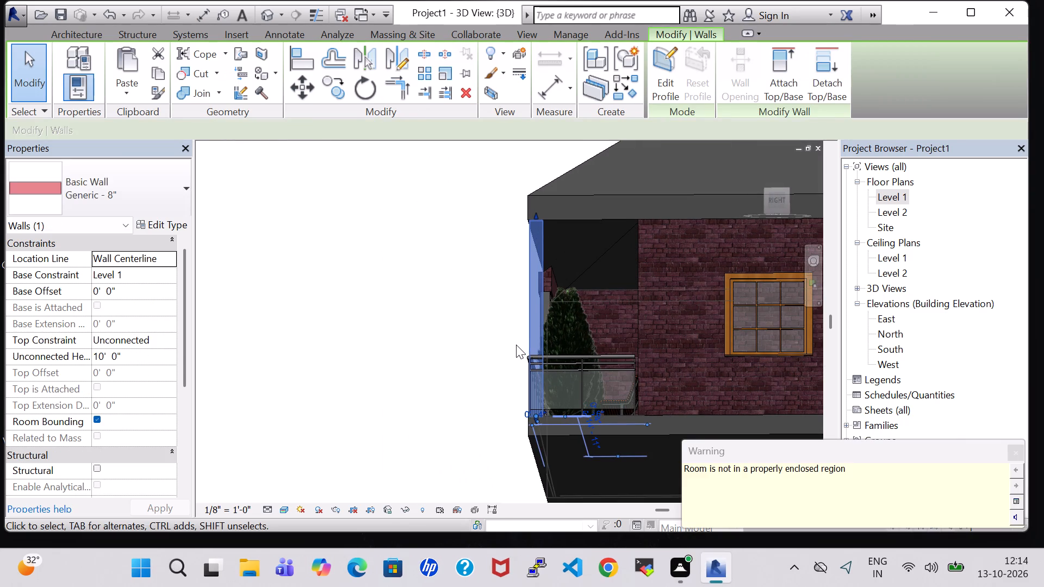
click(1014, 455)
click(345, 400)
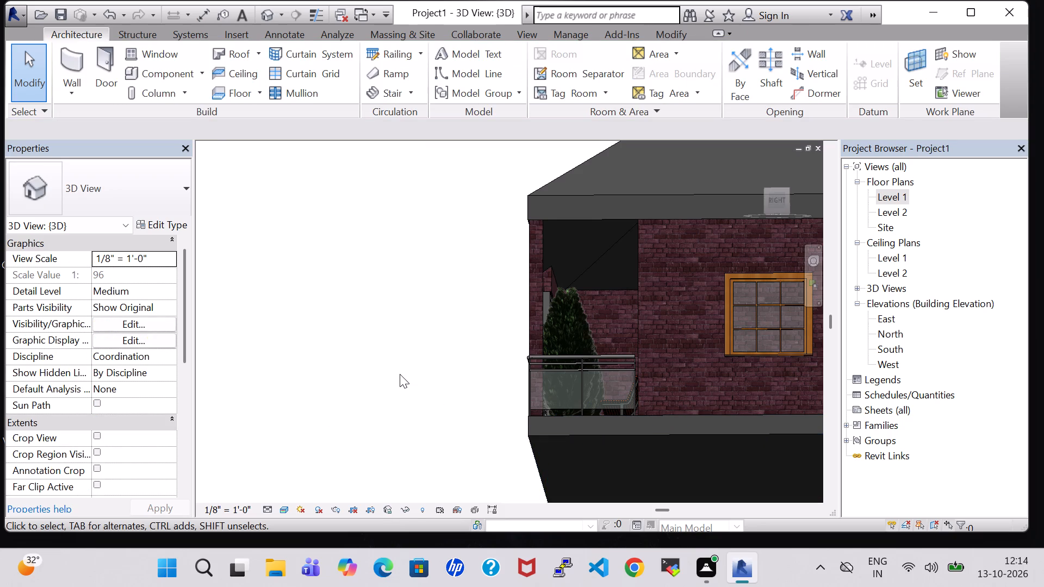
In the Level 1 plan, delete the east glass-panel railing and the long front railing beside the trees.
shift+middle_drag(400, 374, 595, 502)
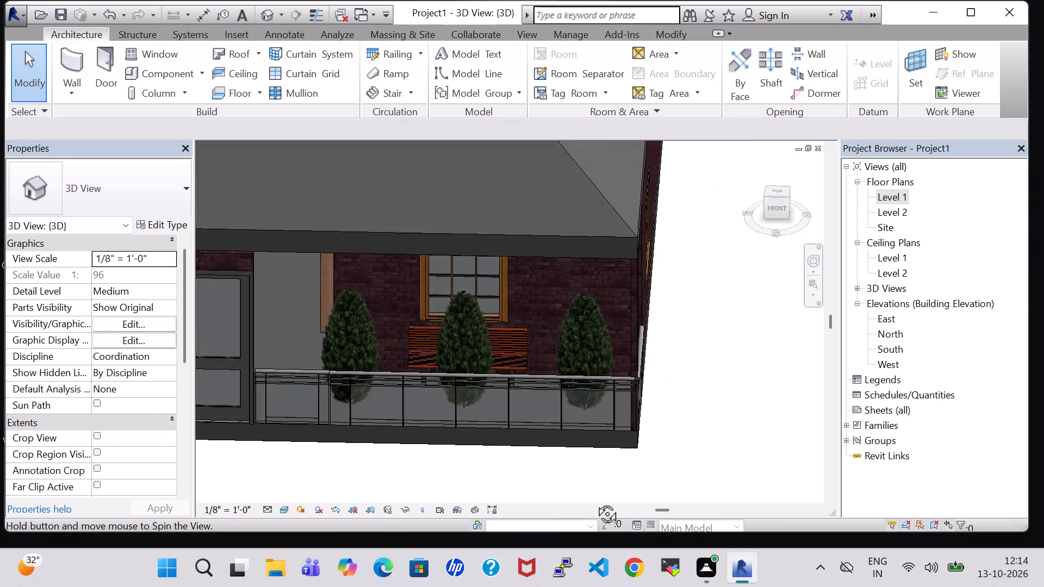
shift+middle_drag(595, 502, 617, 483)
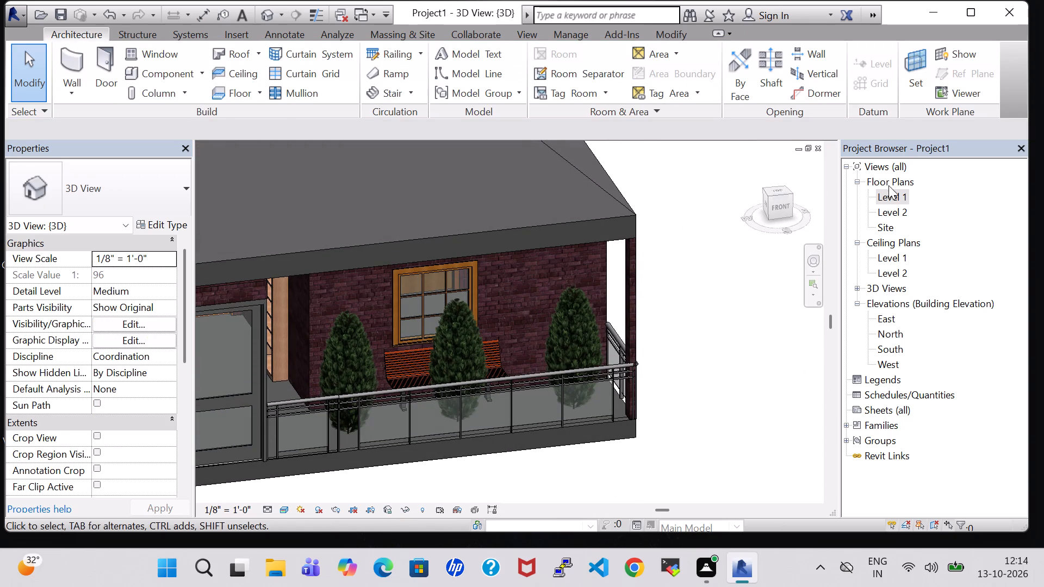
double_click(896, 192)
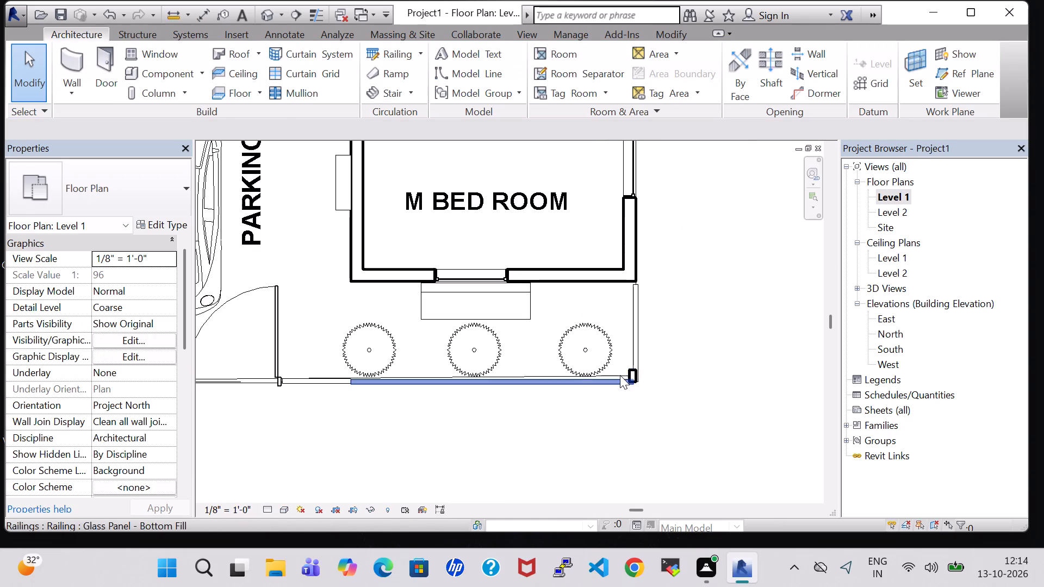
click(633, 326)
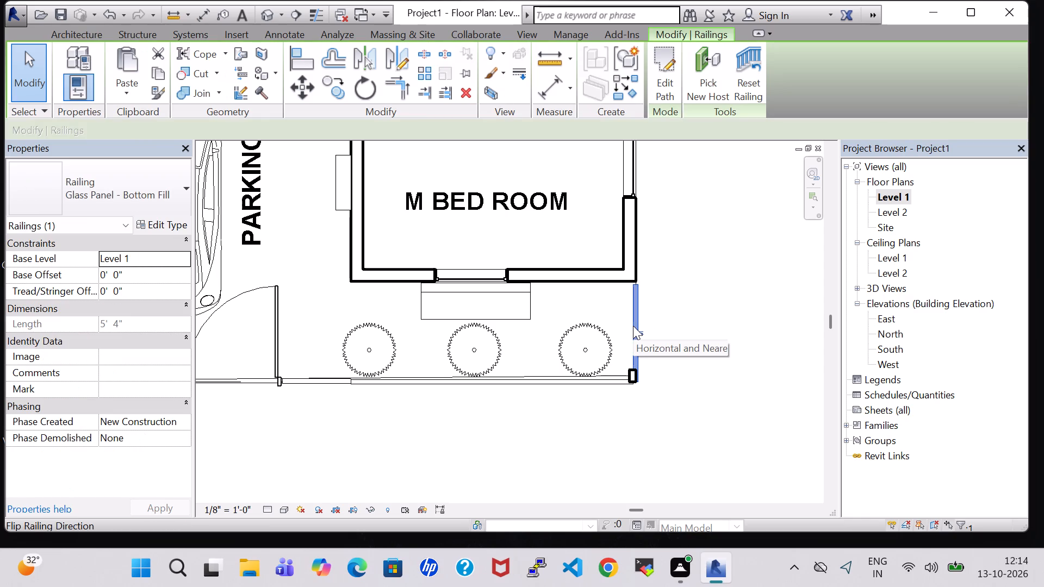
key(Delete)
click(637, 333)
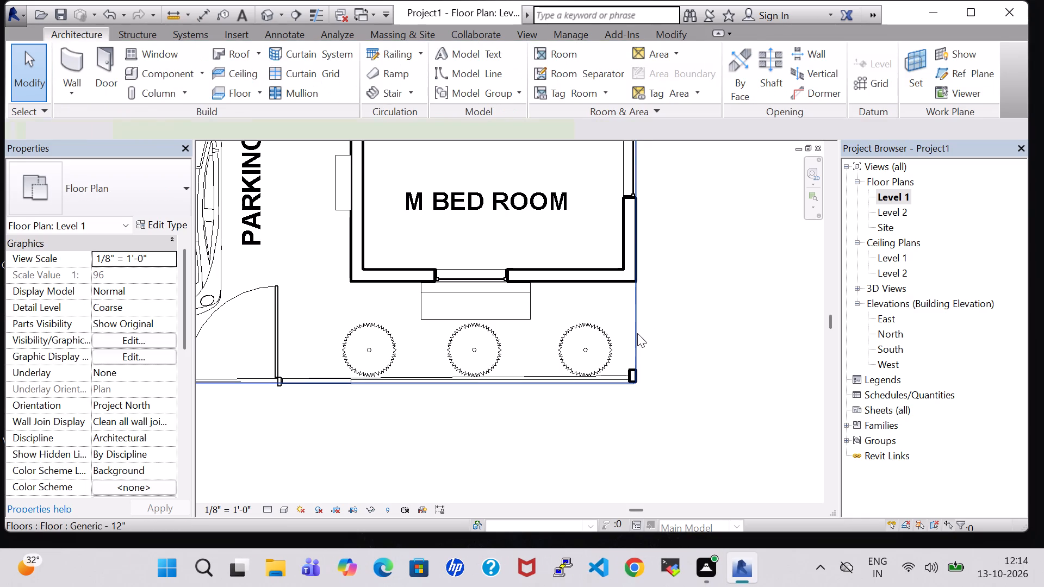
click(689, 355)
click(619, 384)
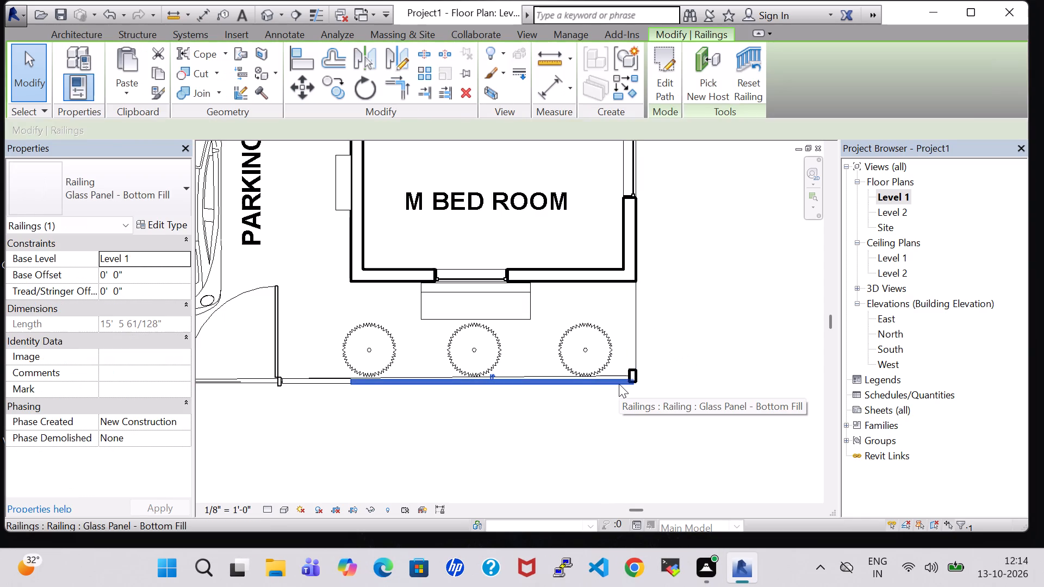
key(Delete)
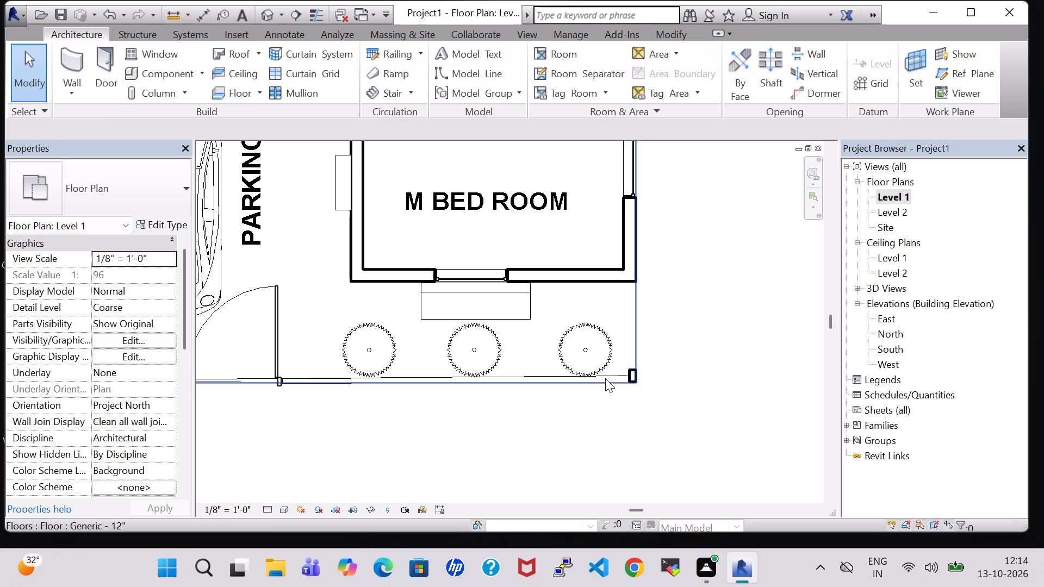
Delete the room separation line running along the south front edge.
click(613, 377)
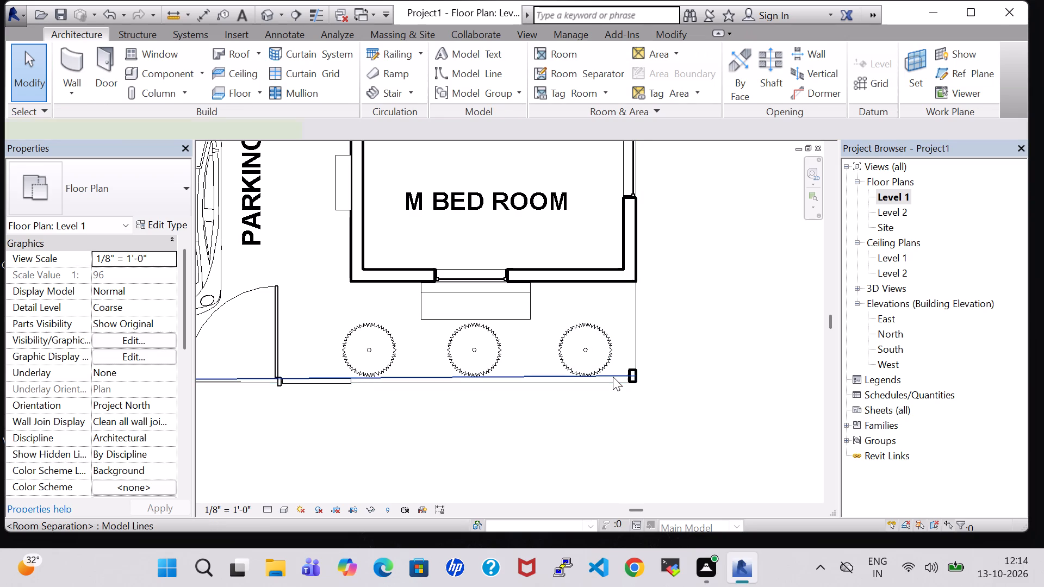
key(Delete)
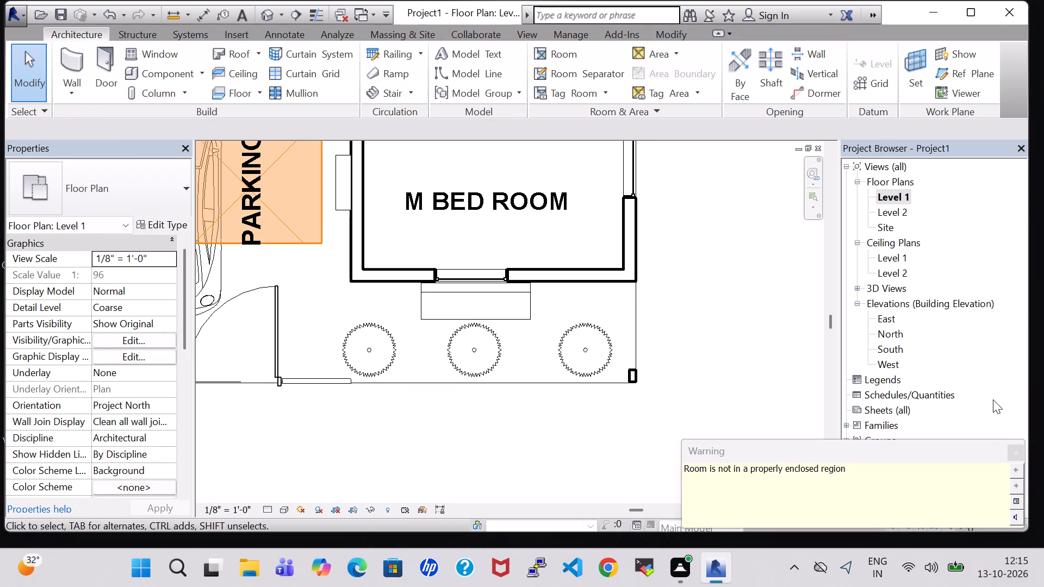
click(1018, 449)
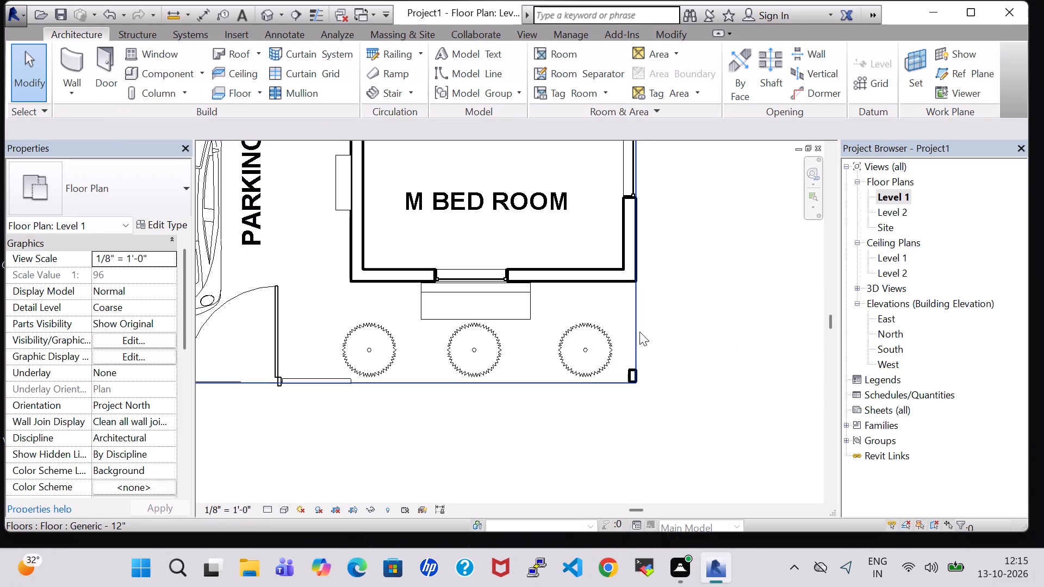
Delete the remaining short glass-panel railing beside the main gate.
click(632, 334)
click(705, 426)
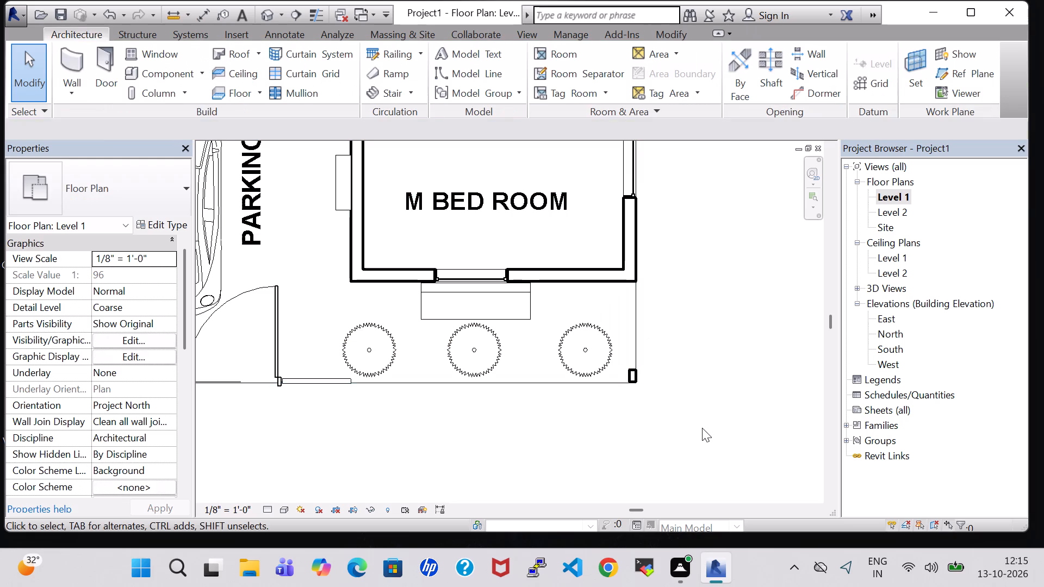
click(545, 384)
click(579, 442)
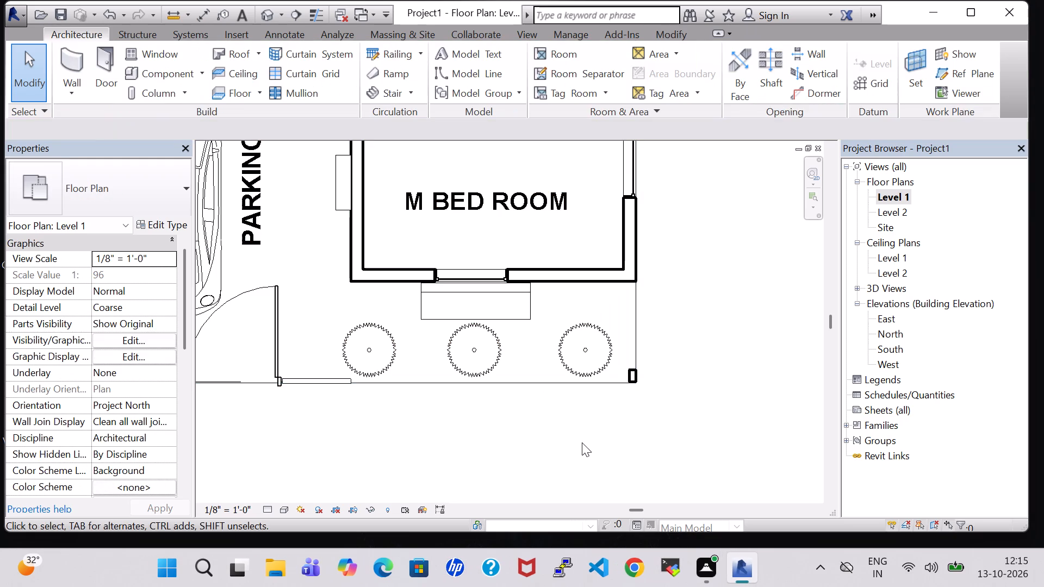
click(339, 383)
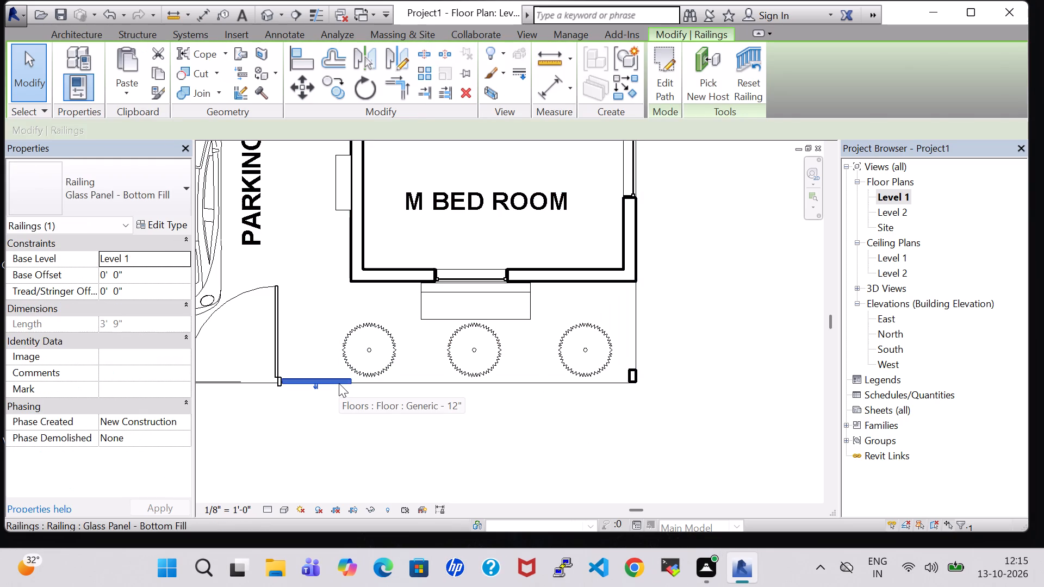
key(Delete)
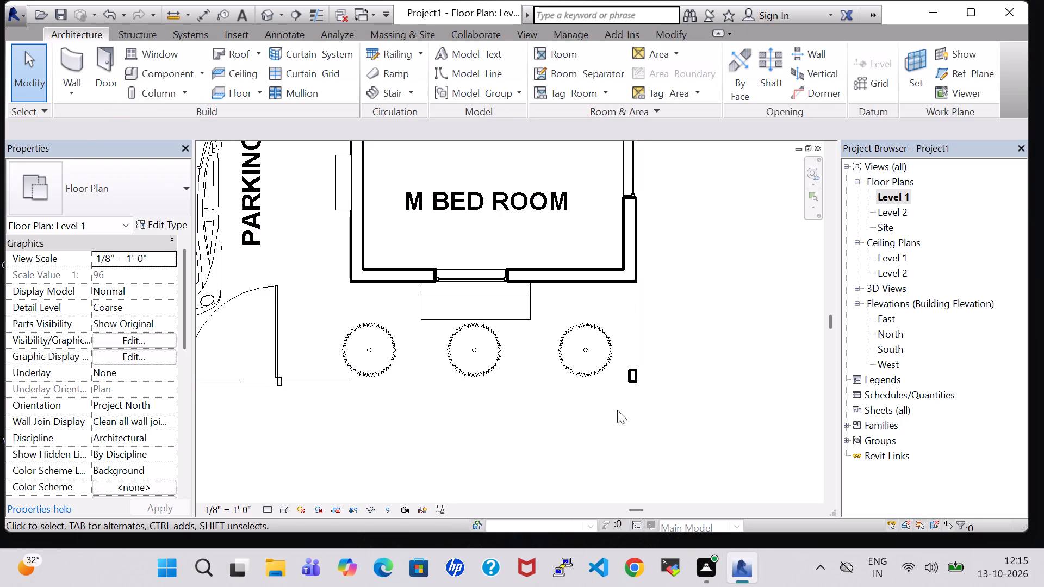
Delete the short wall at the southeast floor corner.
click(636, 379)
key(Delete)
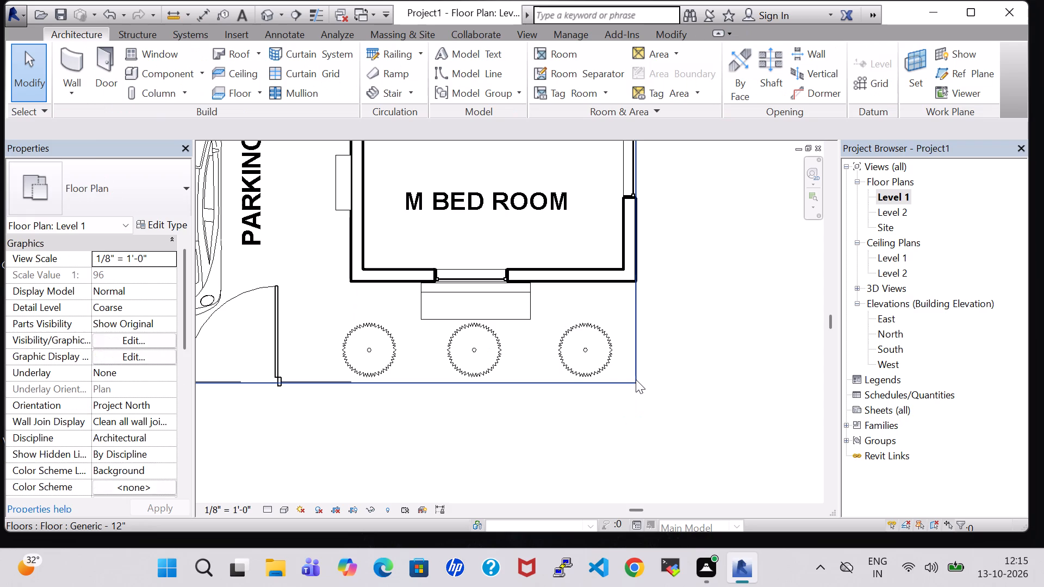
Draw Generic - 8" walls from the bedroom's southeast corner, about 5'-7" south along the floor edge and 19'-4" west to the main gate.
click(69, 63)
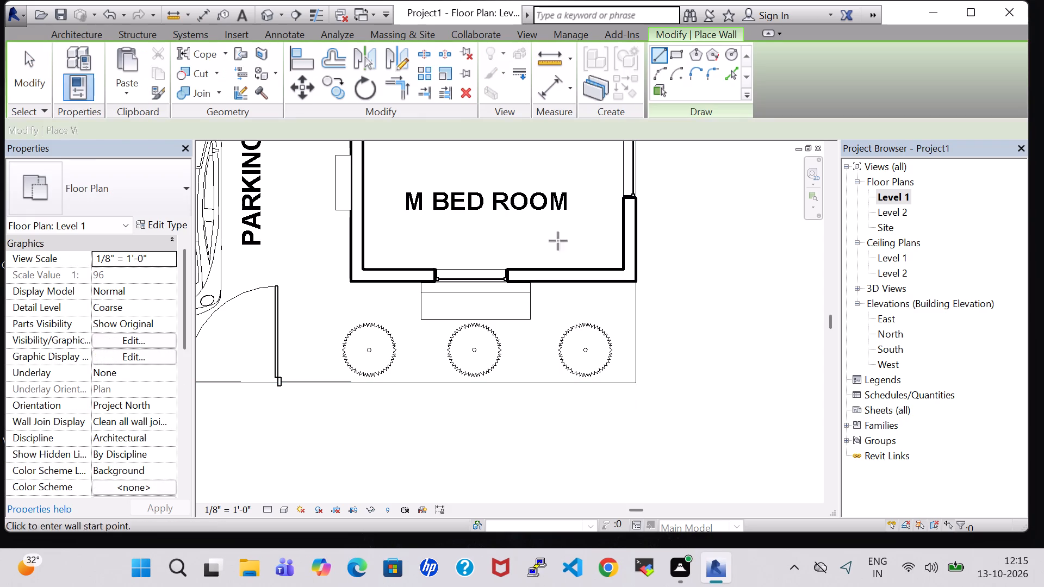
click(632, 285)
click(635, 384)
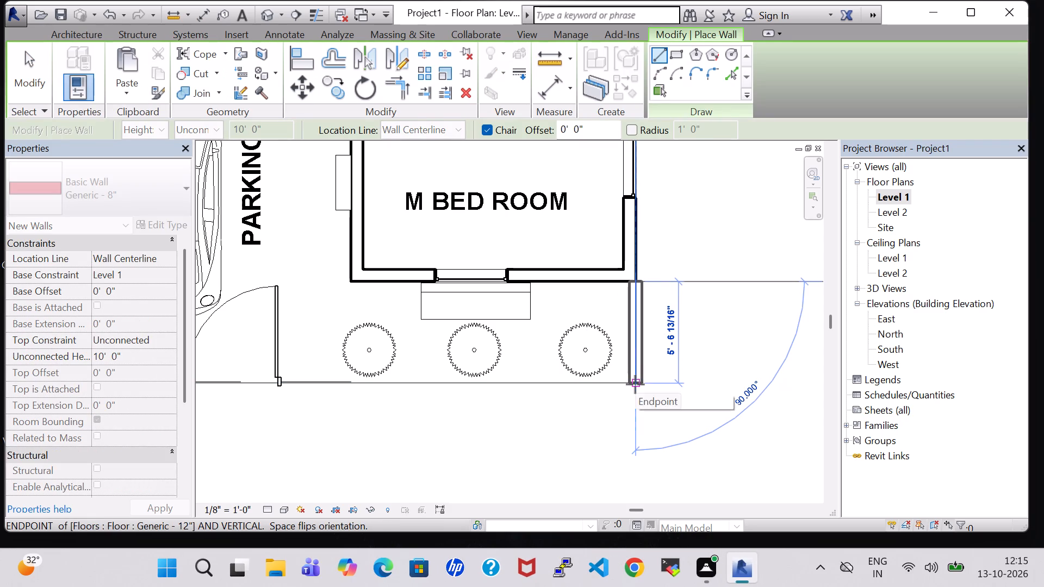
scroll(378, 396, down, 1)
middle_drag(453, 398, 539, 396)
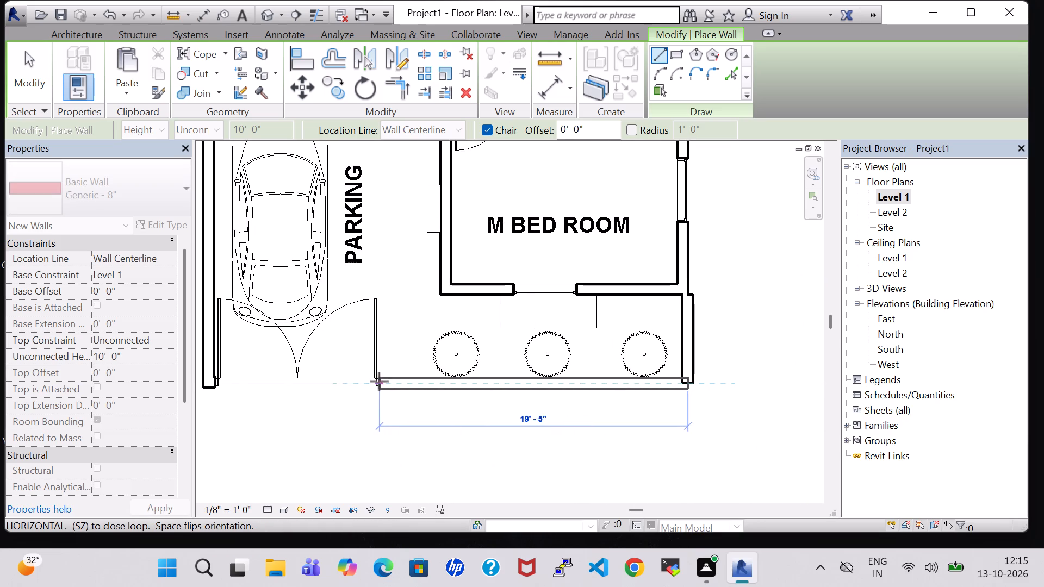
scroll(379, 382, up, 3)
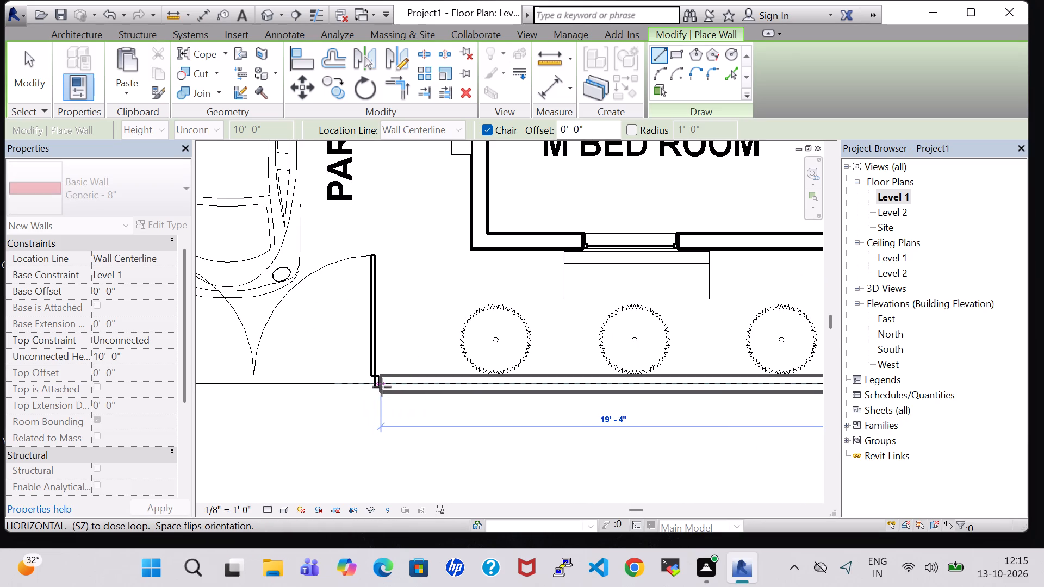
click(382, 387)
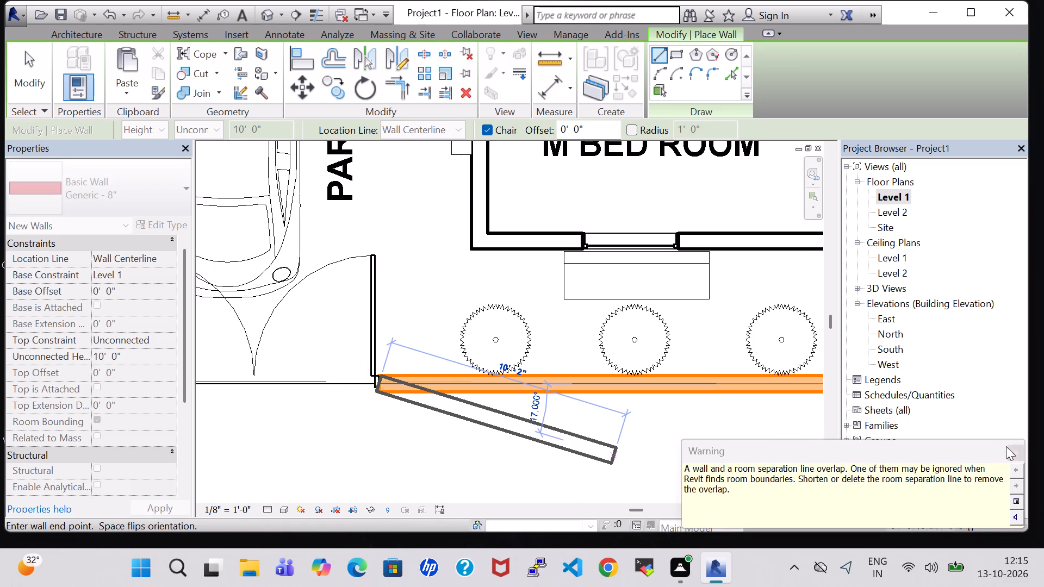
click(1022, 453)
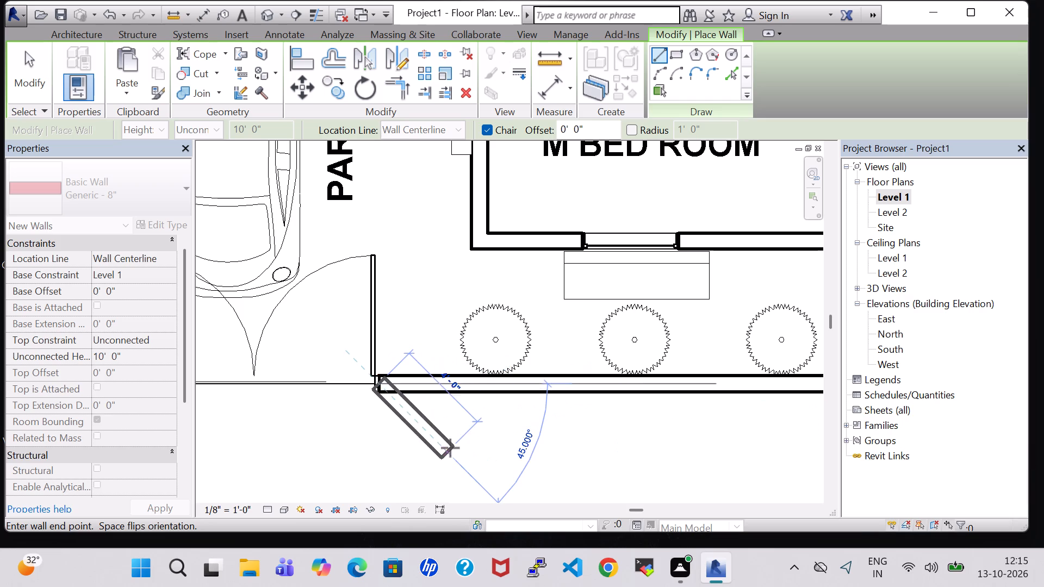
key(Escape)
key(Escape)
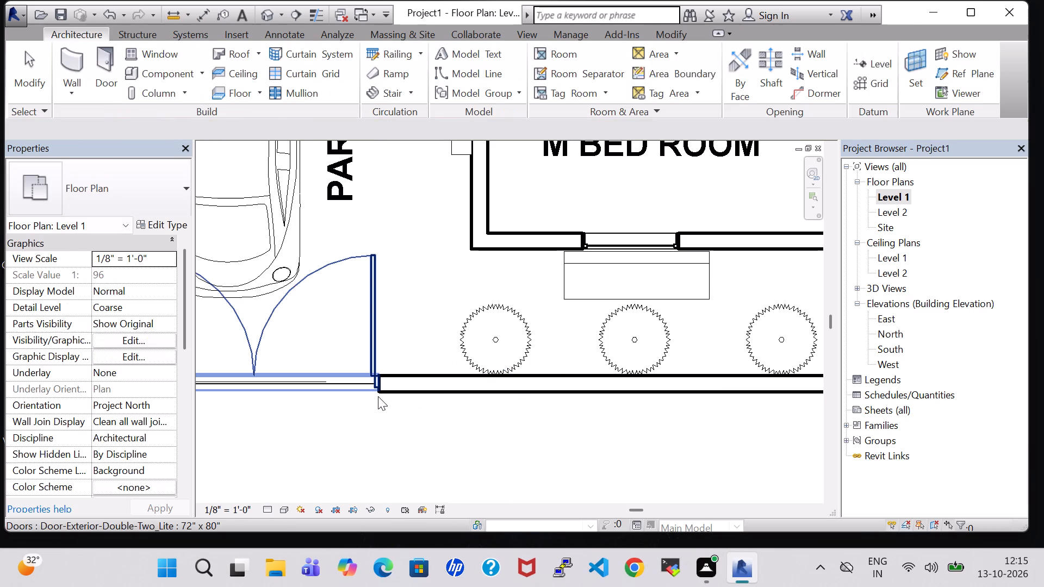
Nudge the new front wall four increments east, away from the main gate.
click(375, 388)
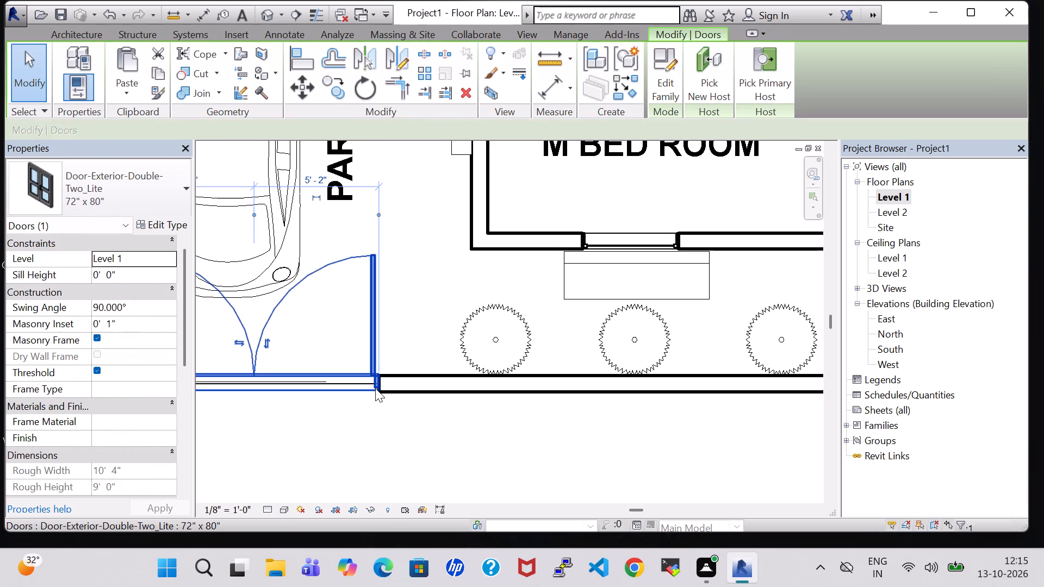
click(374, 424)
click(396, 394)
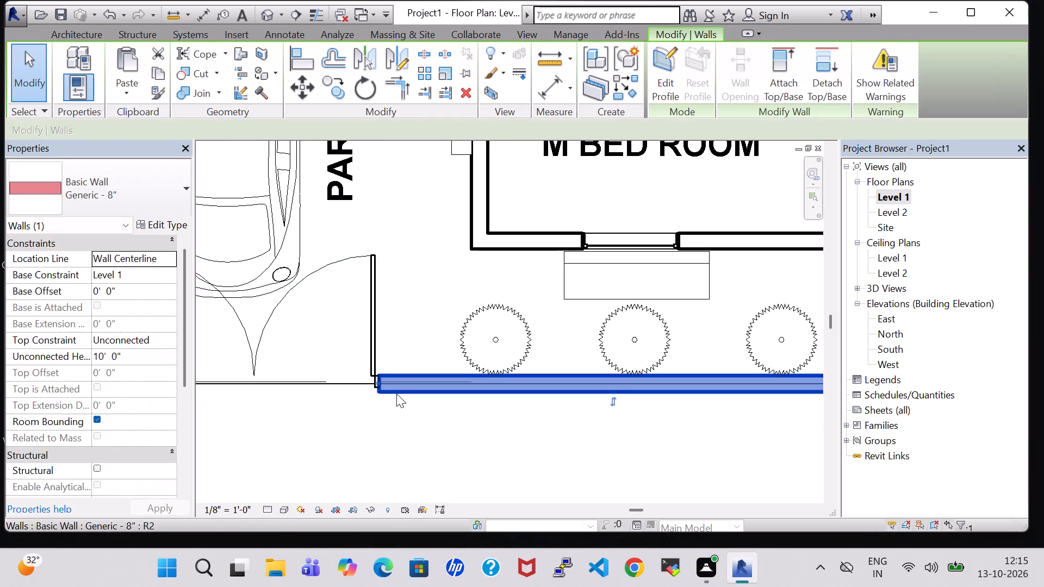
key(Right)
key(Right)
key(Right)
key(Right)
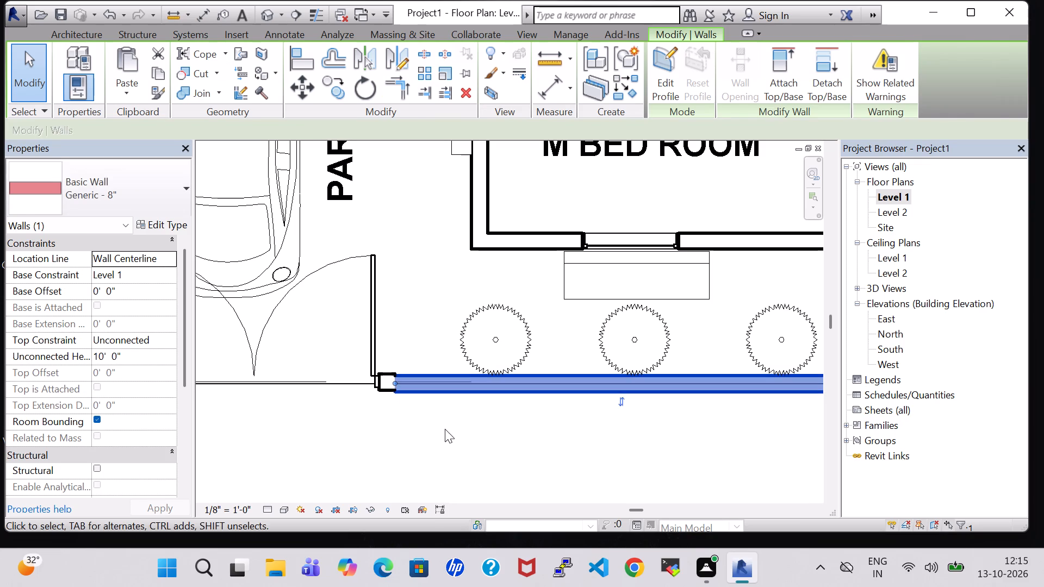
click(445, 429)
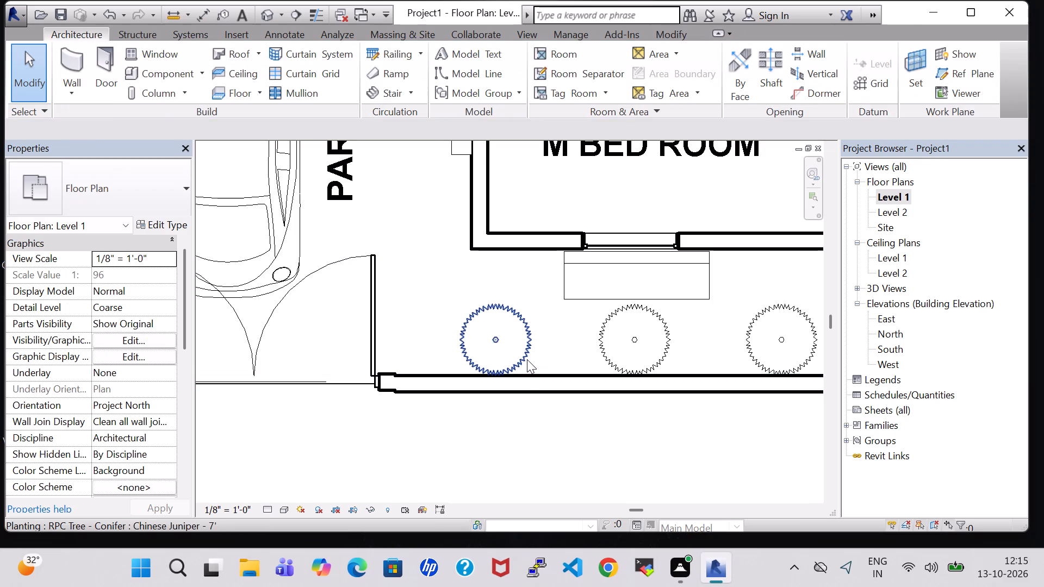
Nudge the front wall six increments south, keeping its attached walls as they are.
key(Down)
key(Down)
key(Down)
click(550, 388)
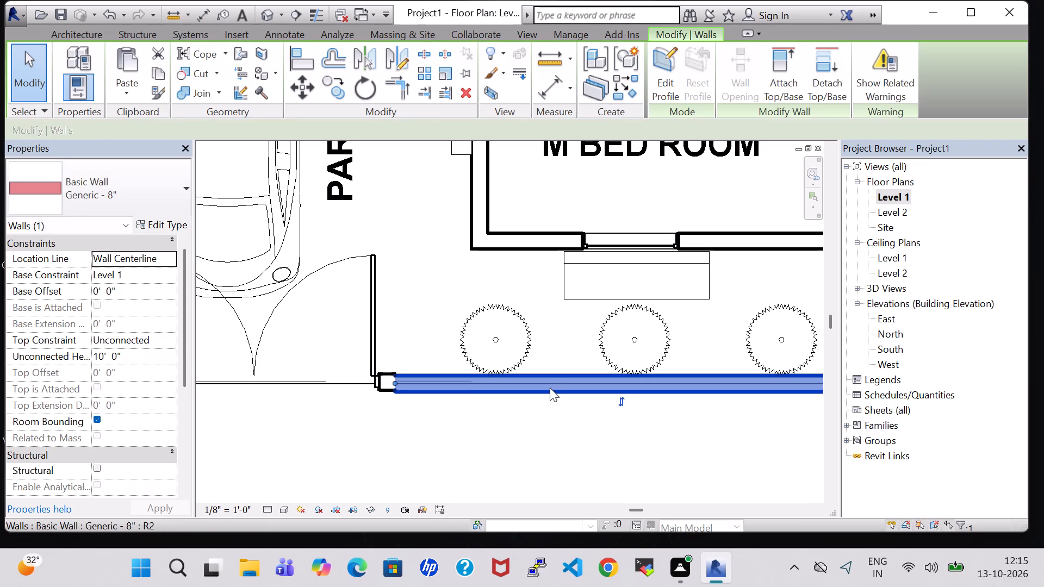
key(Down)
key(Down)
key(Down)
key(Down)
key(Down)
key(Down)
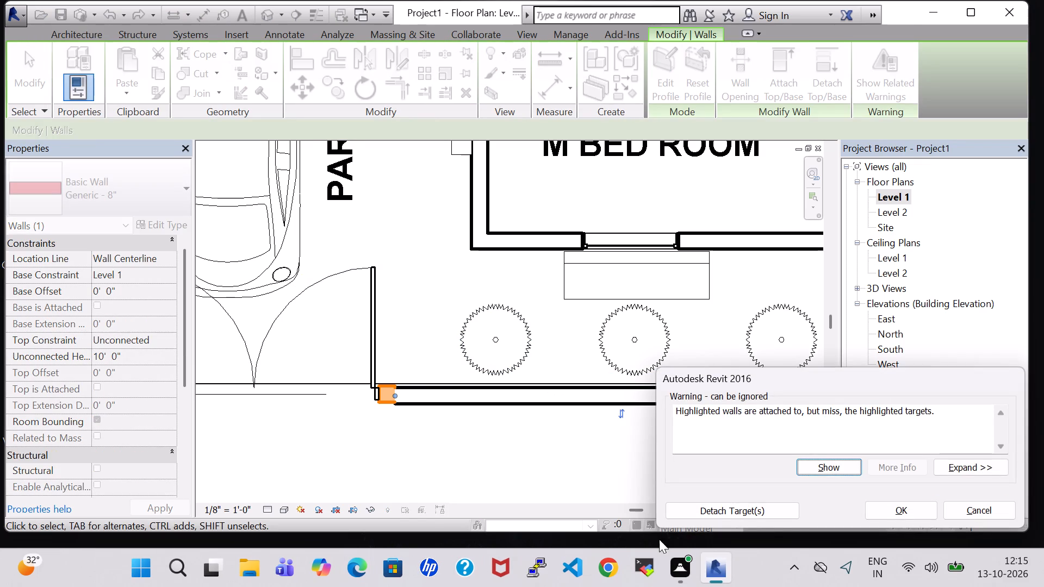
click(922, 515)
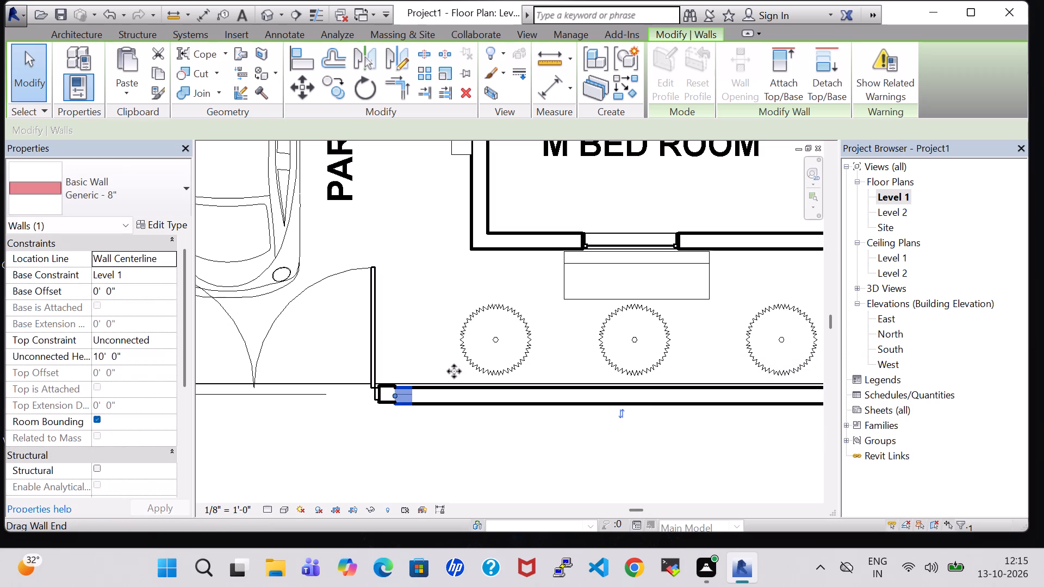
Examine the front wall and its junction with the gate wall in the 3D view.
click(266, 19)
scroll(408, 417, up, 1)
scroll(408, 417, down, 2)
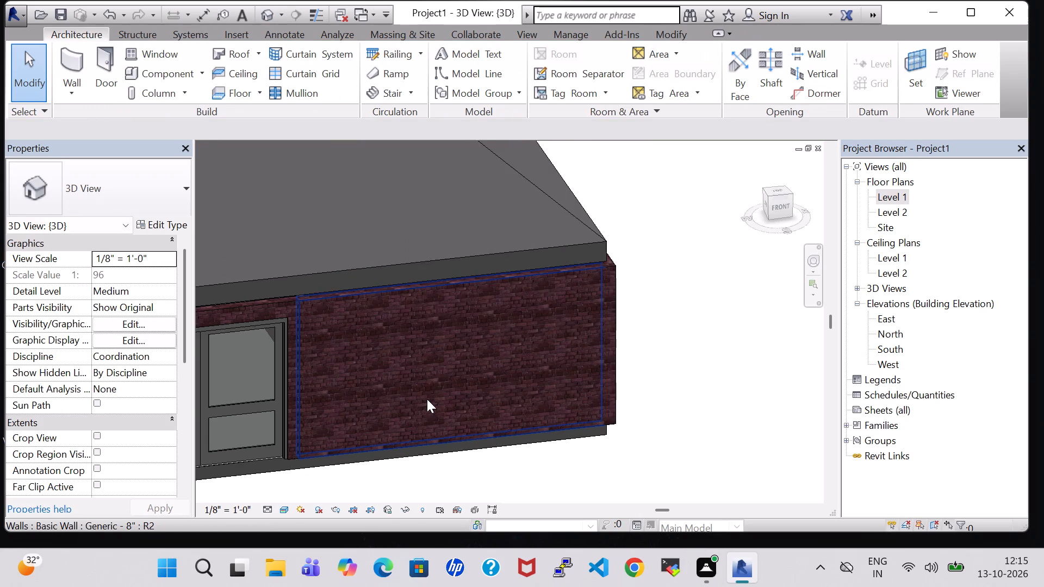
scroll(427, 399, down, 3)
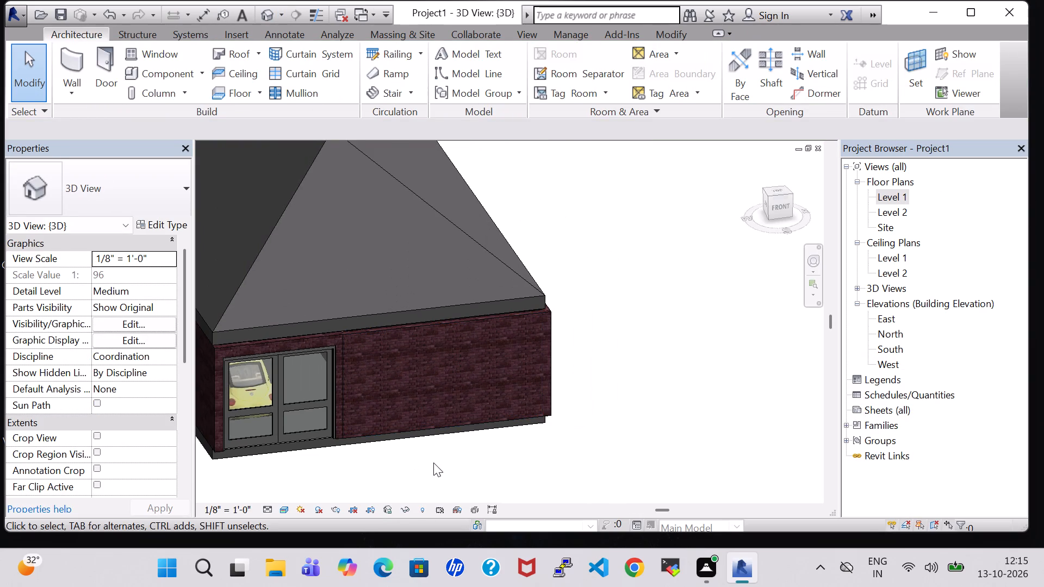
middle_drag(433, 463, 390, 455)
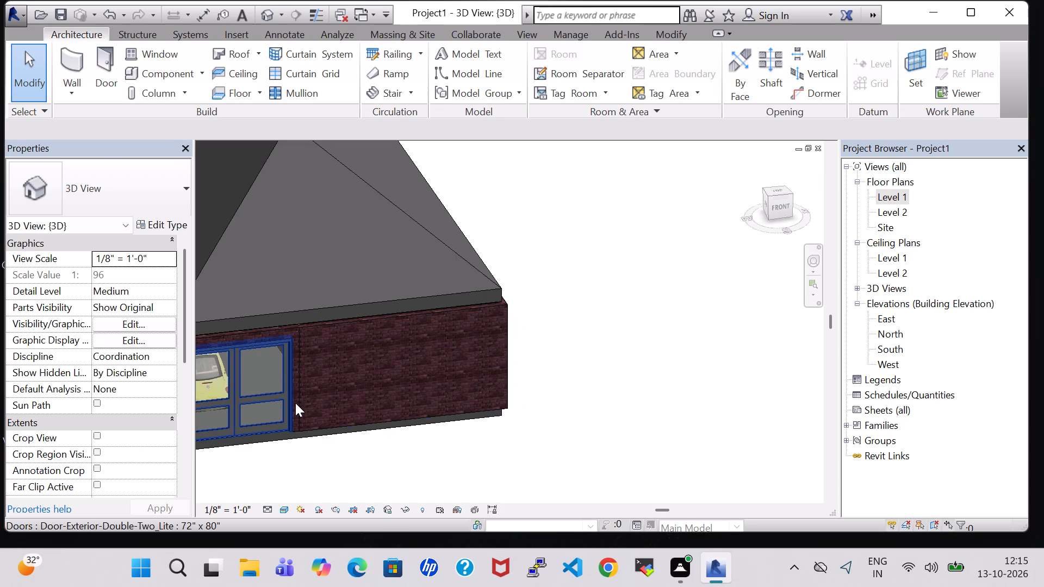
scroll(295, 403, up, 5)
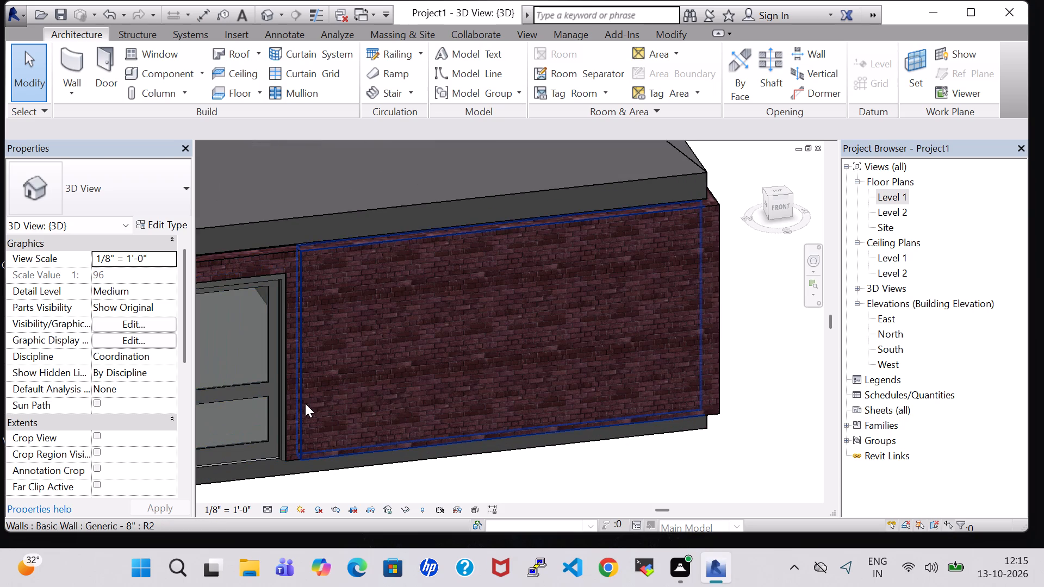
click(295, 404)
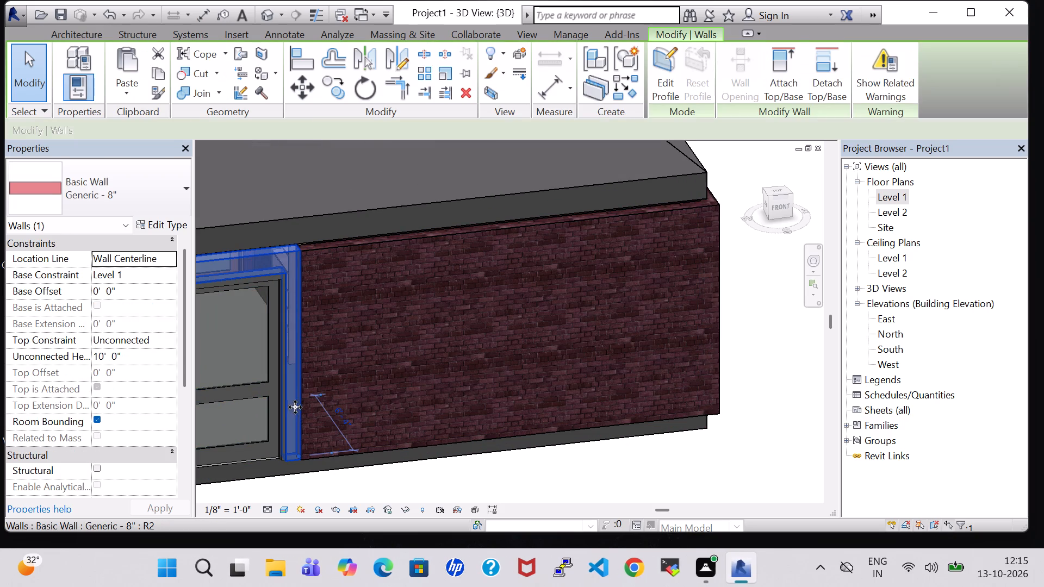
click(599, 479)
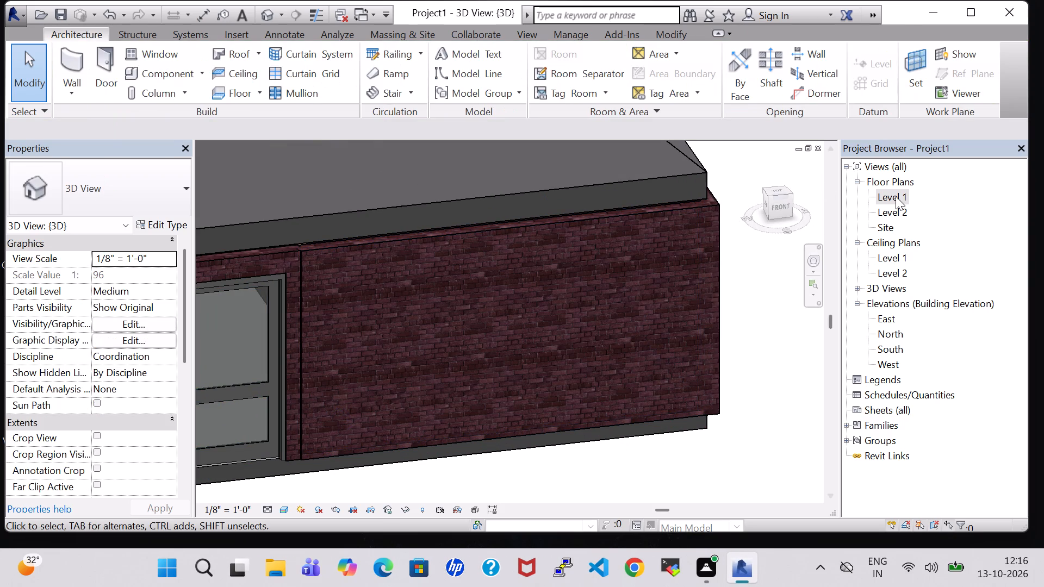
In the Level 1 plan, nudge the front wall back north by a net two increments.
double_click(896, 196)
scroll(608, 359, down, 2)
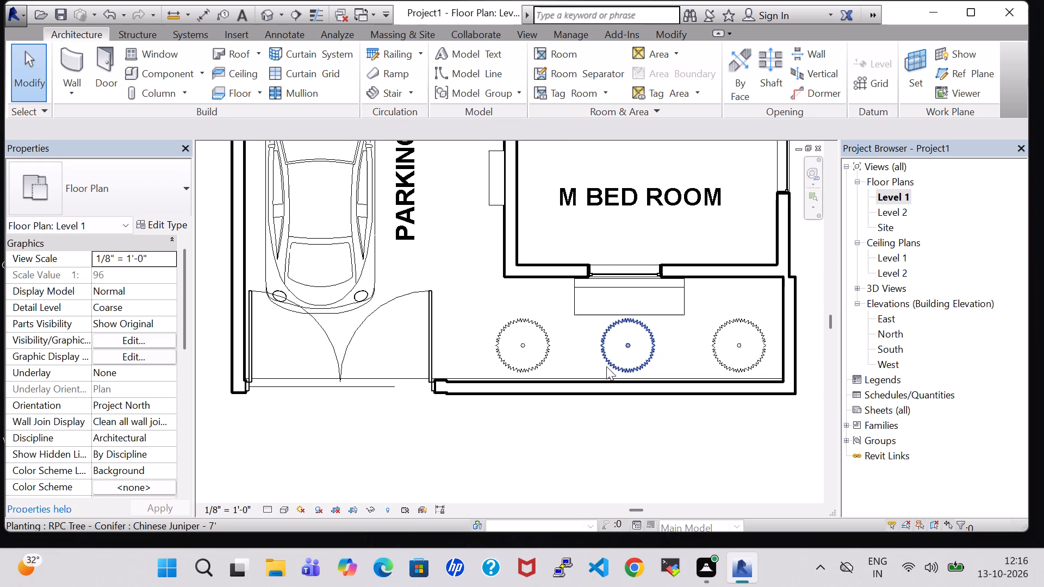
click(518, 395)
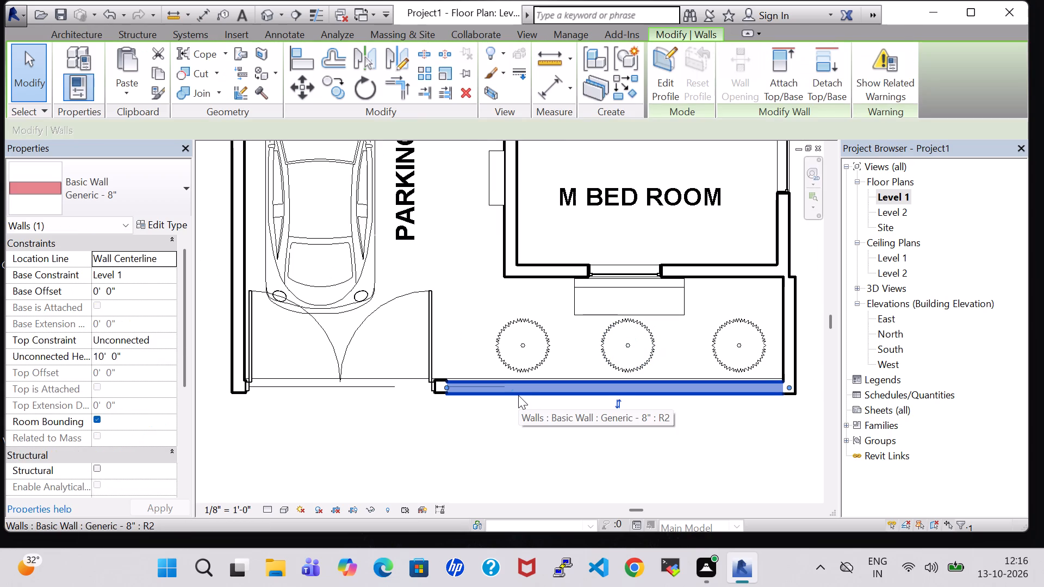
key(Up)
key(Up)
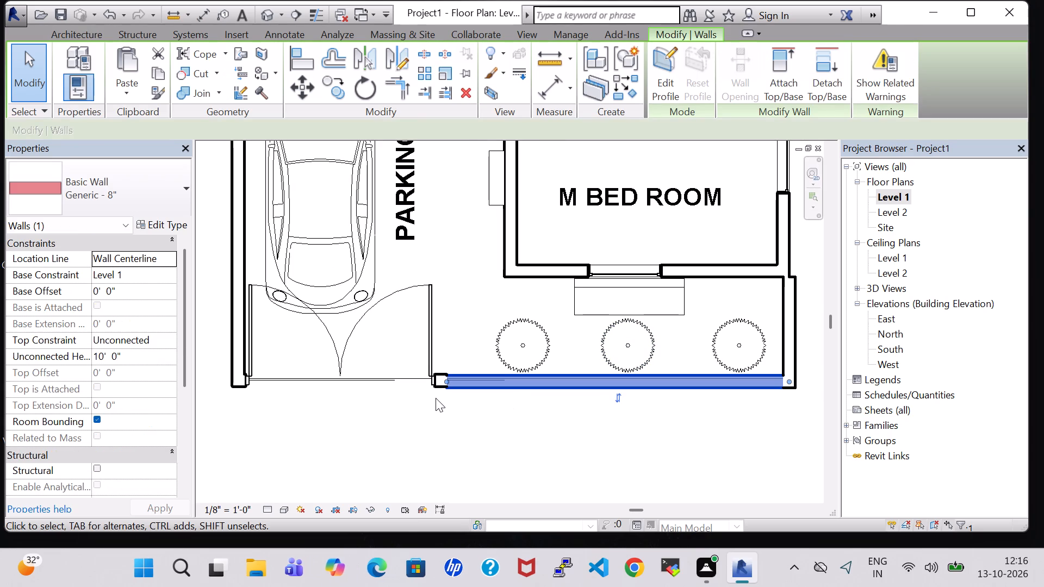
key(Up)
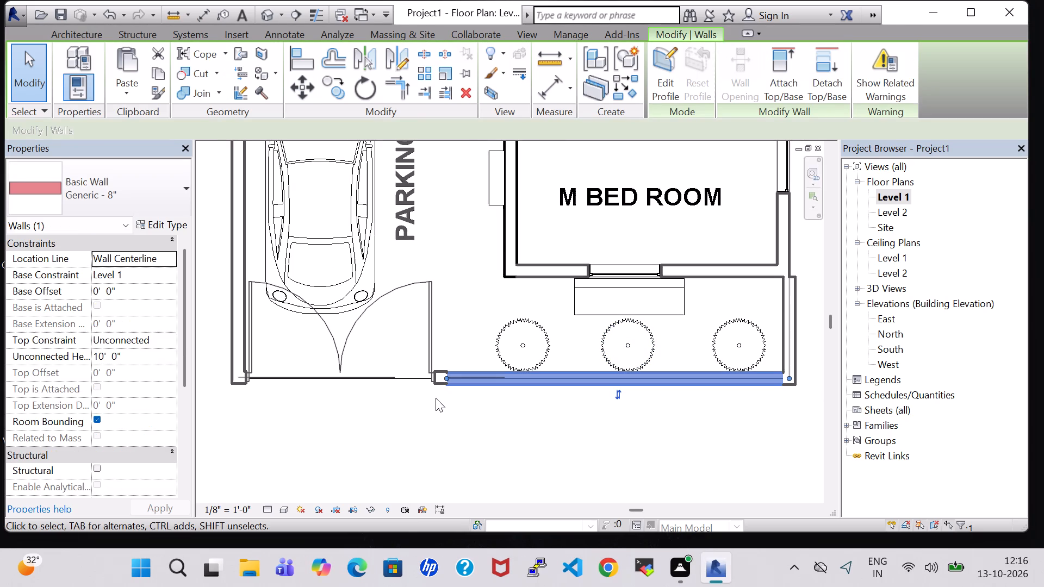
key(Down)
click(439, 430)
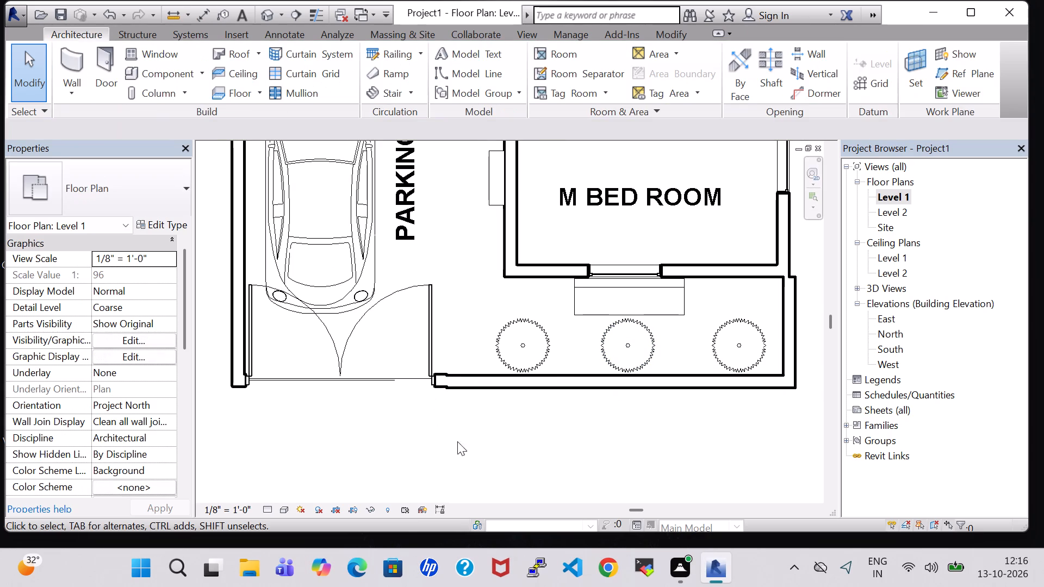
Check the house's southeast corner in 3D and try to nudge the short east wall.
click(266, 7)
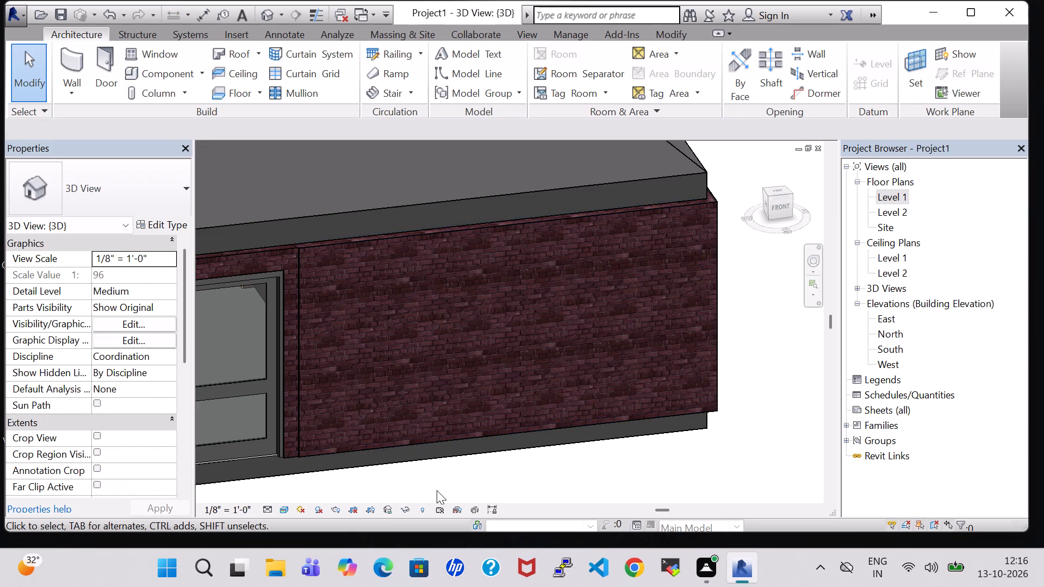
shift+middle_drag(571, 484, 538, 480)
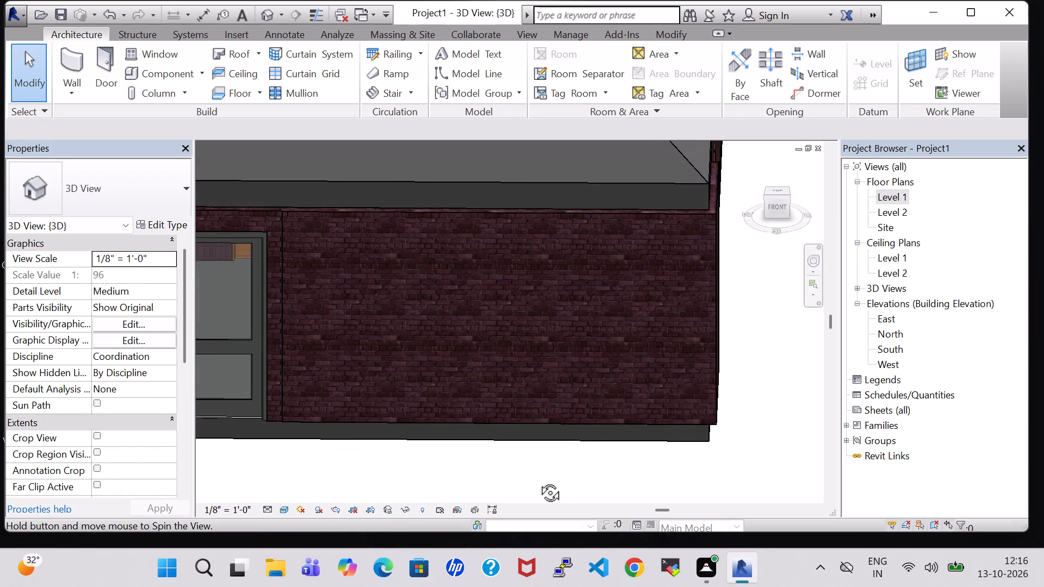
shift+middle_drag(538, 480, 490, 471)
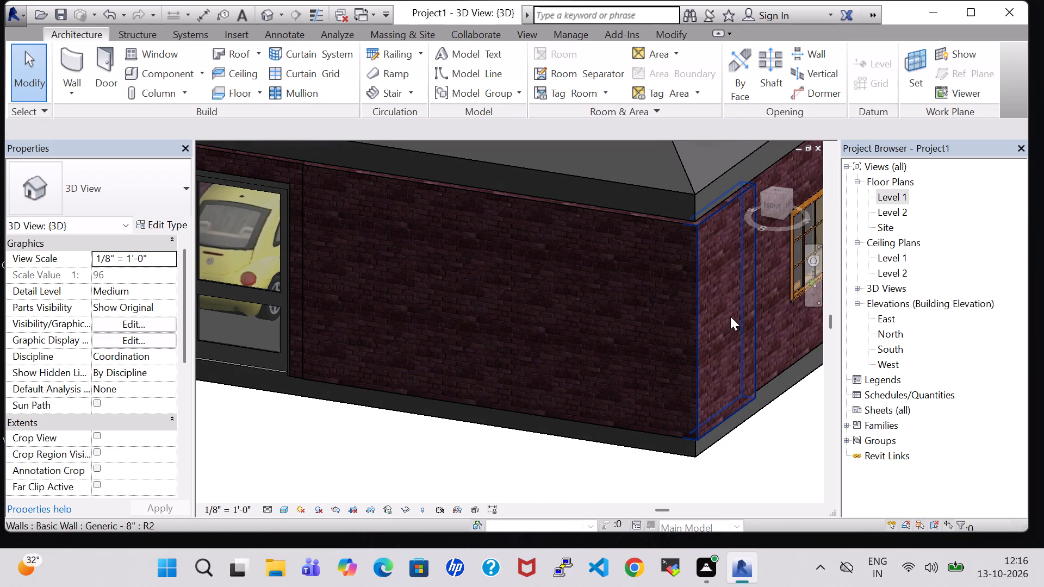
click(688, 269)
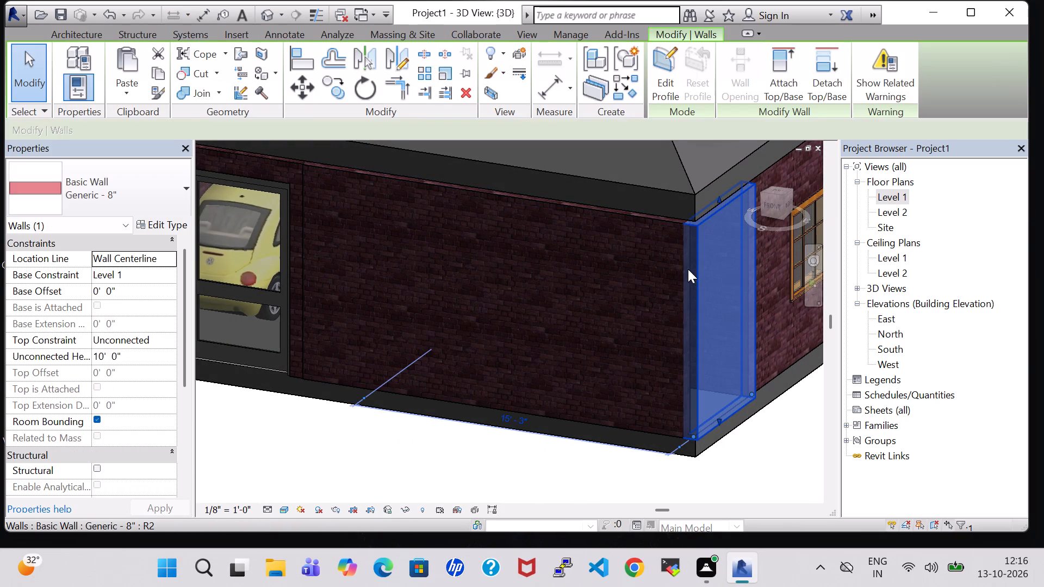
key(Up)
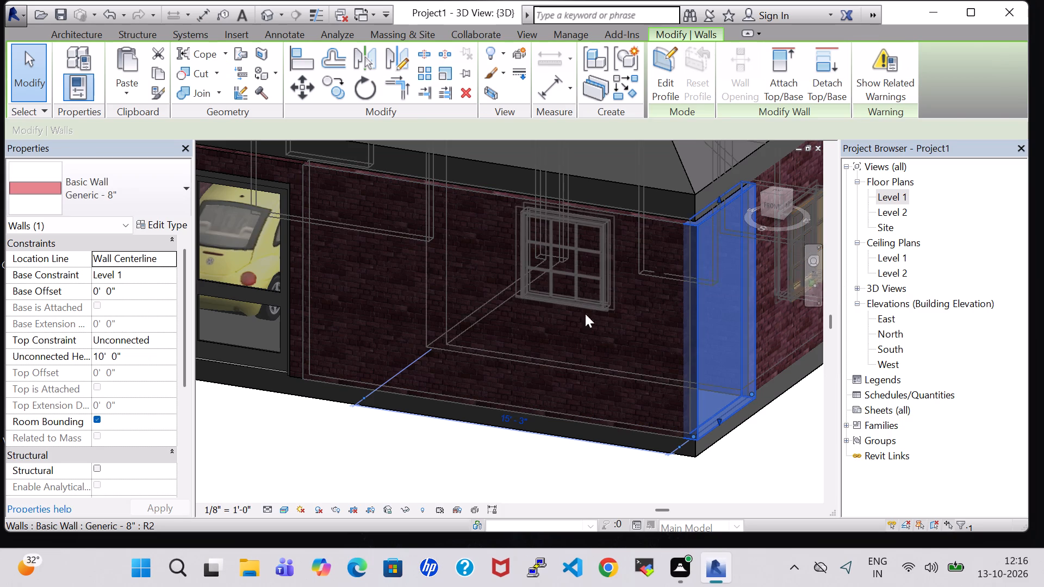
click(392, 449)
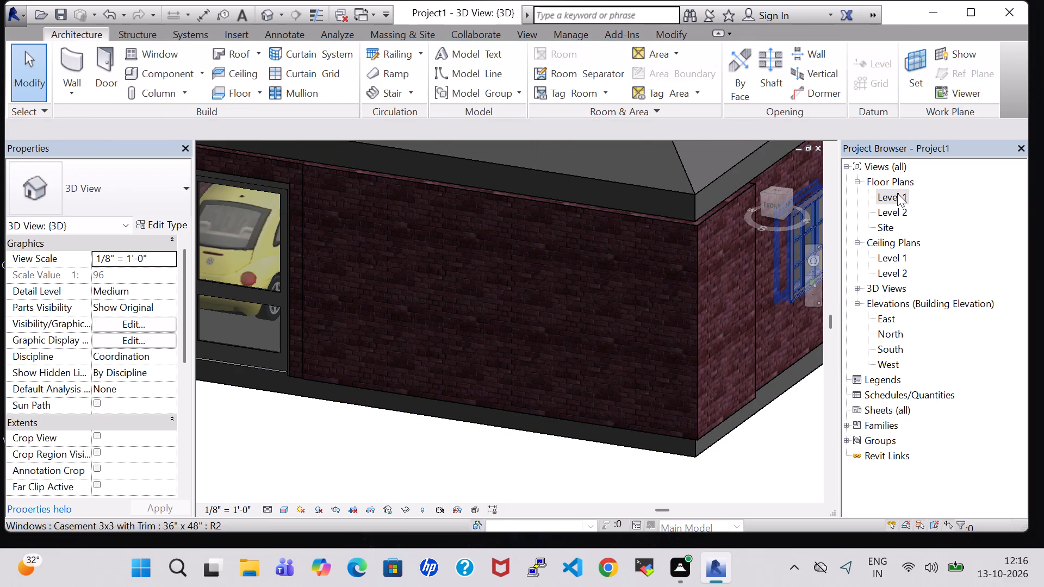
In the Level 1 plan, split the front wall at its junction with the gate wall.
double_click(897, 193)
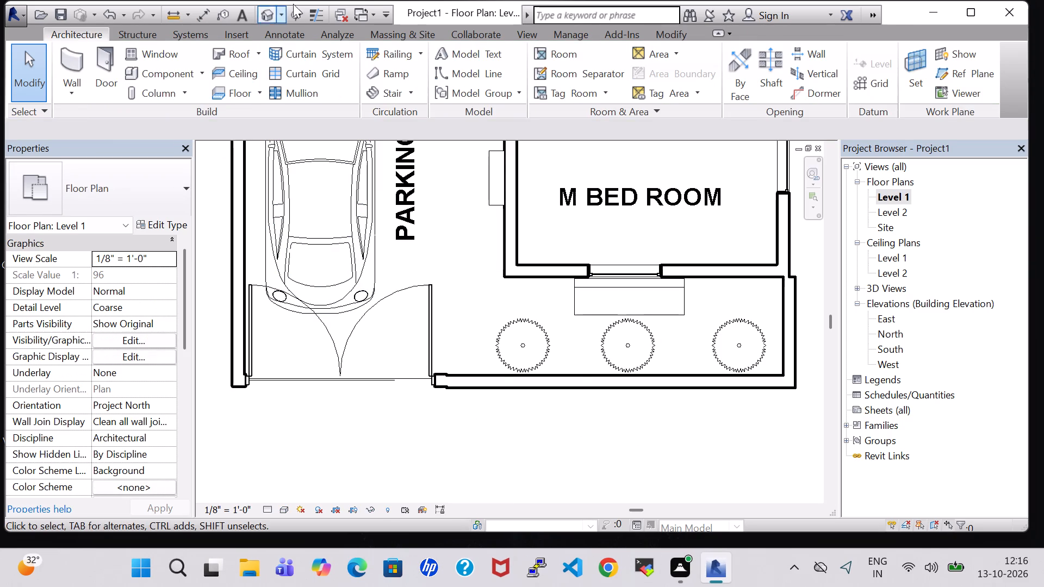
click(673, 32)
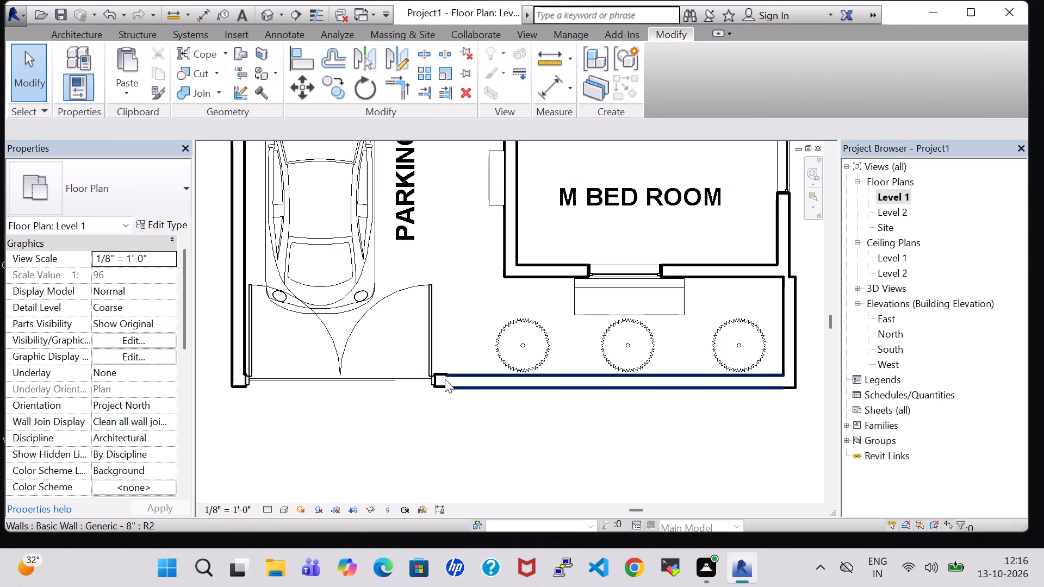
click(433, 49)
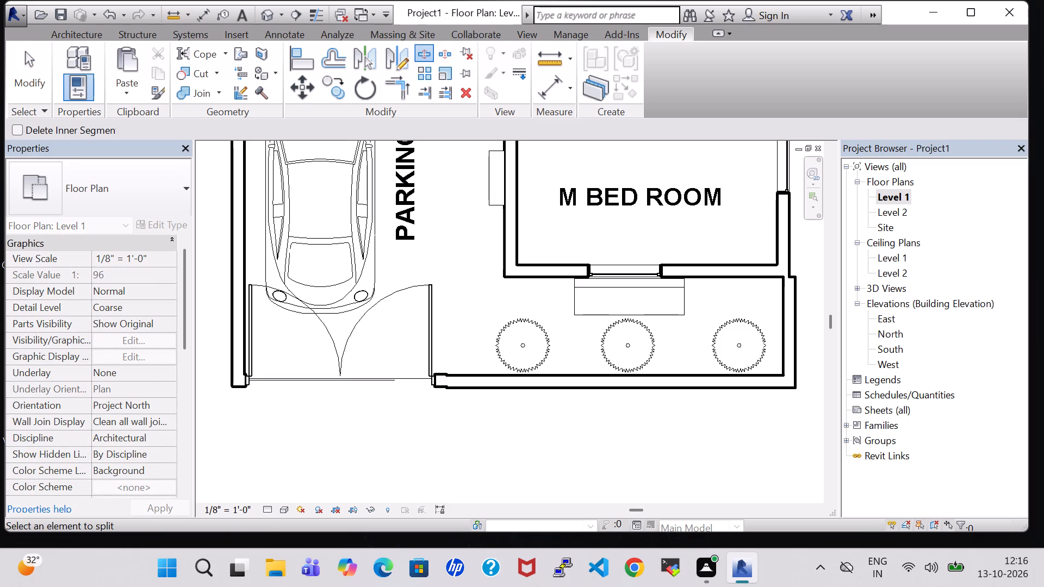
click(446, 384)
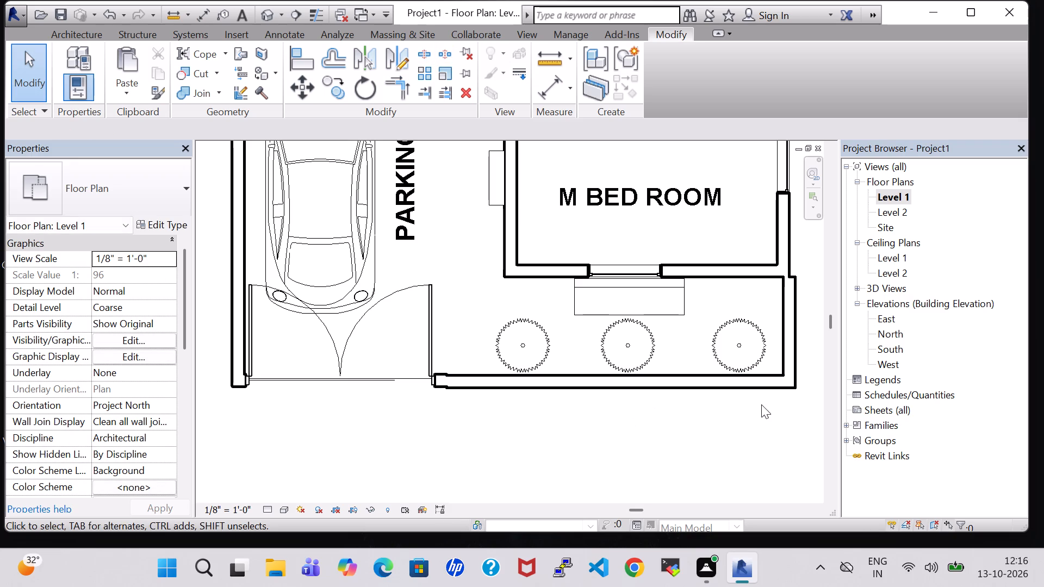
Delete the long front wall segment between the gate wall stub and the southeast corner.
key(Delete)
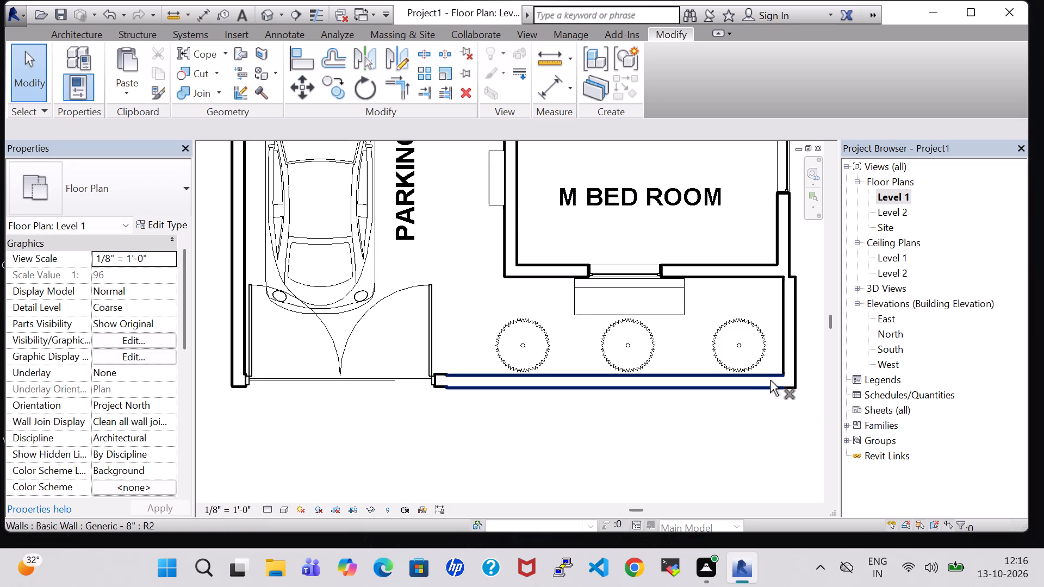
click(700, 388)
key(Delete)
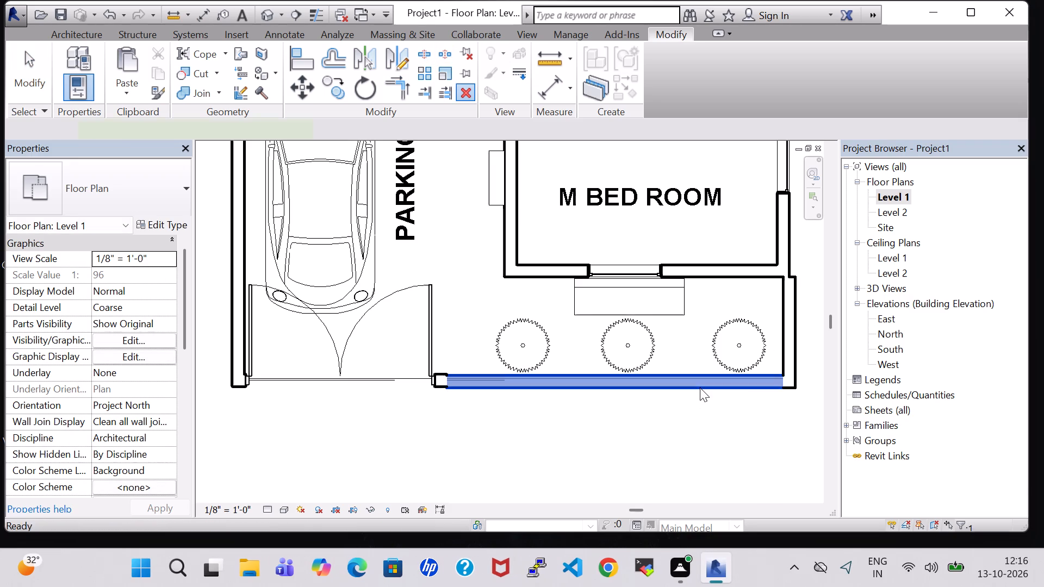
click(1015, 453)
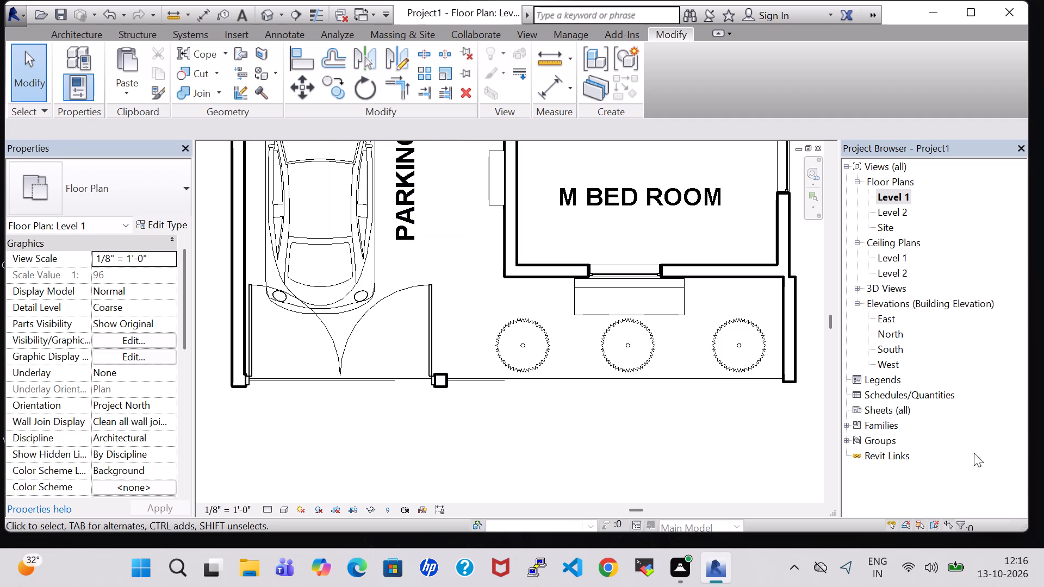
Check the open porch corner in 3D, and in the Level 1 plan nudge the short east wall west by a net one increment.
click(266, 17)
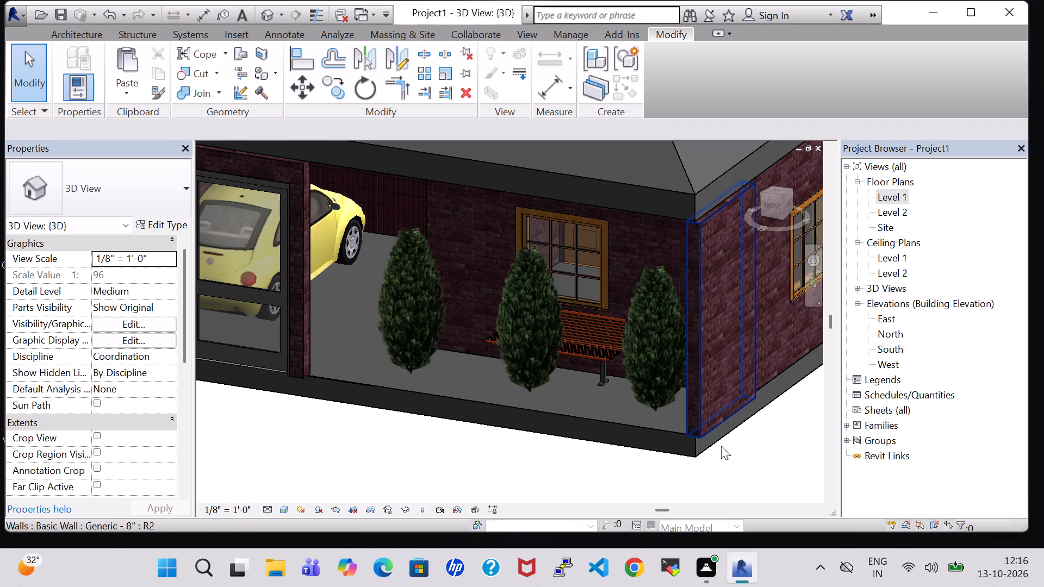
shift+middle_drag(395, 451, 445, 417)
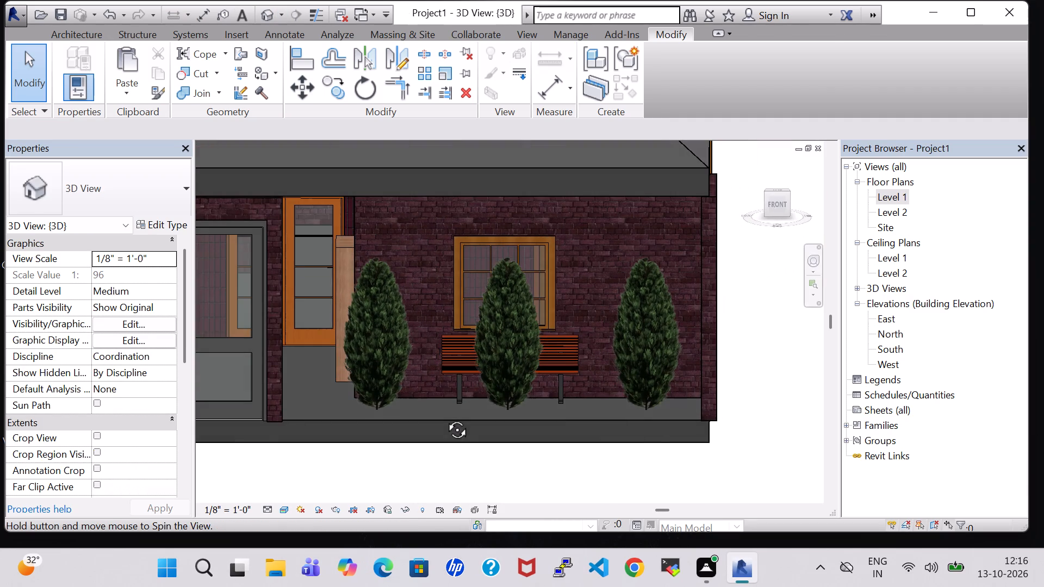
shift+middle_drag(445, 417, 440, 428)
shift+middle_drag(611, 443, 536, 428)
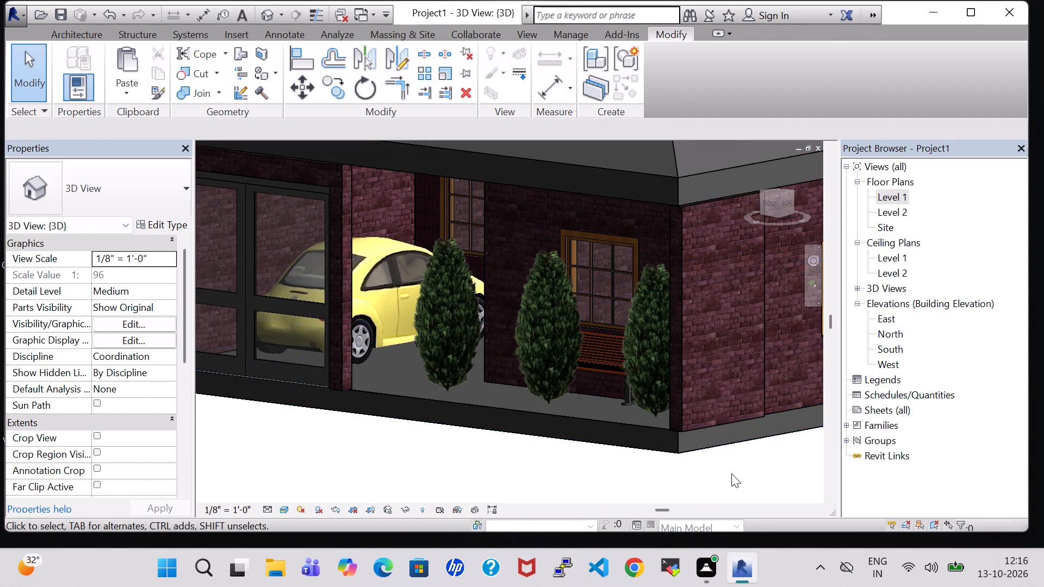
shift+middle_drag(731, 466, 672, 471)
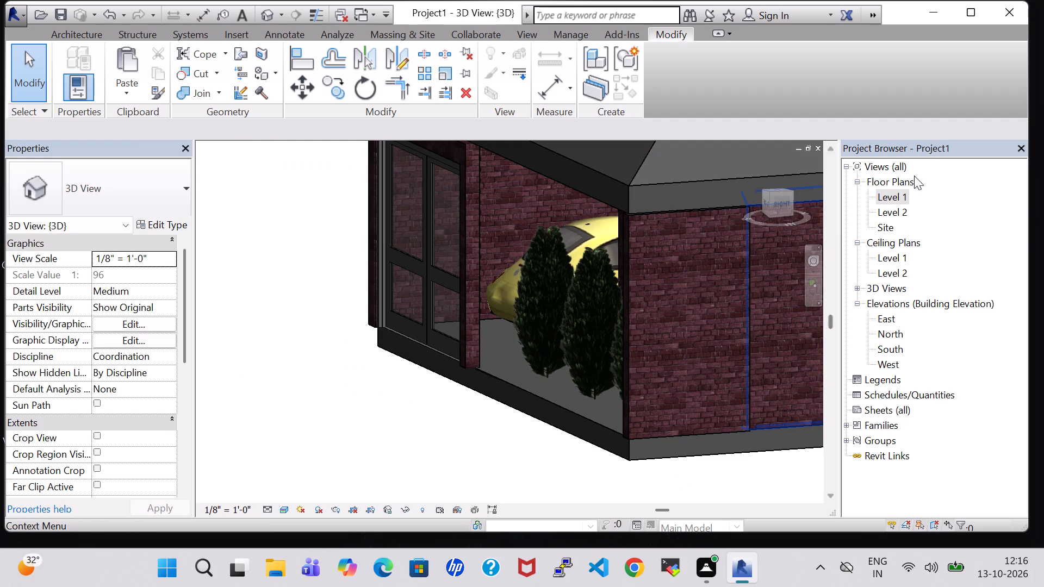
double_click(890, 201)
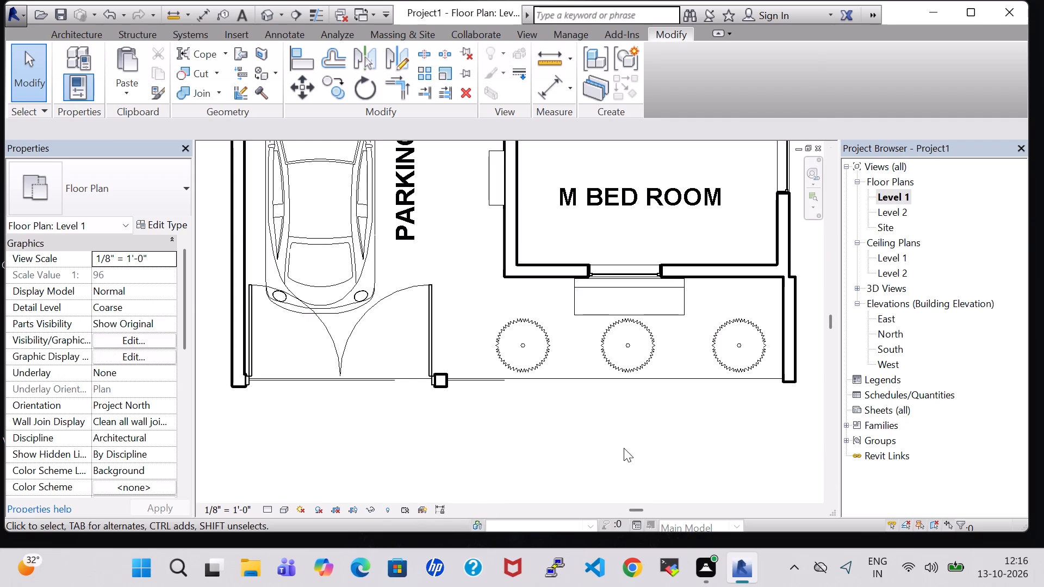
middle_drag(624, 448, 490, 439)
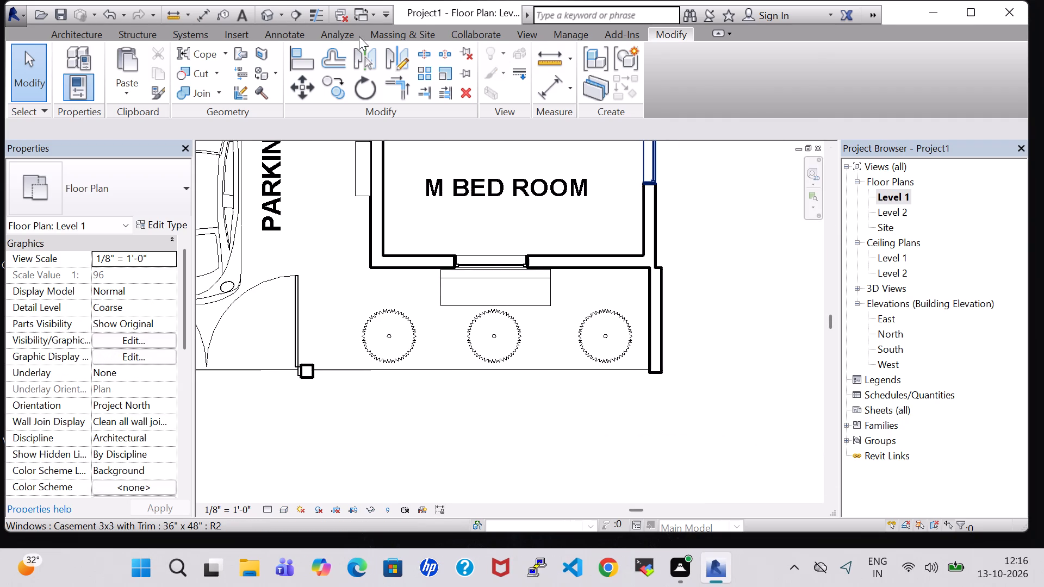
click(426, 47)
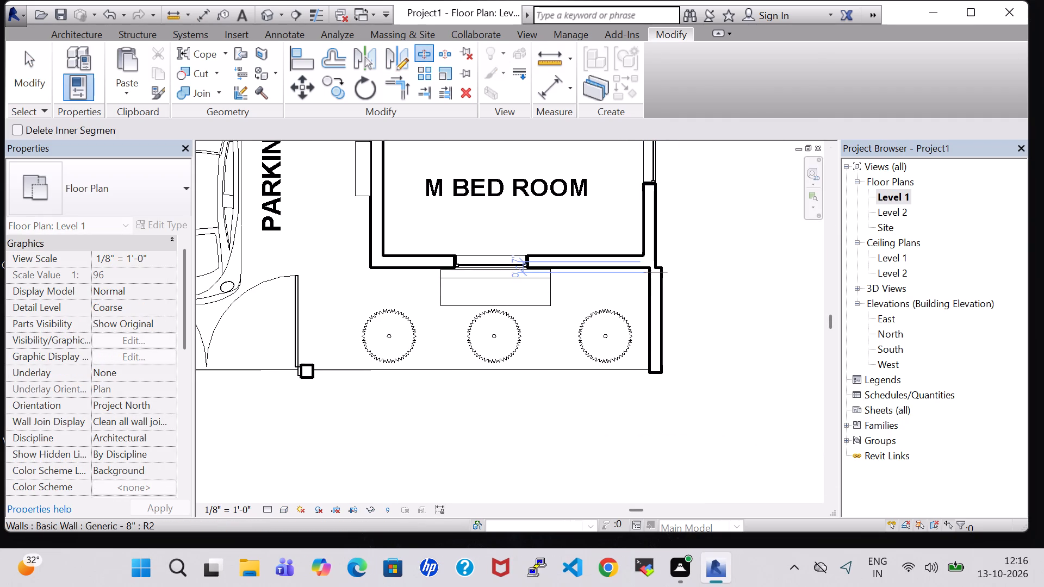
key(Escape)
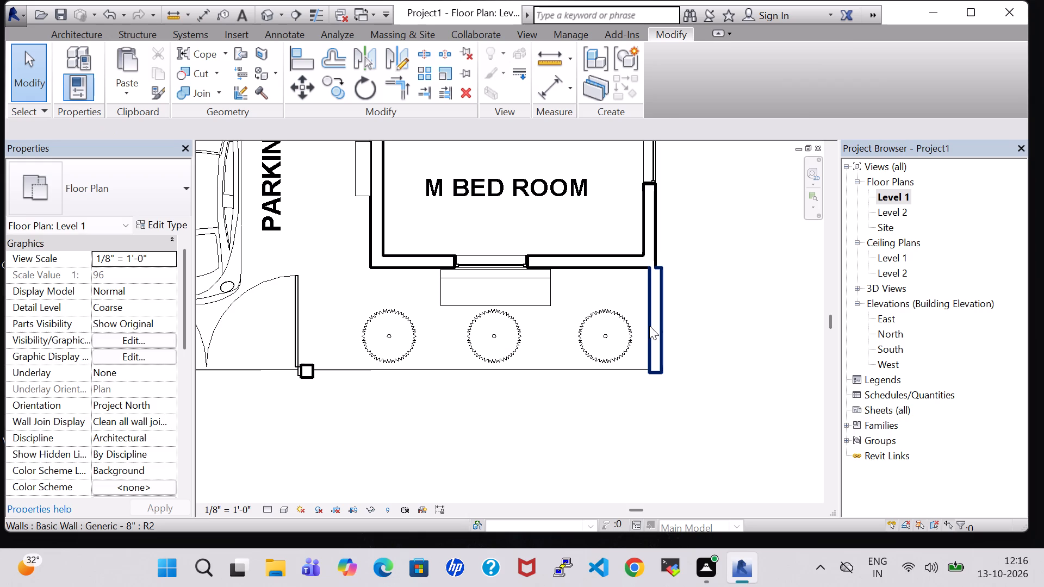
click(649, 326)
key(Left)
key(Left)
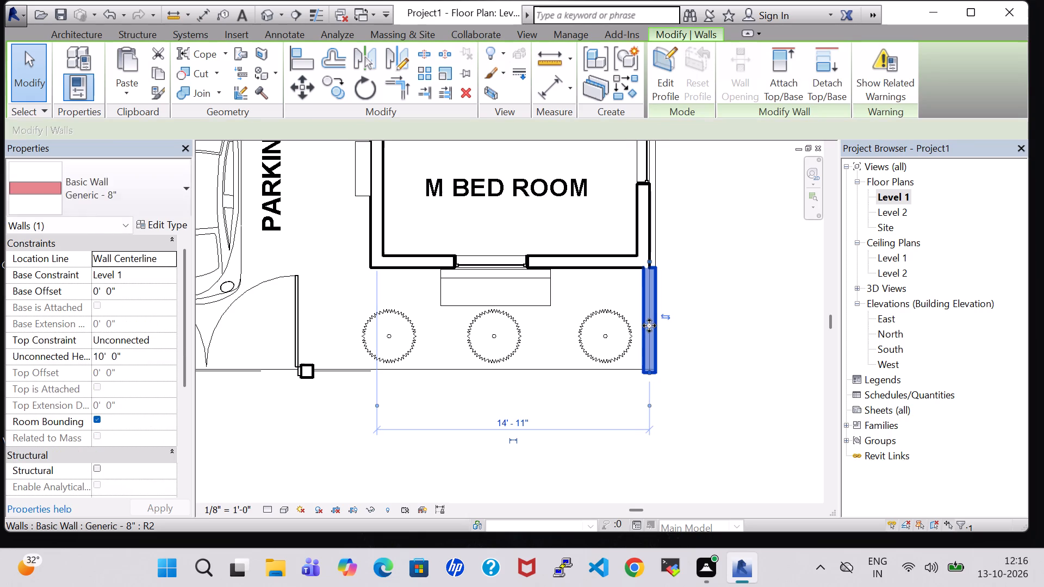
key(Left)
key(Right)
key(Right)
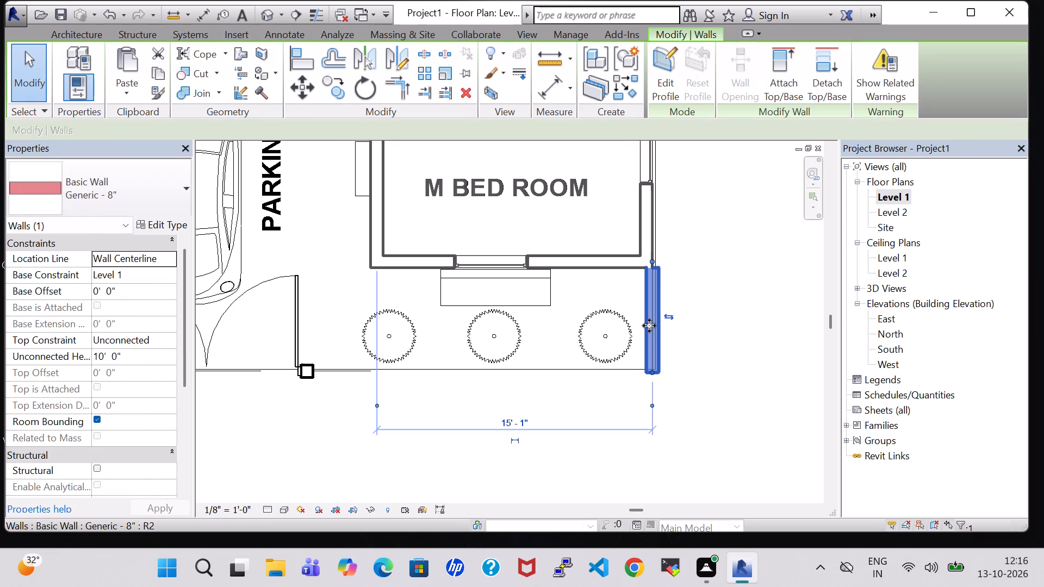
click(711, 336)
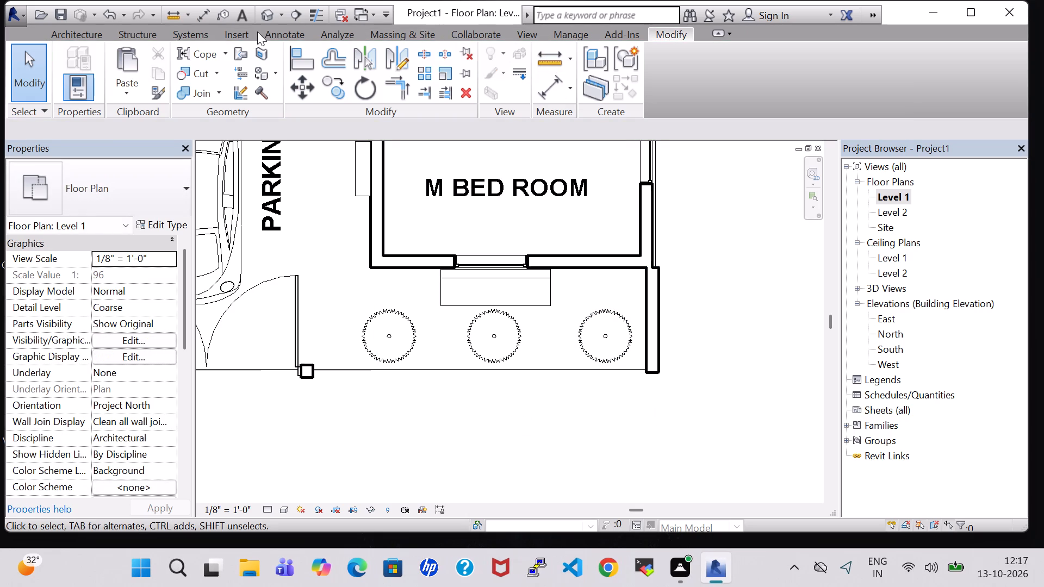
In the Level 1 plan, split the short east wall at the bedroom corner and about 8" from its south end, and delete the middle segment.
click(265, 14)
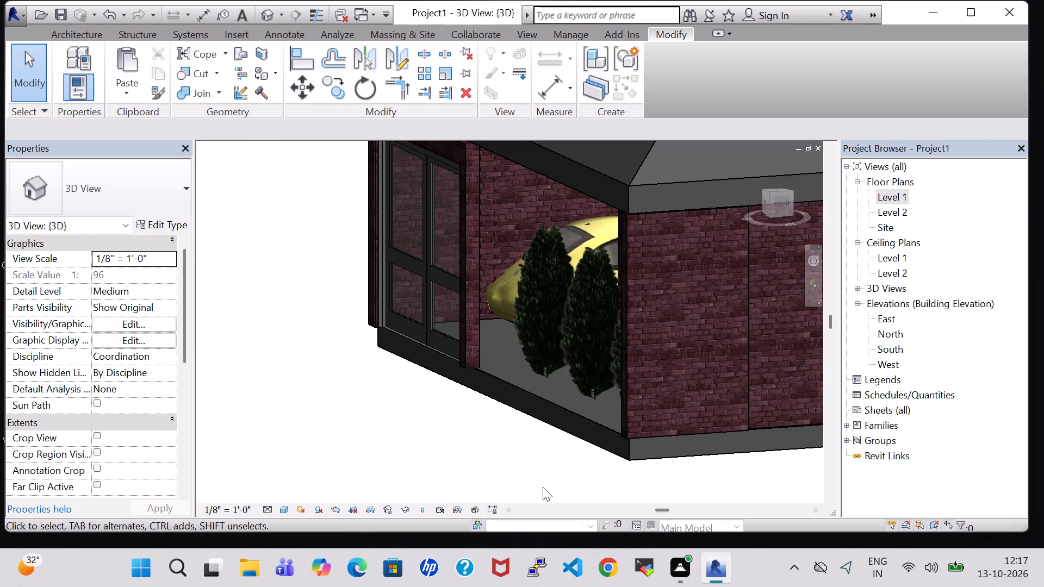
shift+middle_drag(529, 482, 682, 527)
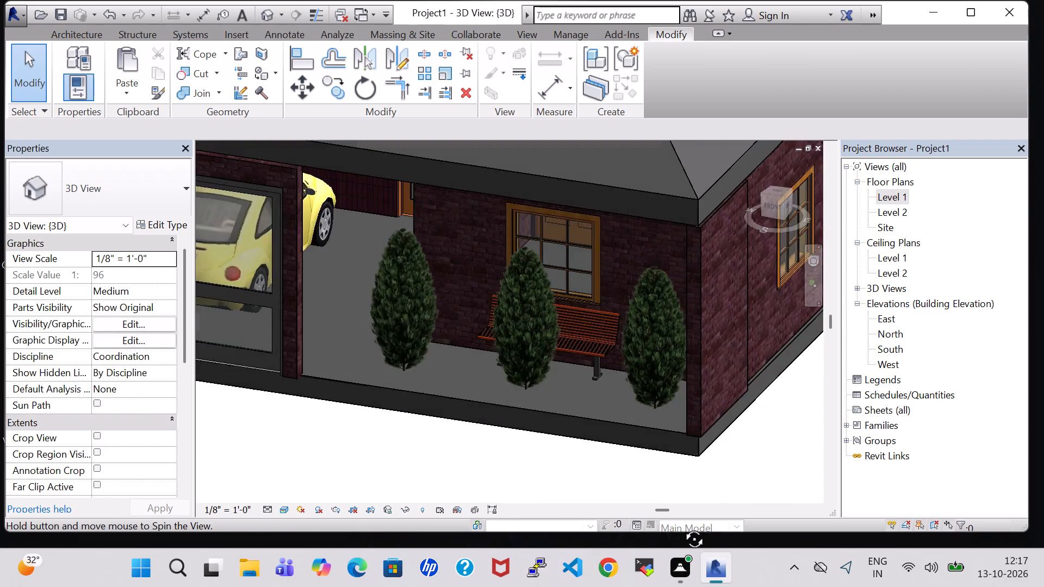
shift+middle_drag(682, 527, 645, 478)
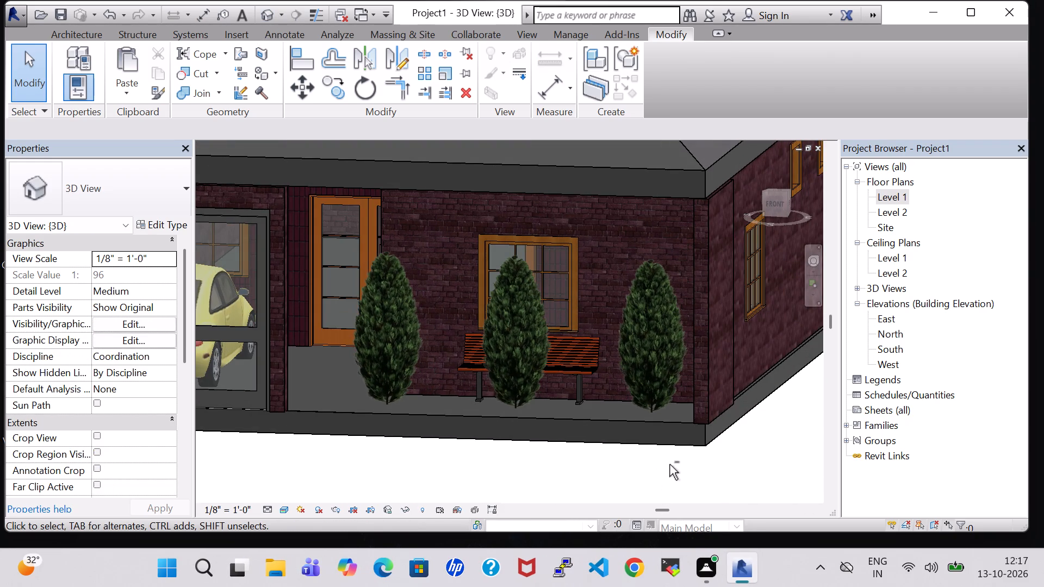
shift+middle_drag(692, 462, 754, 467)
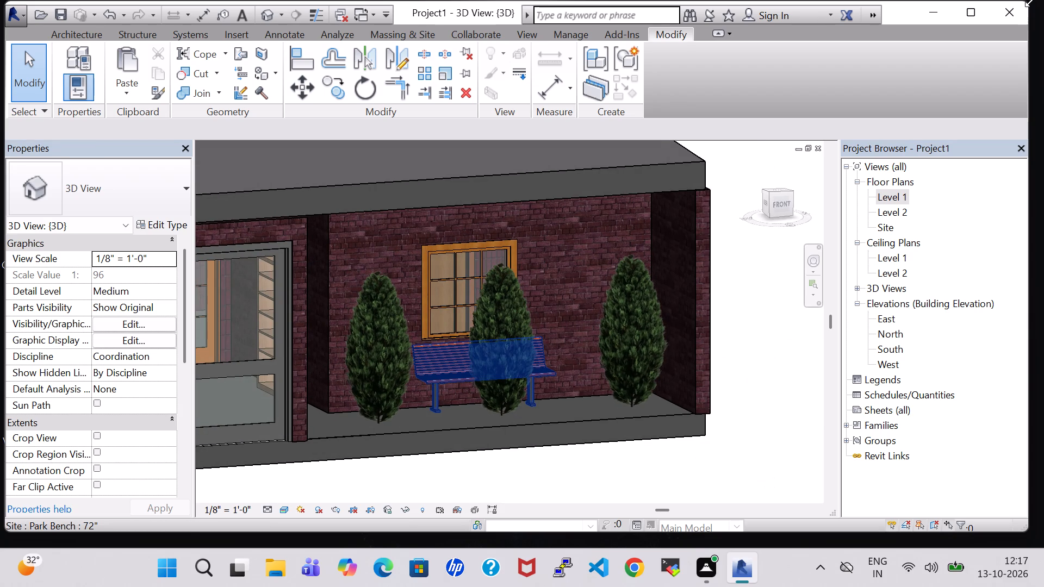
double_click(901, 195)
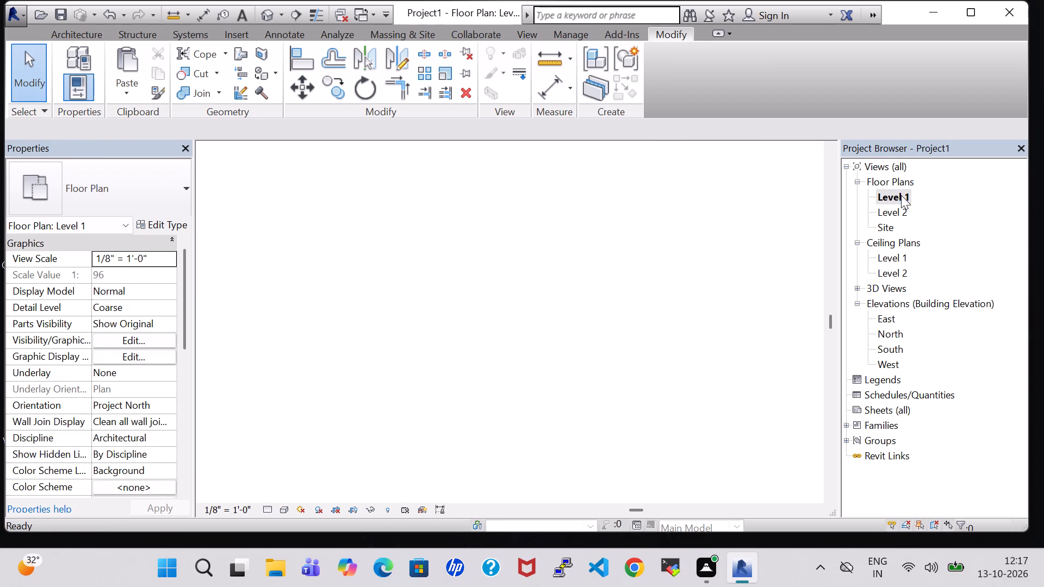
click(420, 50)
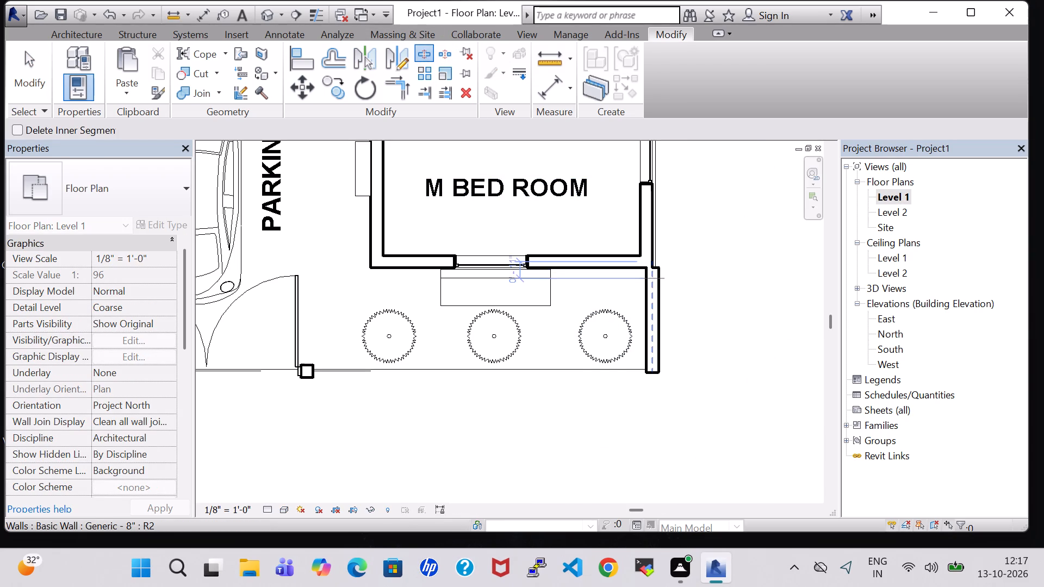
click(653, 268)
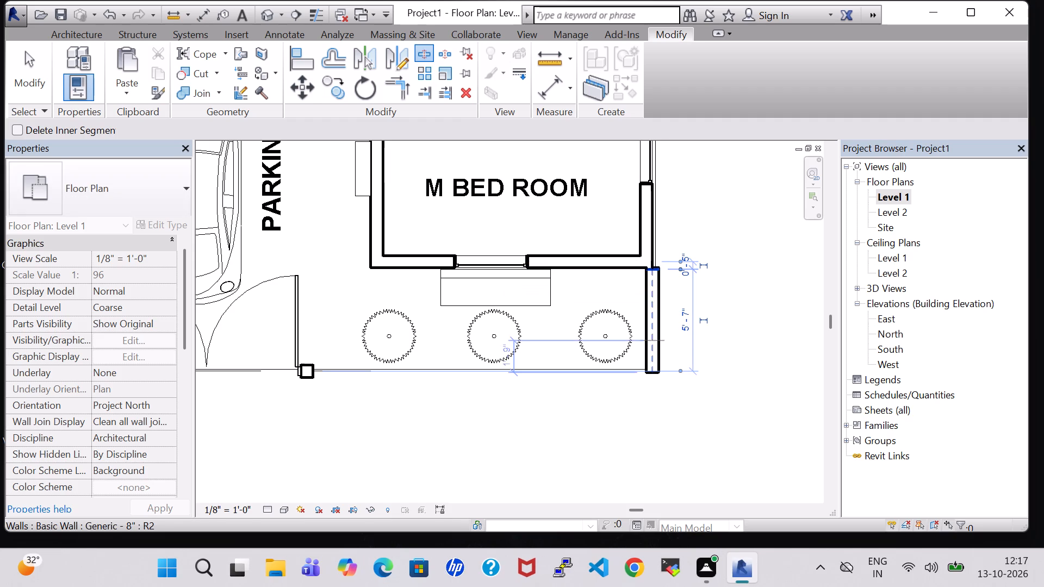
click(651, 360)
key(Escape)
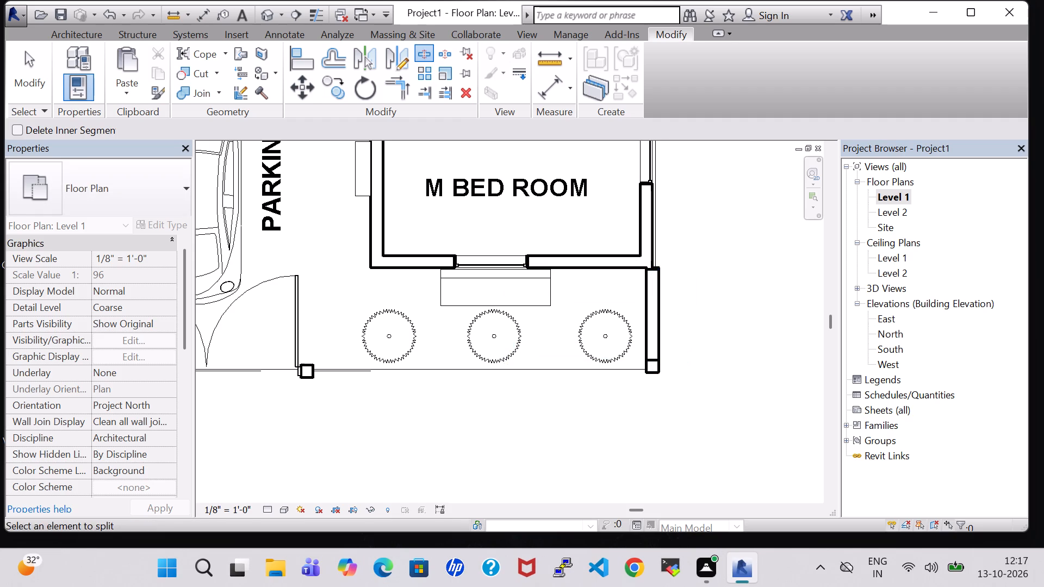
key(Escape)
click(657, 320)
key(Delete)
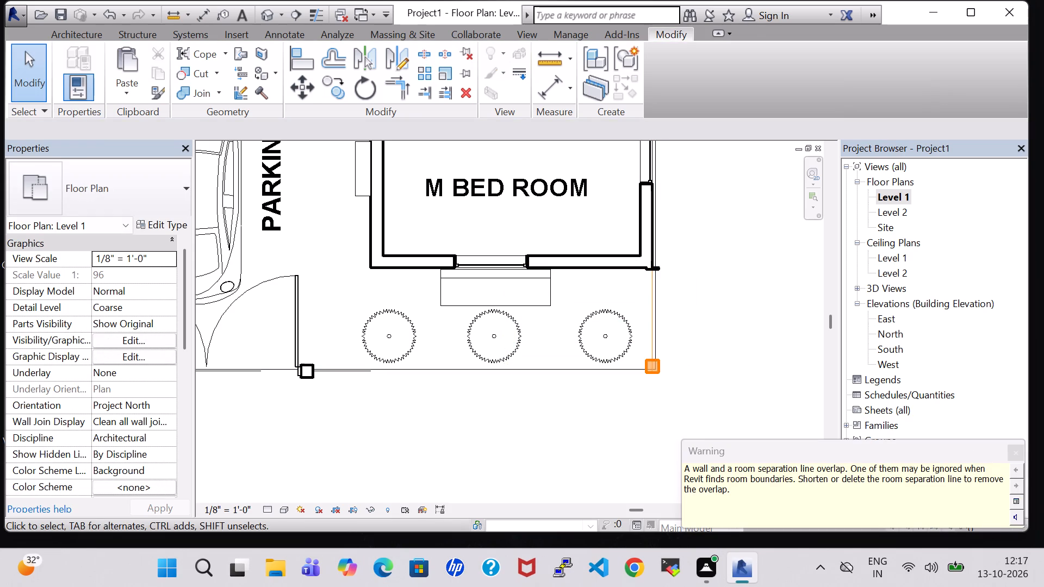
click(1023, 445)
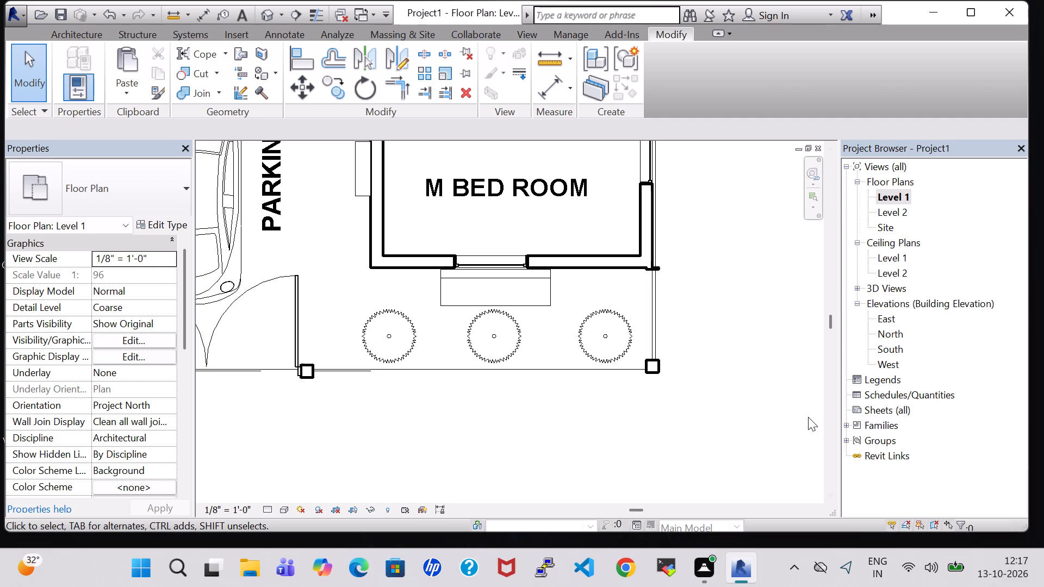
Nudge the southeast corner wall stub north one increment and west by a net one increment.
click(661, 365)
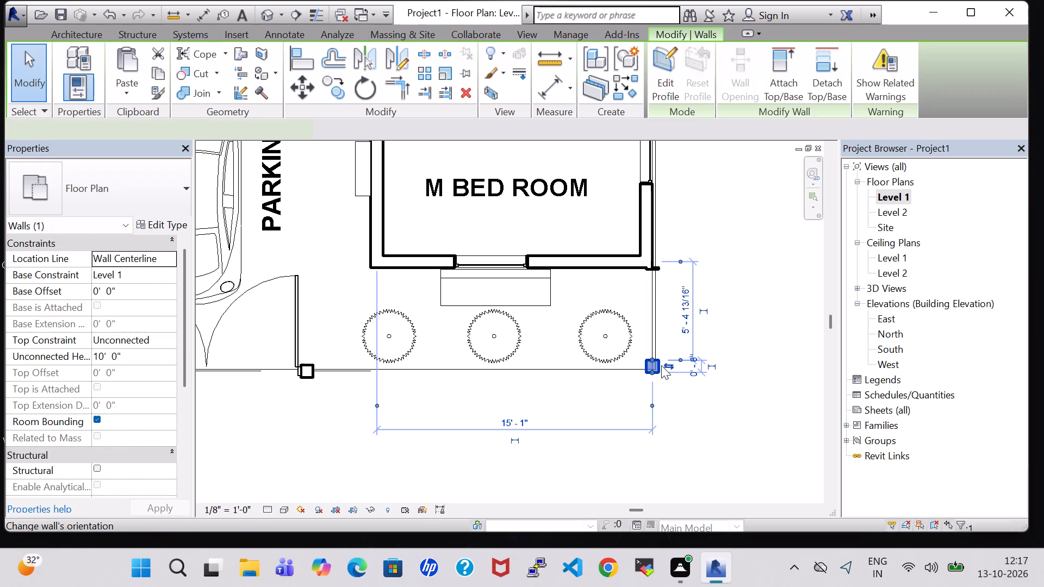
key(Left)
key(Left)
key(Up)
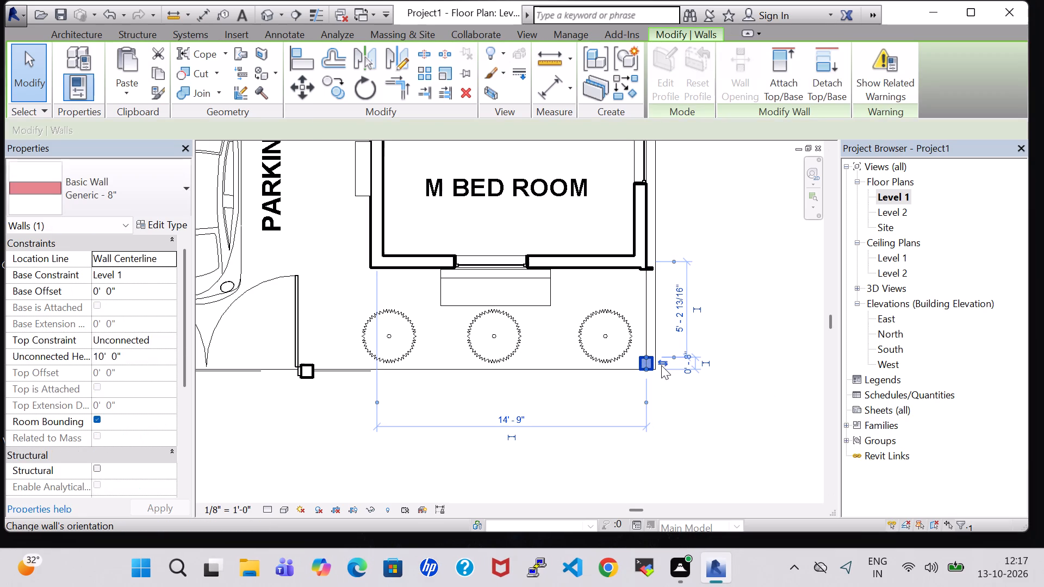
key(Right)
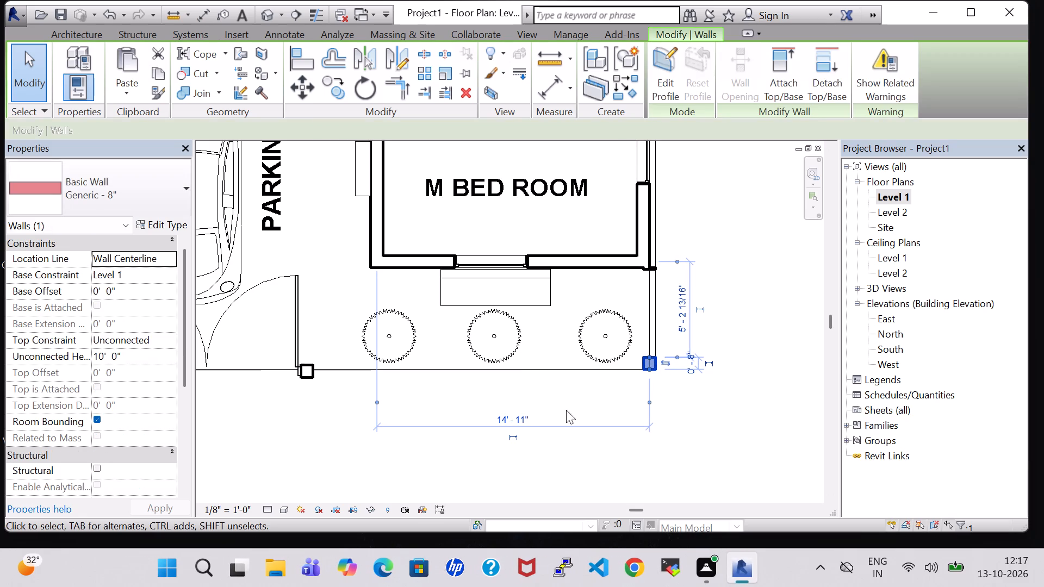
click(710, 431)
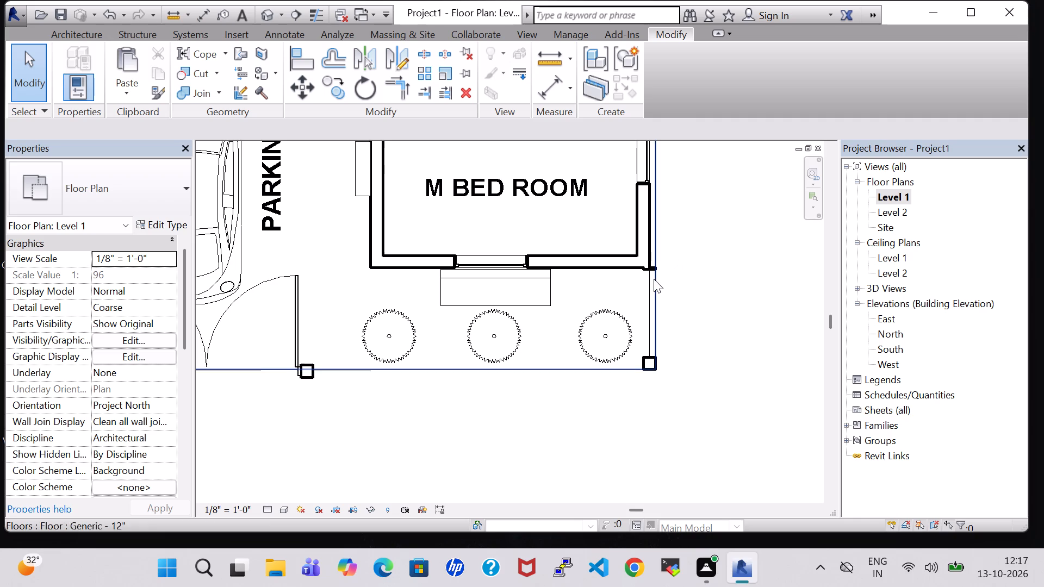
Delete the leftover wall sliver at the bedroom's southeast corner.
click(656, 268)
key(Delete)
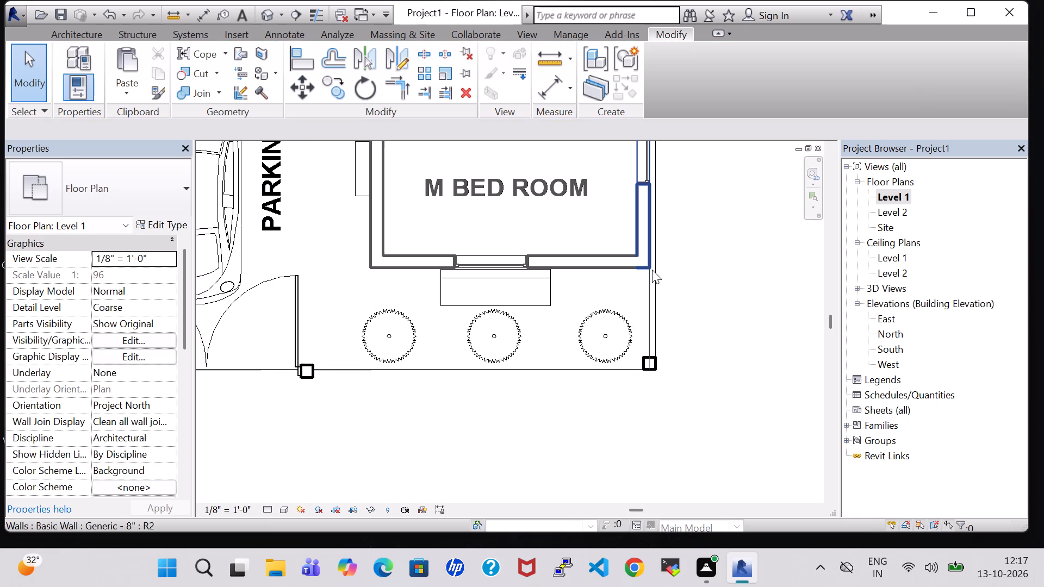
click(742, 270)
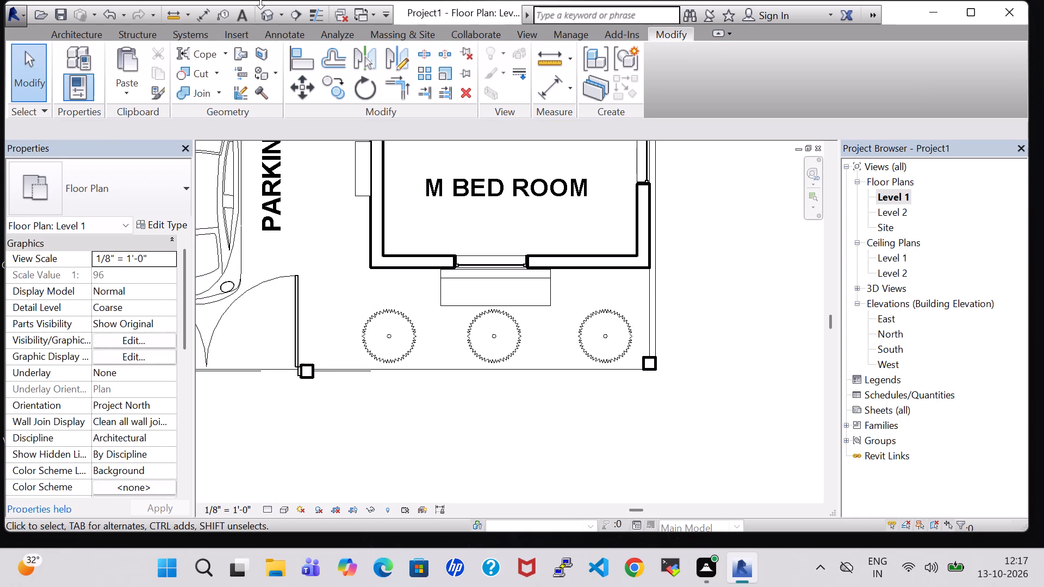
Examine the opened porch and its southeast corner pier from the front and east sides in the 3D view.
click(275, 11)
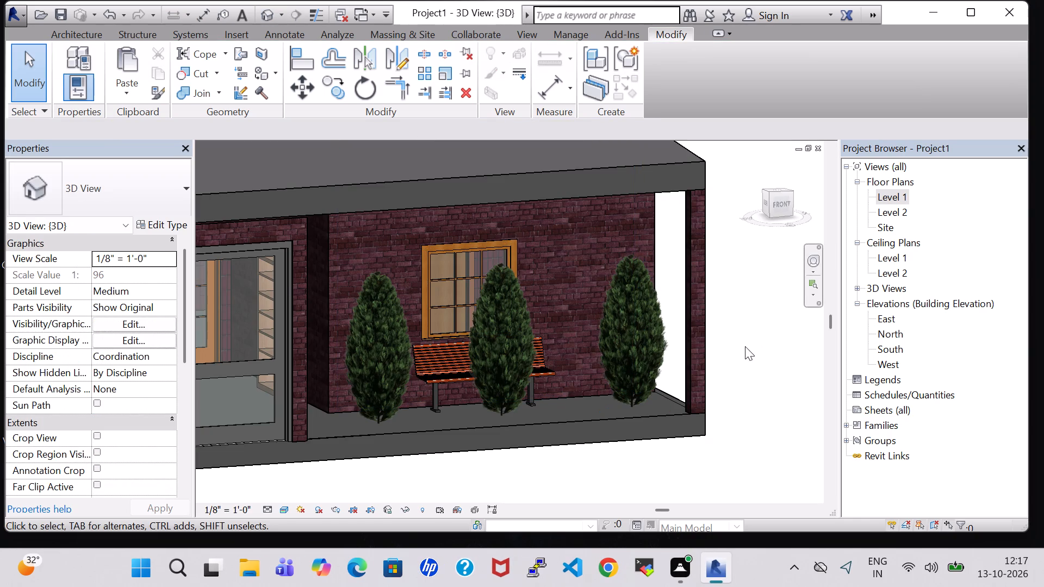
shift+middle_drag(745, 346, 606, 340)
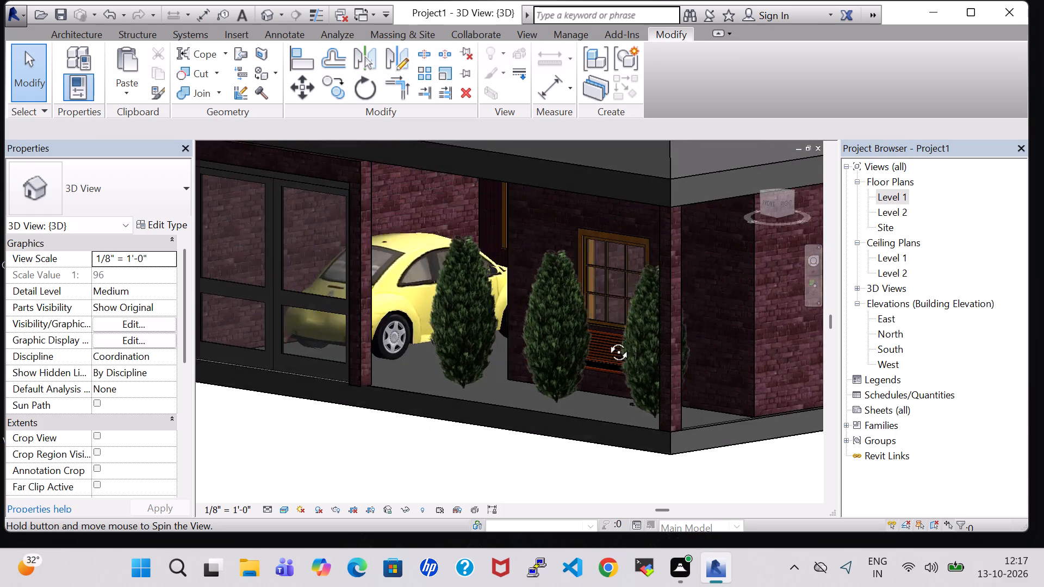
shift+middle_drag(606, 340, 544, 340)
shift+middle_drag(723, 461, 672, 455)
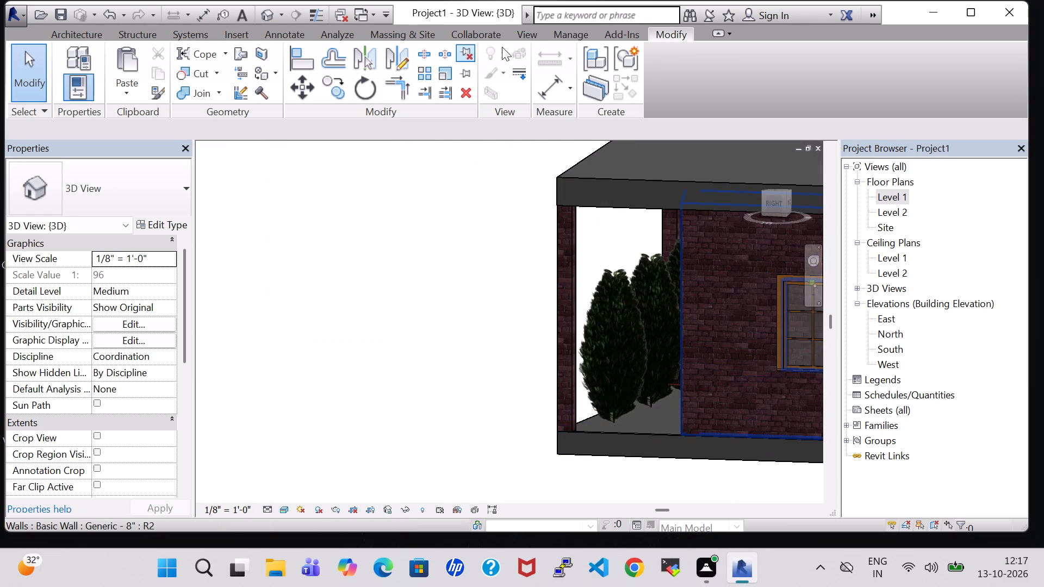
shift+middle_drag(481, 241, 502, 259)
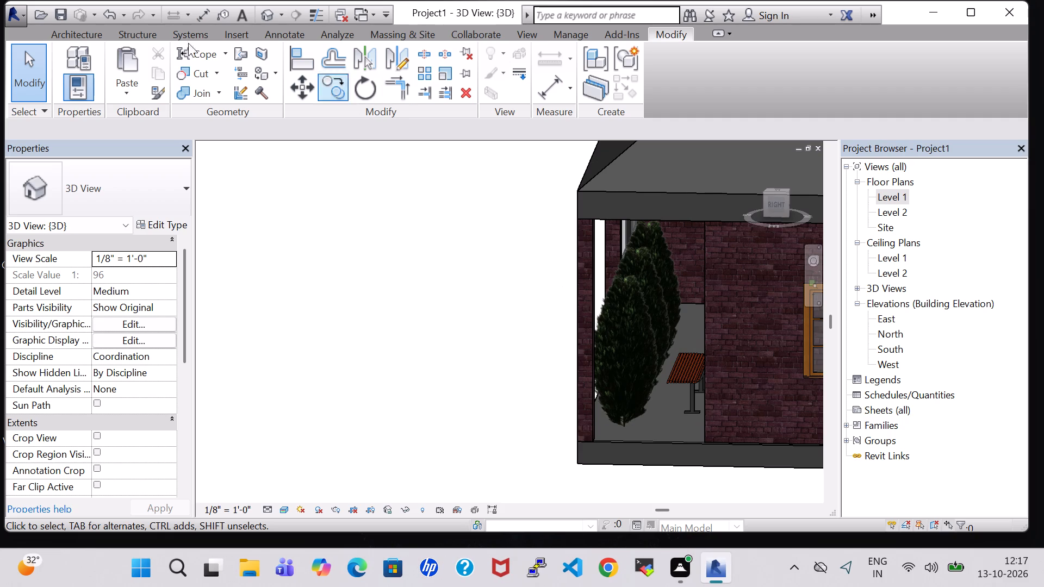
click(88, 32)
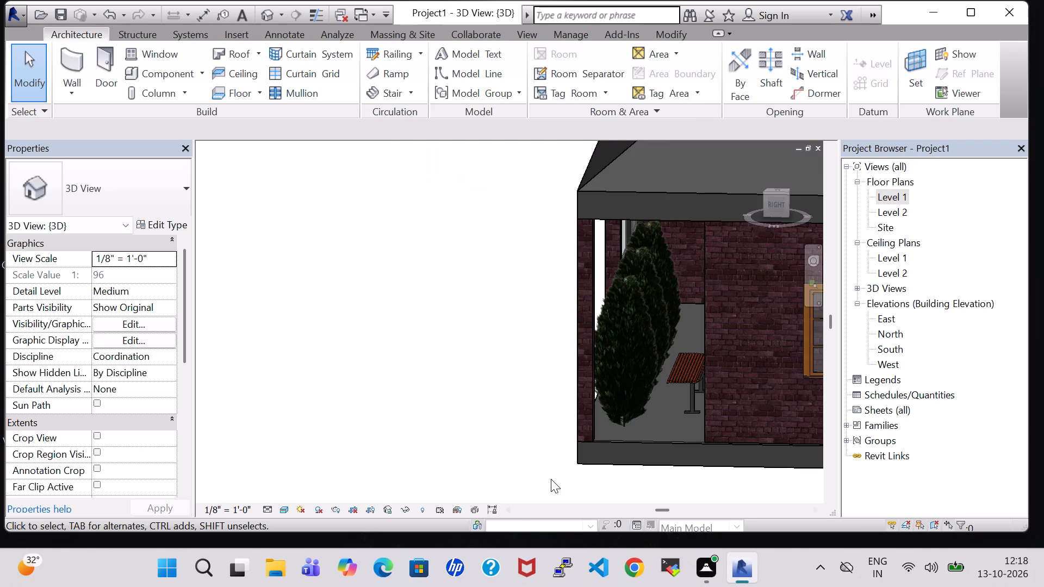
Delete the Generic - 8" wall pier at the porch's southeast corner in the 3D view.
click(590, 383)
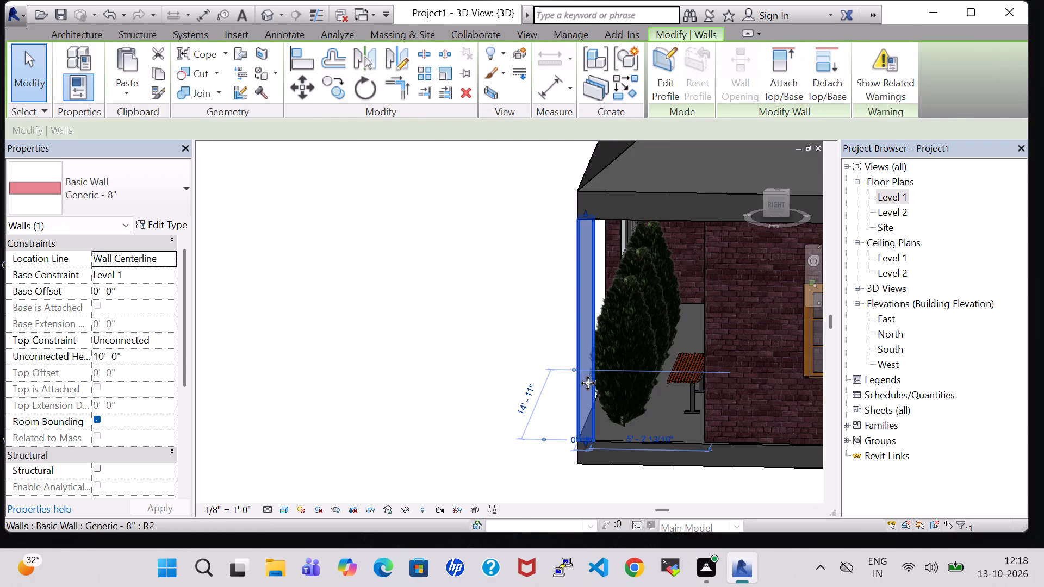
key(Delete)
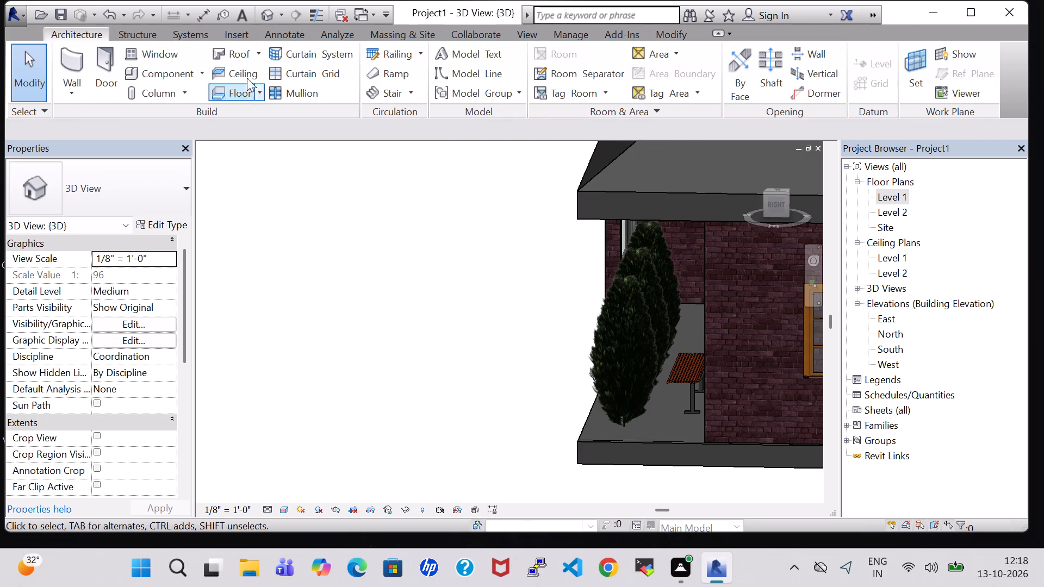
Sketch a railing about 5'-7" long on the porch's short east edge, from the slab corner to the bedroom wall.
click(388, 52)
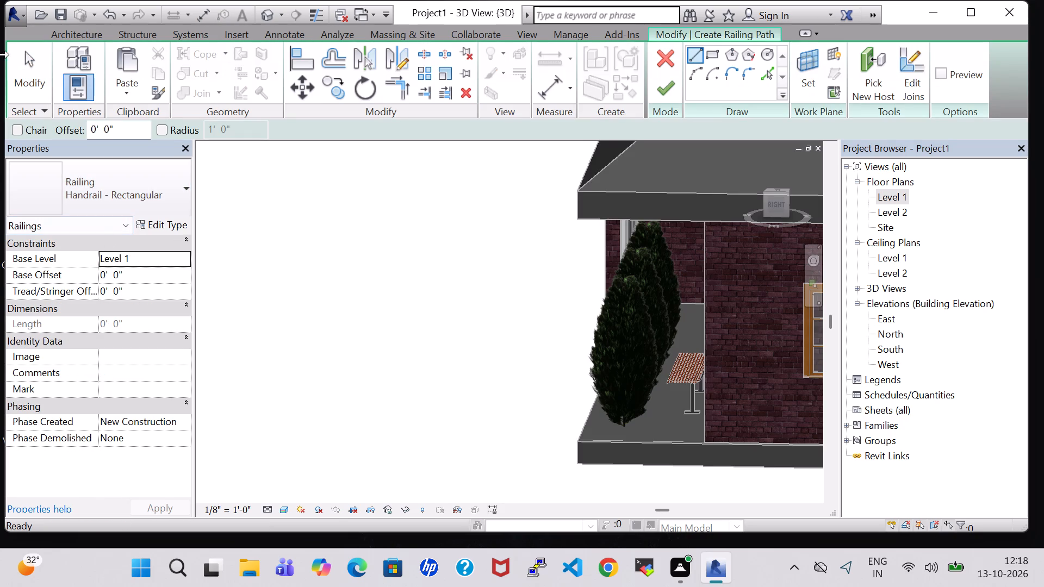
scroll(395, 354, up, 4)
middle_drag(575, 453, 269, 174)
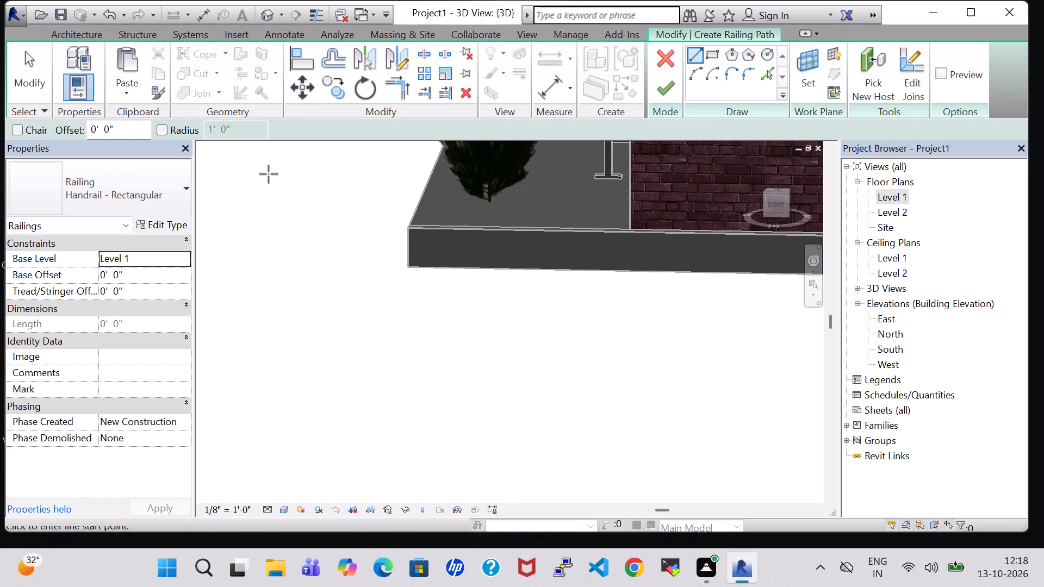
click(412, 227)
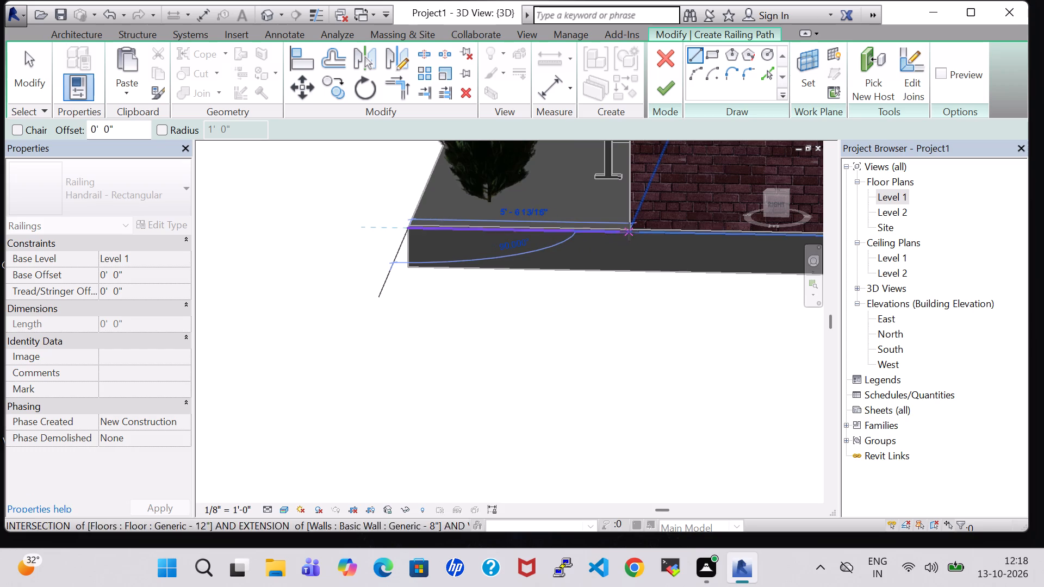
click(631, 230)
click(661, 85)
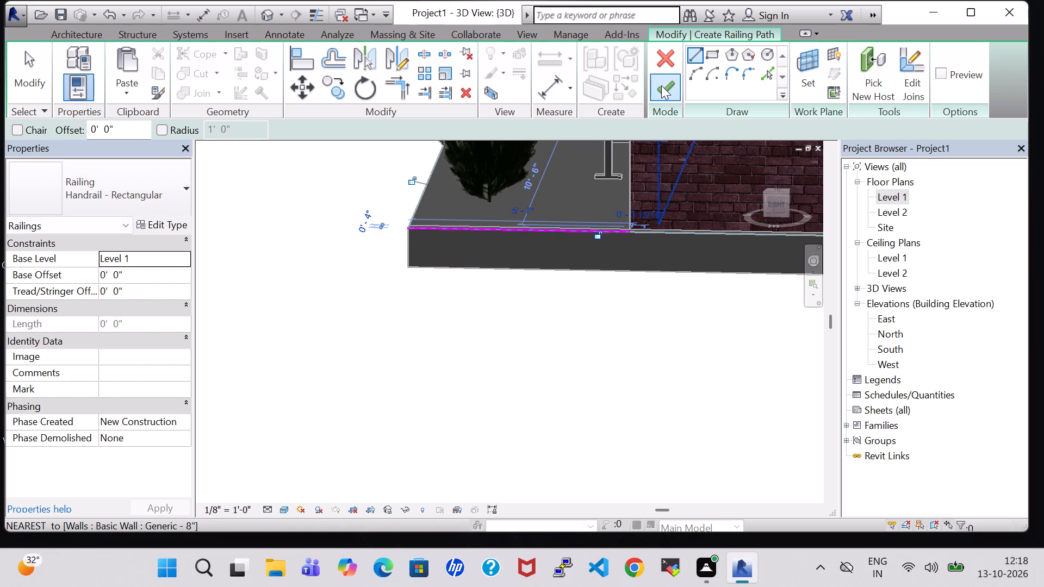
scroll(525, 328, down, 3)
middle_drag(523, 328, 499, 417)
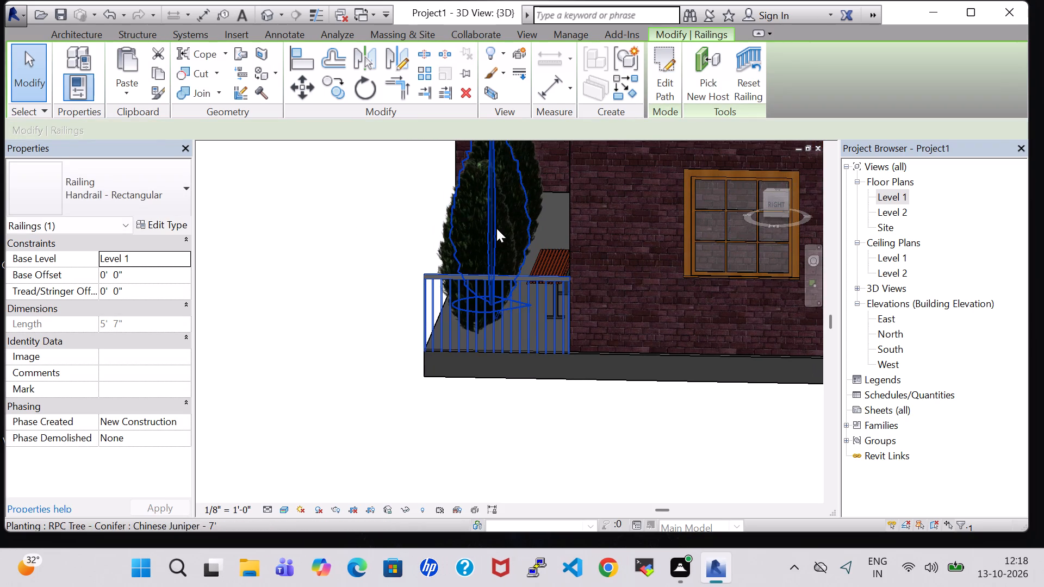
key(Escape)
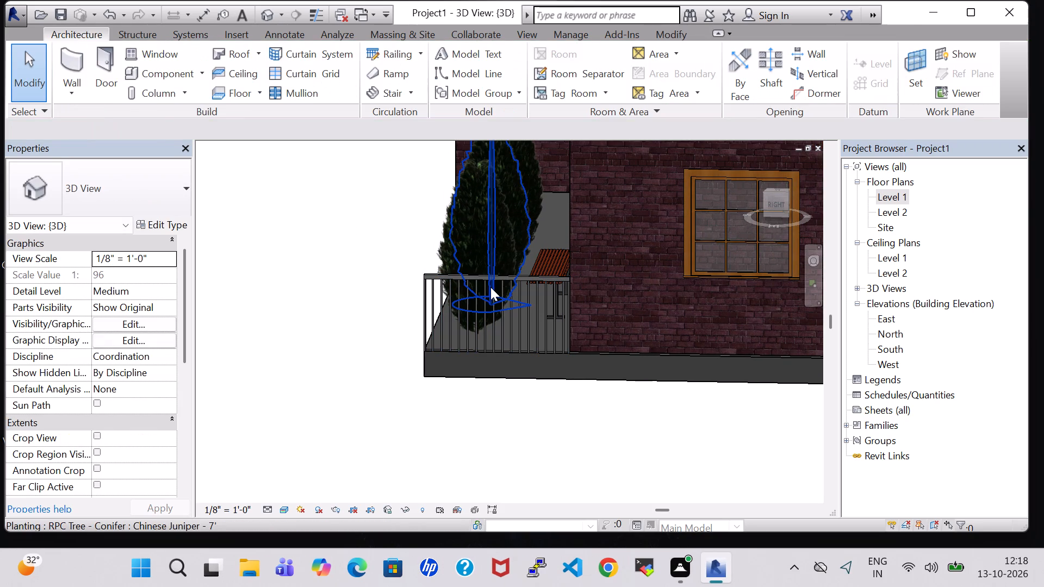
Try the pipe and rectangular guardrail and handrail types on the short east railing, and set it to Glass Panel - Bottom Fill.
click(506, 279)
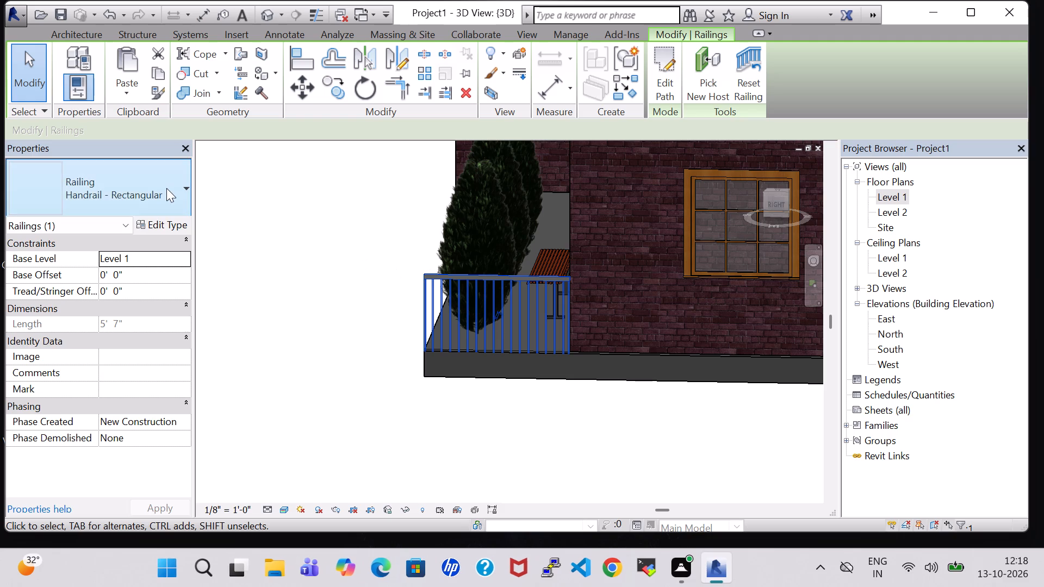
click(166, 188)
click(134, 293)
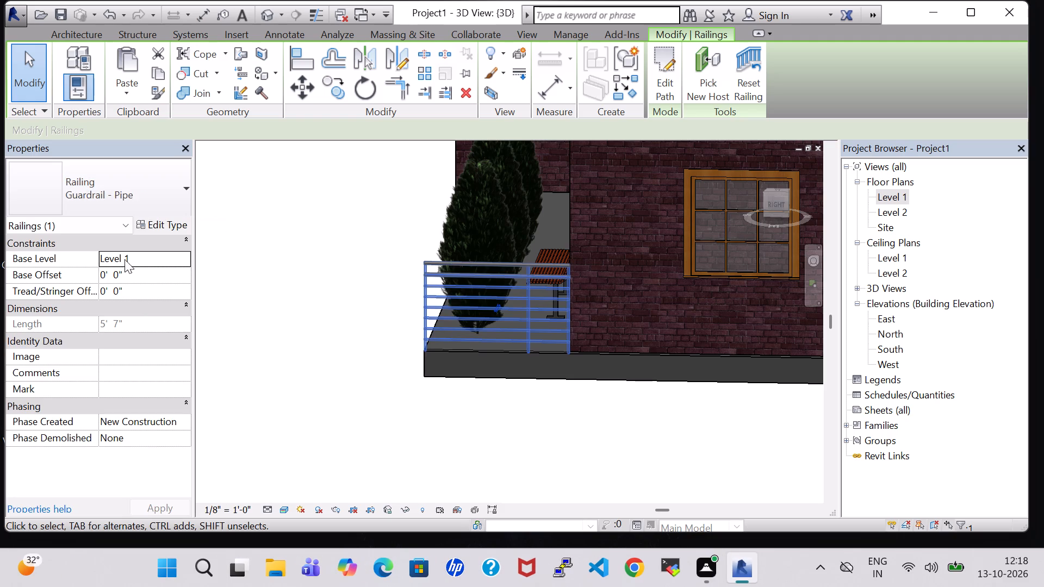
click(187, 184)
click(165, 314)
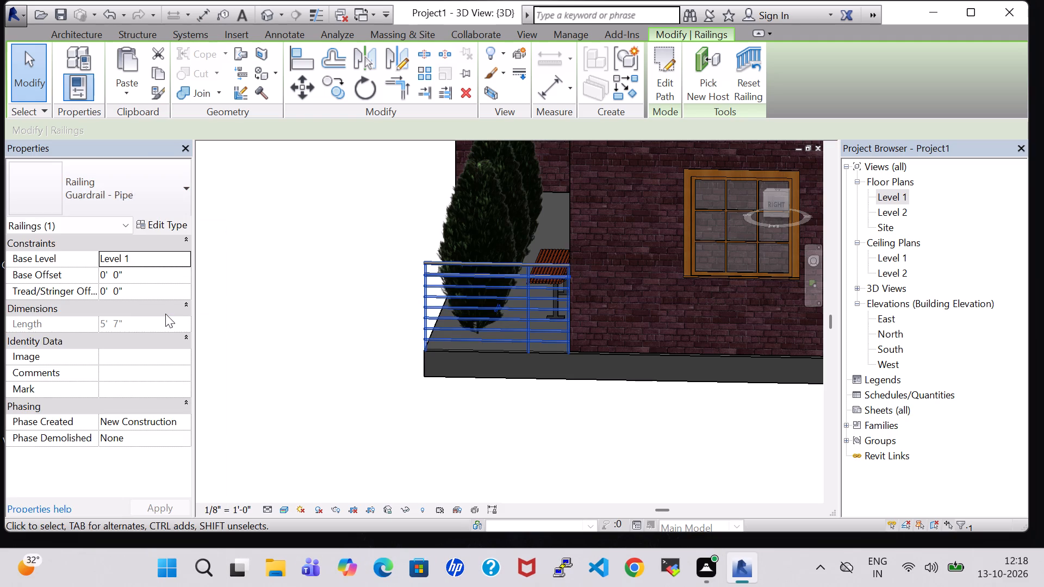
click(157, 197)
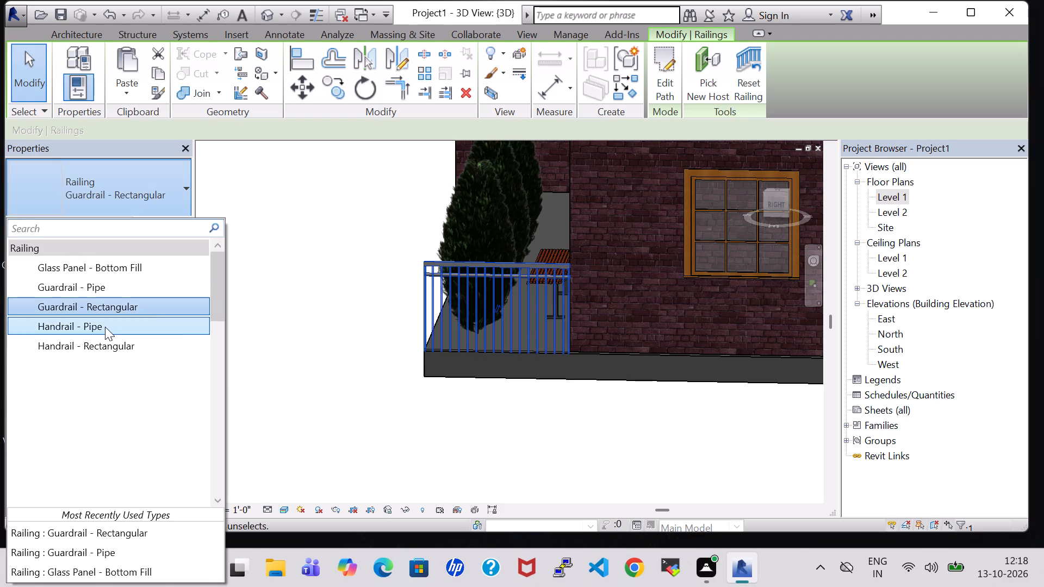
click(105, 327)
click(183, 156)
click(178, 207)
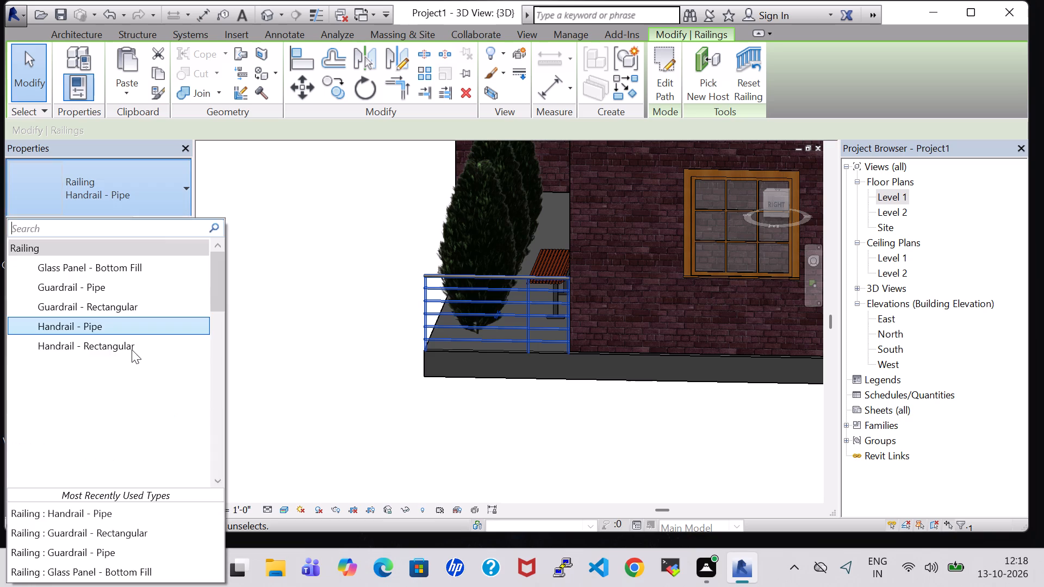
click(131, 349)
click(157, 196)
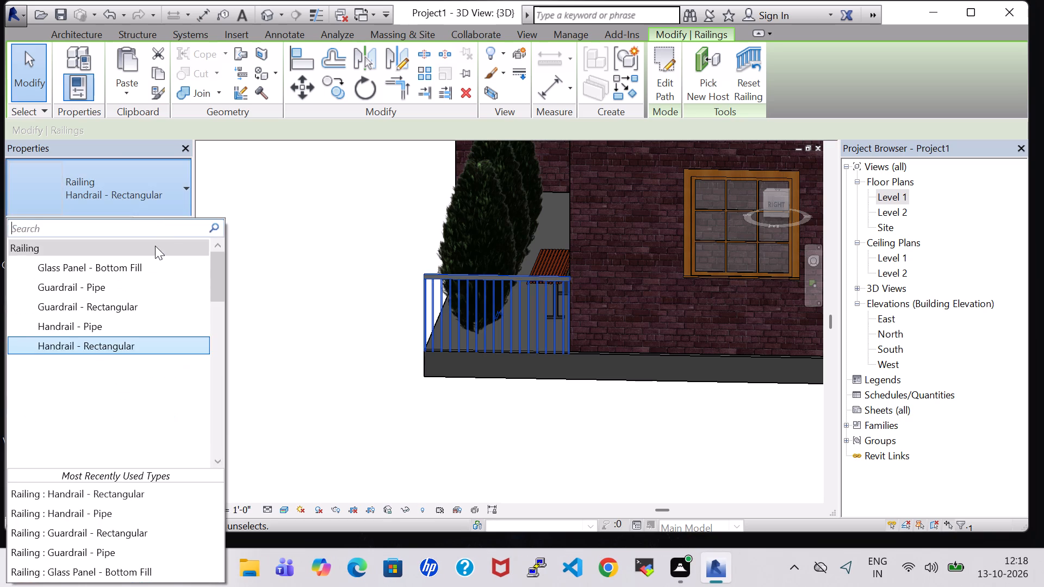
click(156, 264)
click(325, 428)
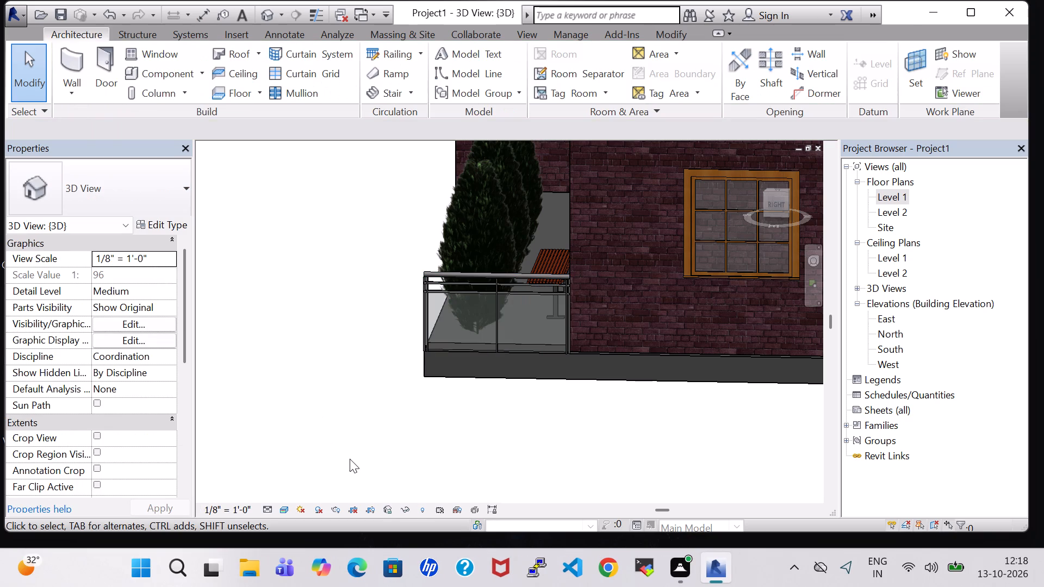
Sketch a railing about 18'-9" long across the porch's front edge, from the parking-side brick pier to the southeast slab corner.
shift+middle_drag(350, 459, 568, 435)
shift+middle_click(564, 434)
shift+middle_click(564, 434)
shift+scroll(564, 434, down, 2)
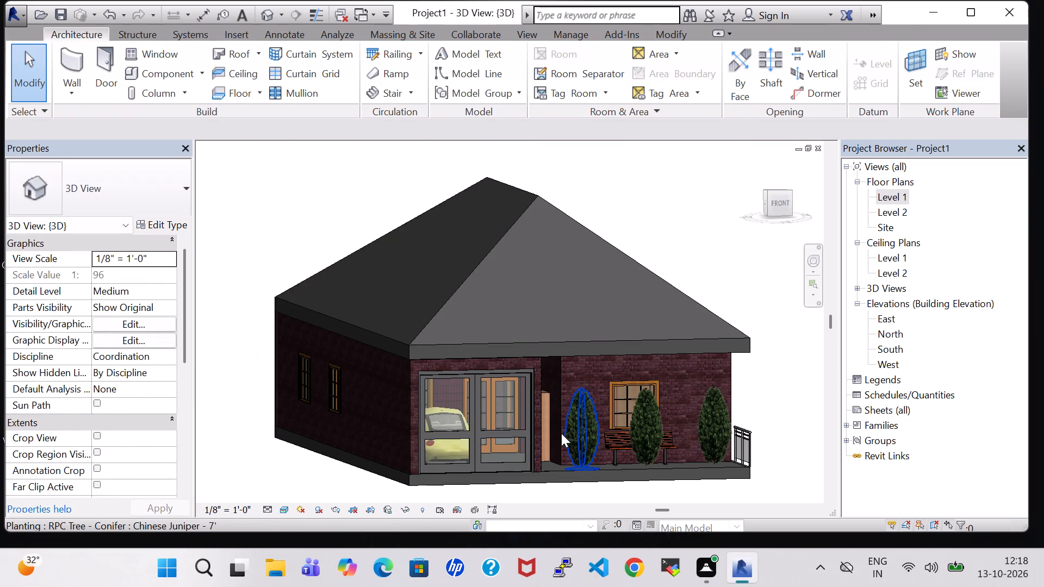
shift+middle_drag(785, 380, 762, 387)
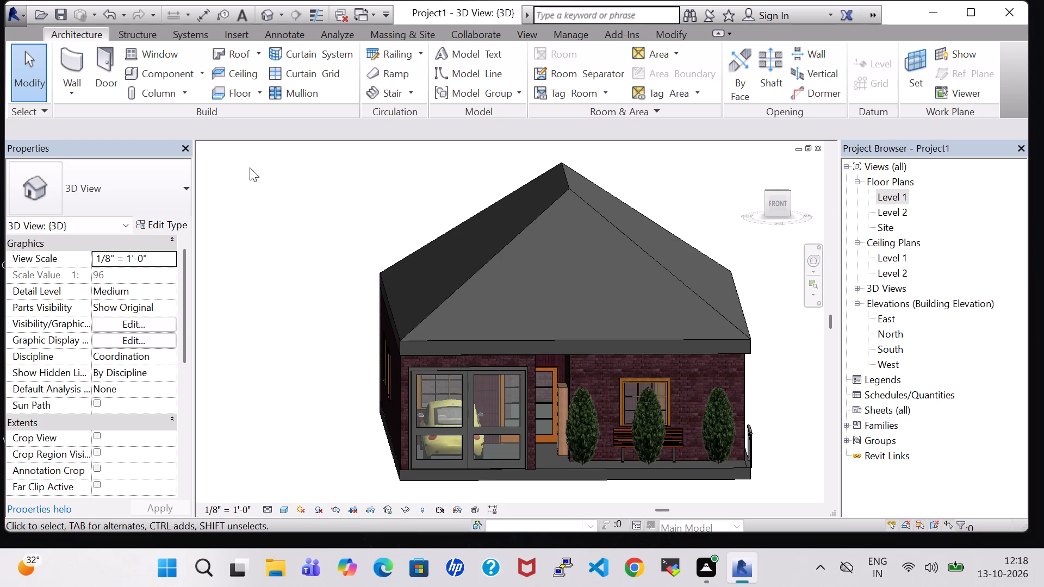
middle_drag(268, 179, 212, 161)
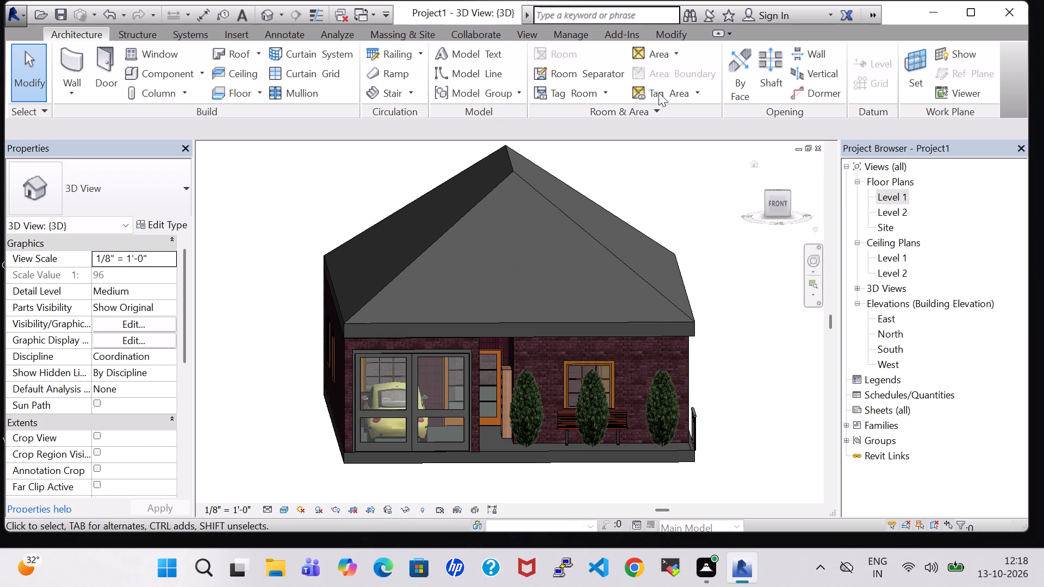
click(379, 52)
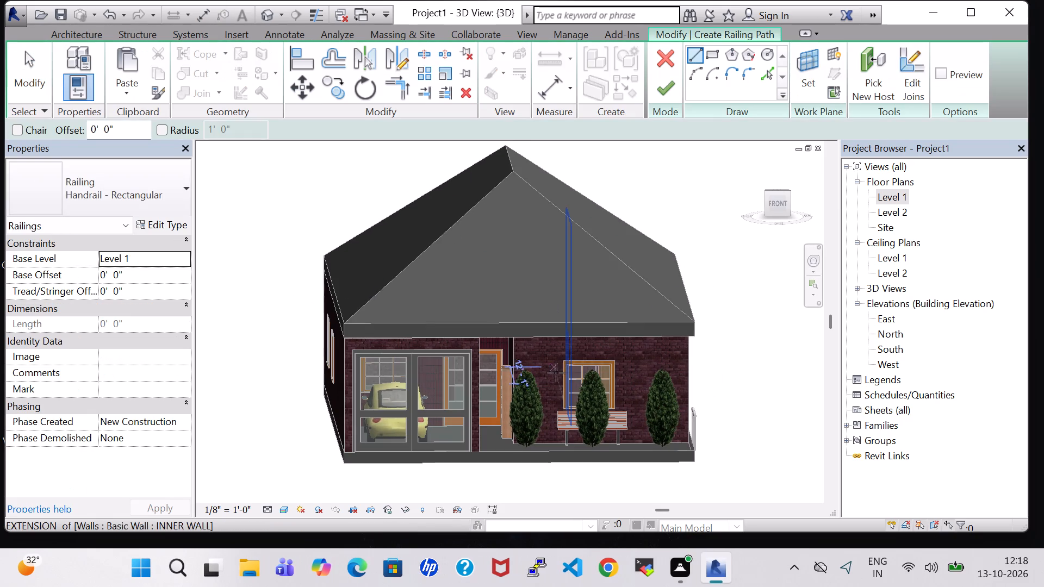
scroll(472, 449, up, 9)
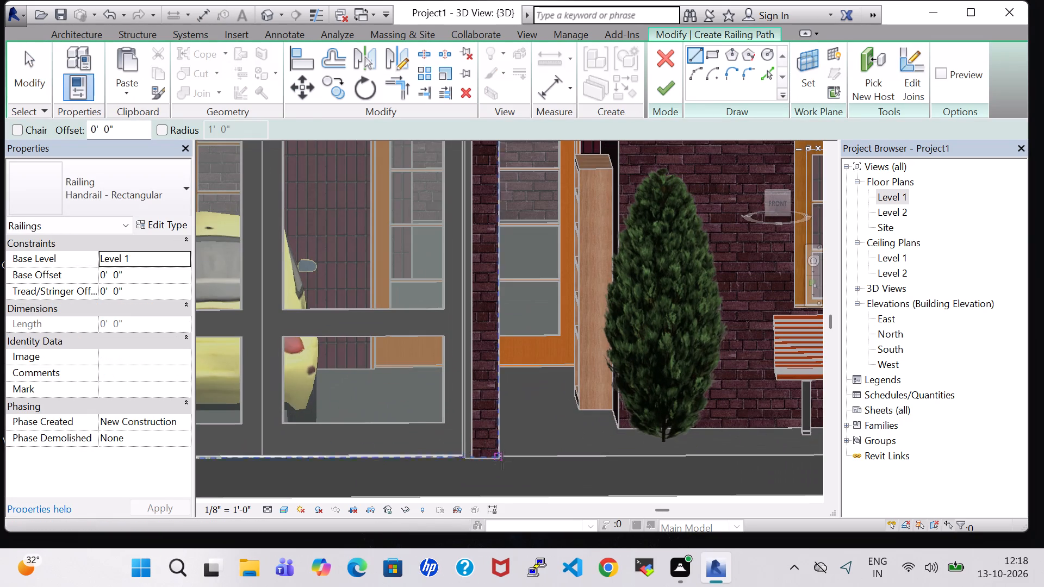
click(501, 459)
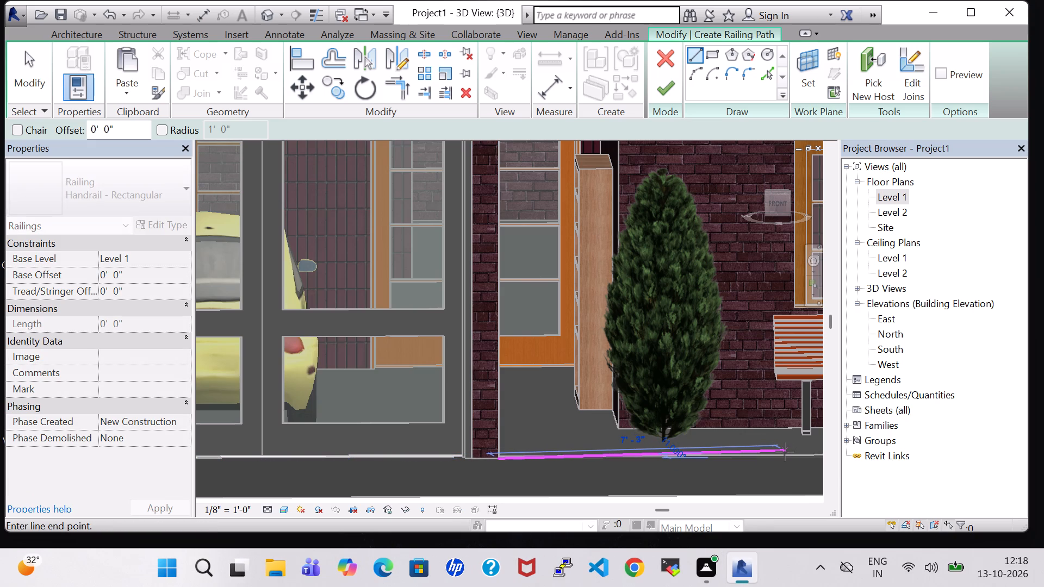
middle_drag(784, 457, 585, 458)
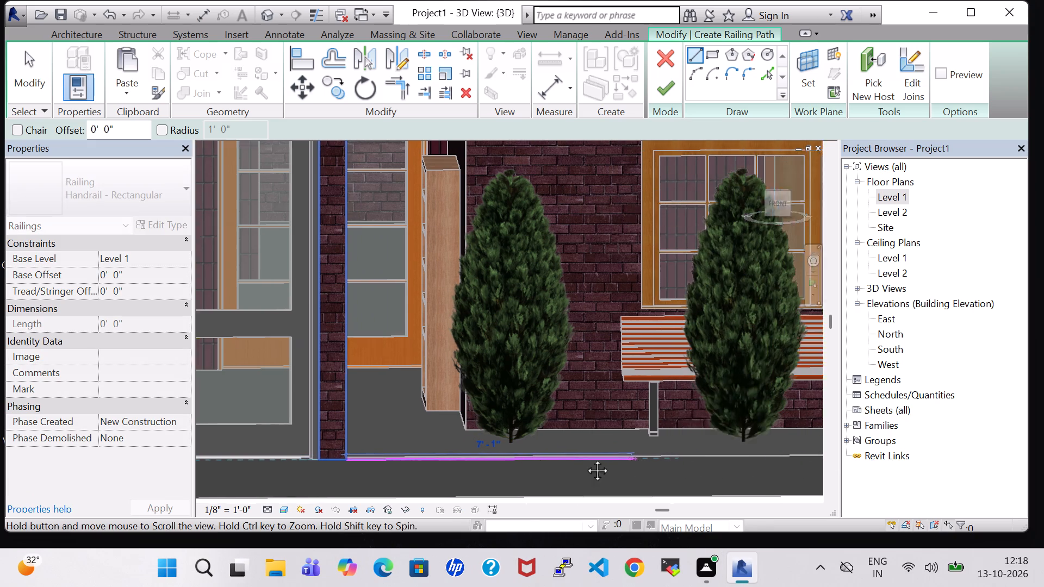
middle_drag(585, 458, 500, 452)
middle_drag(706, 451, 413, 457)
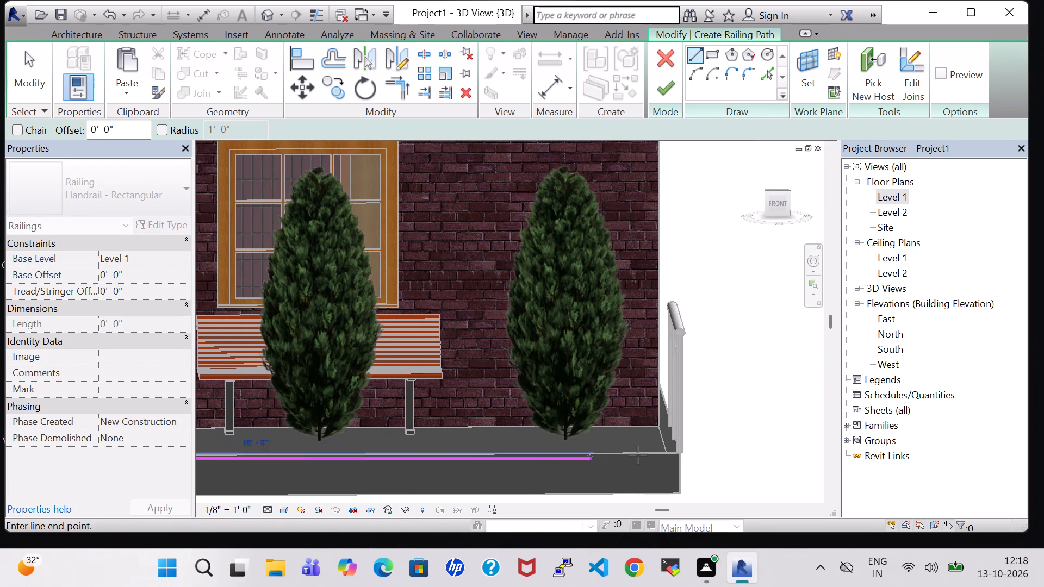
click(681, 451)
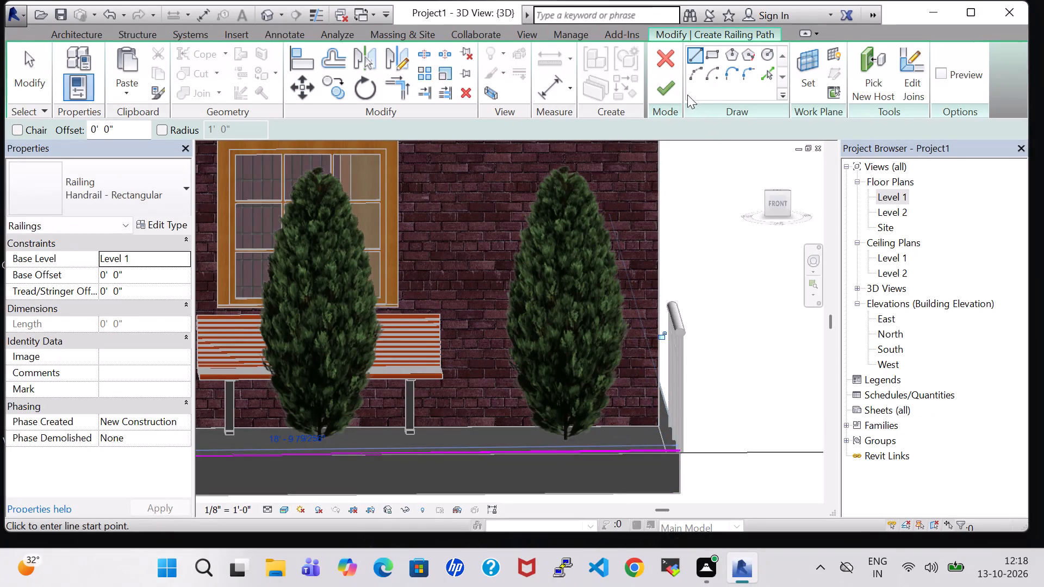
click(660, 90)
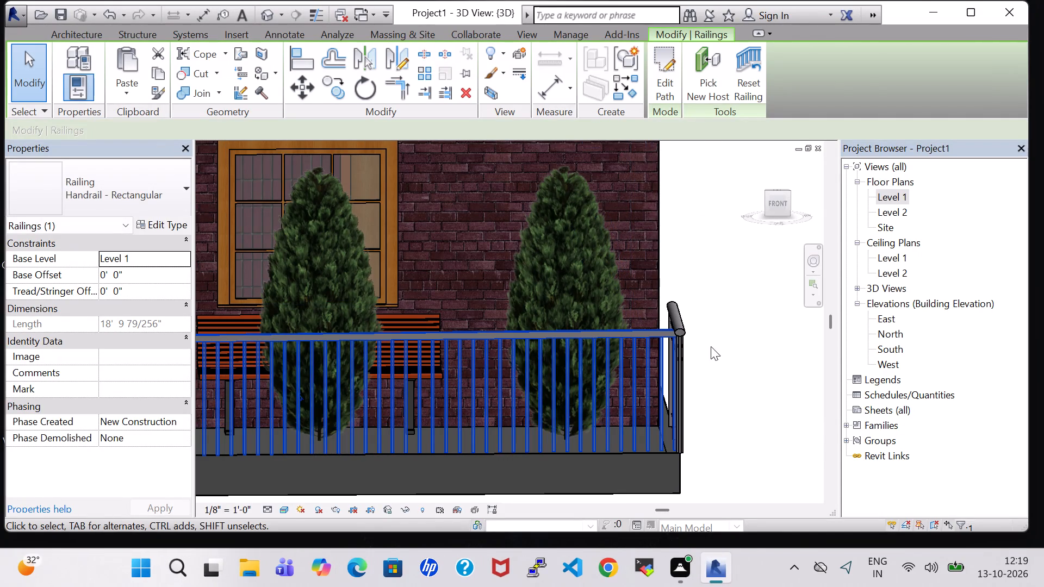
key(Escape)
Change the front porch railing's type to Glass Panel - Bottom Fill.
click(633, 332)
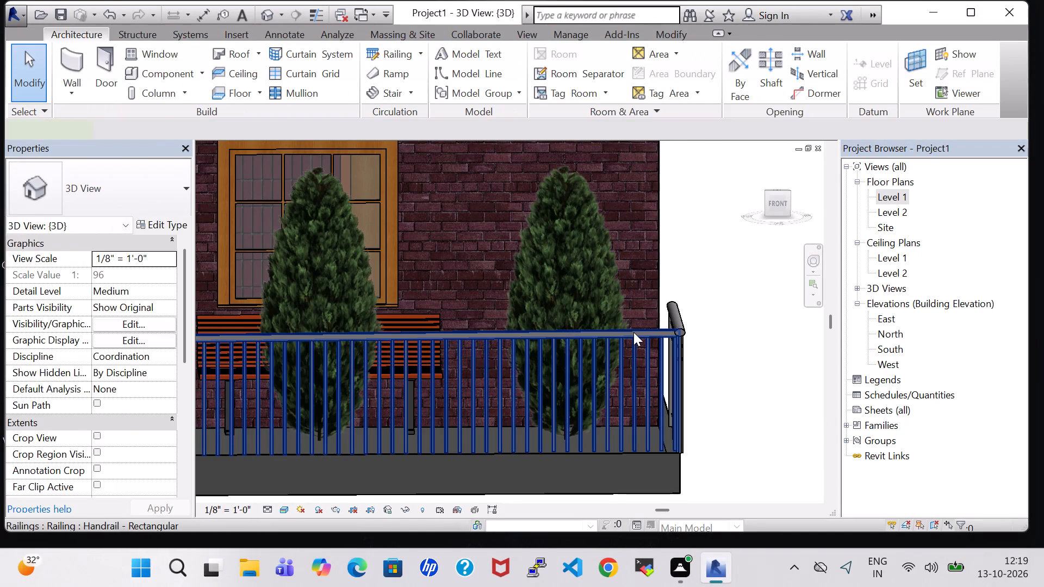
click(139, 195)
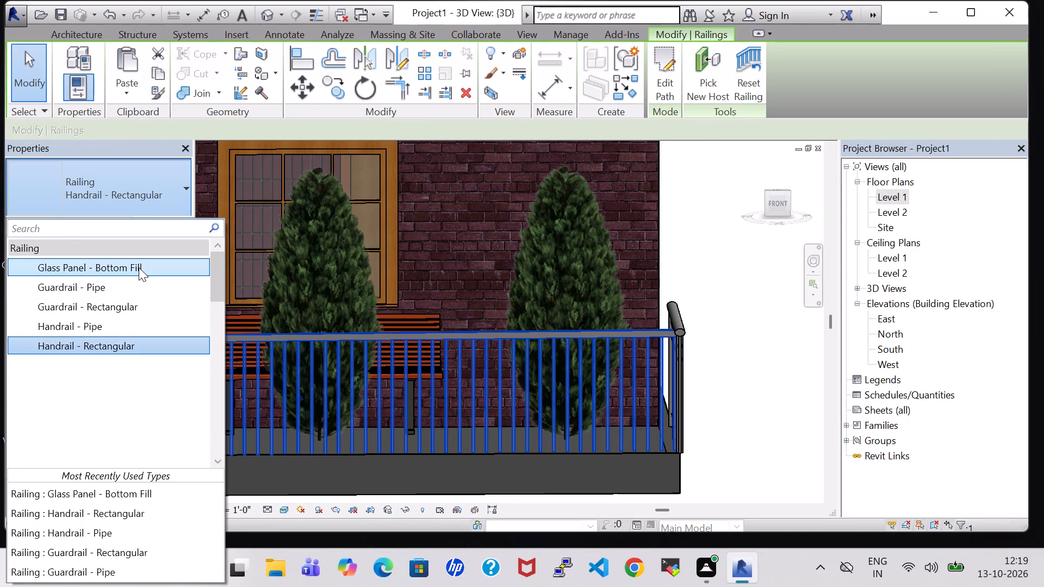
click(139, 267)
click(716, 327)
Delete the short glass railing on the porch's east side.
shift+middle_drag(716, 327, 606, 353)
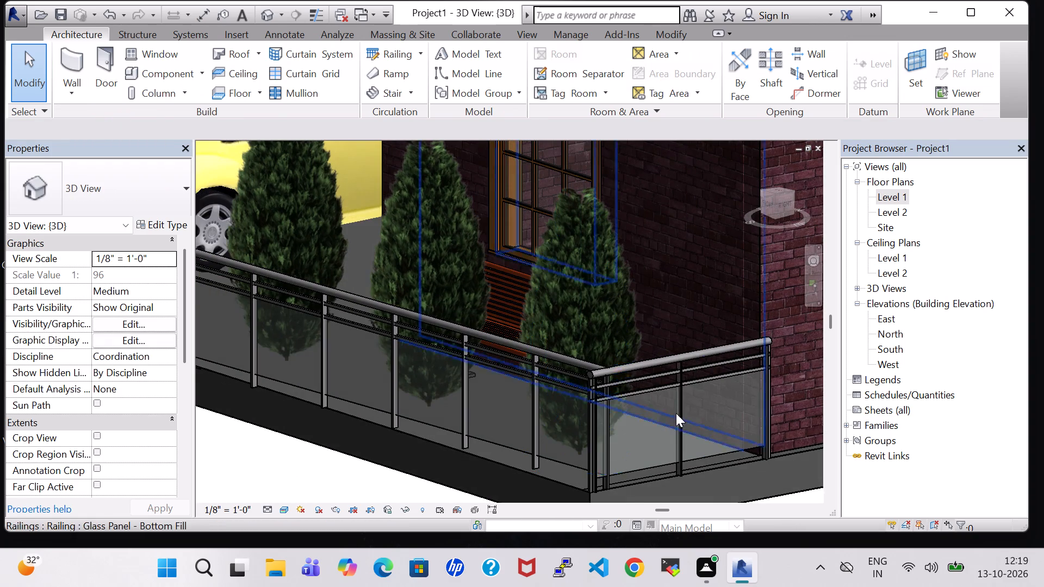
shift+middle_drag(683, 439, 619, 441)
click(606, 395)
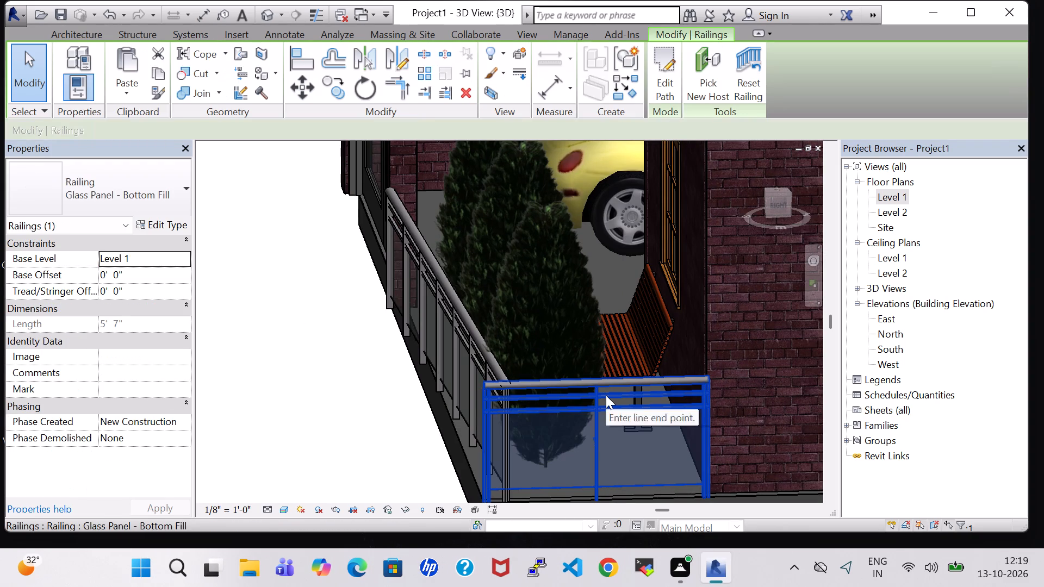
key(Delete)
Nudge the front glass railing six increments outward toward the porch slab's south edge.
middle_drag(606, 398, 527, 357)
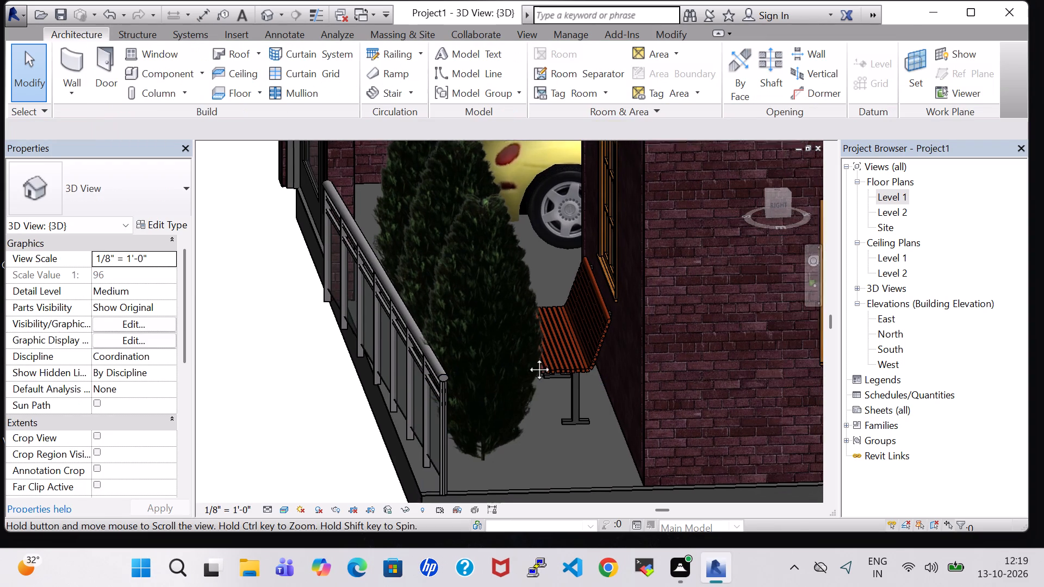
middle_drag(527, 357, 527, 355)
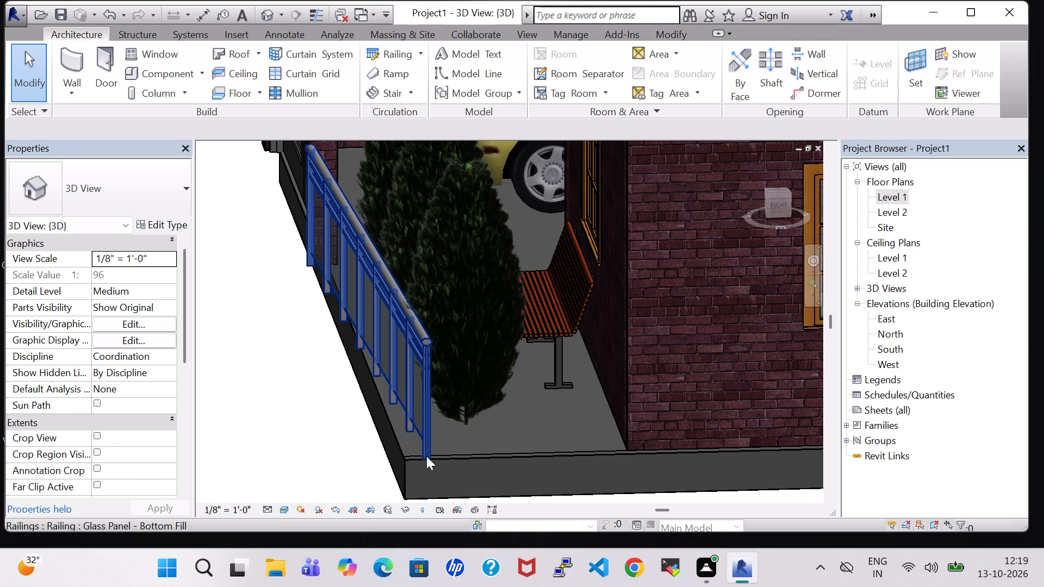
click(426, 456)
key(Left)
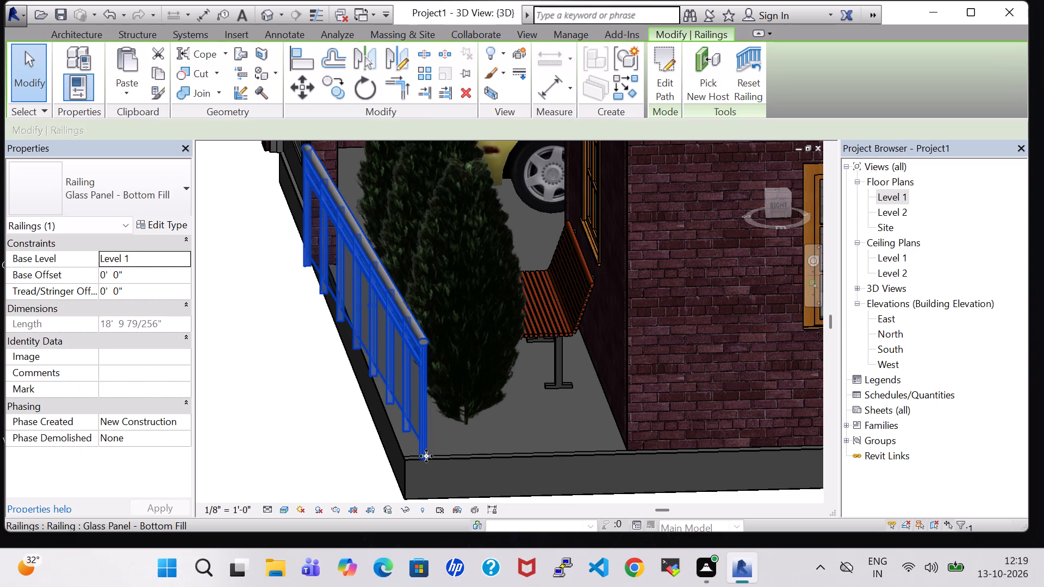
key(Left)
key(Left)
key(Left)
key(Left)
key(Left)
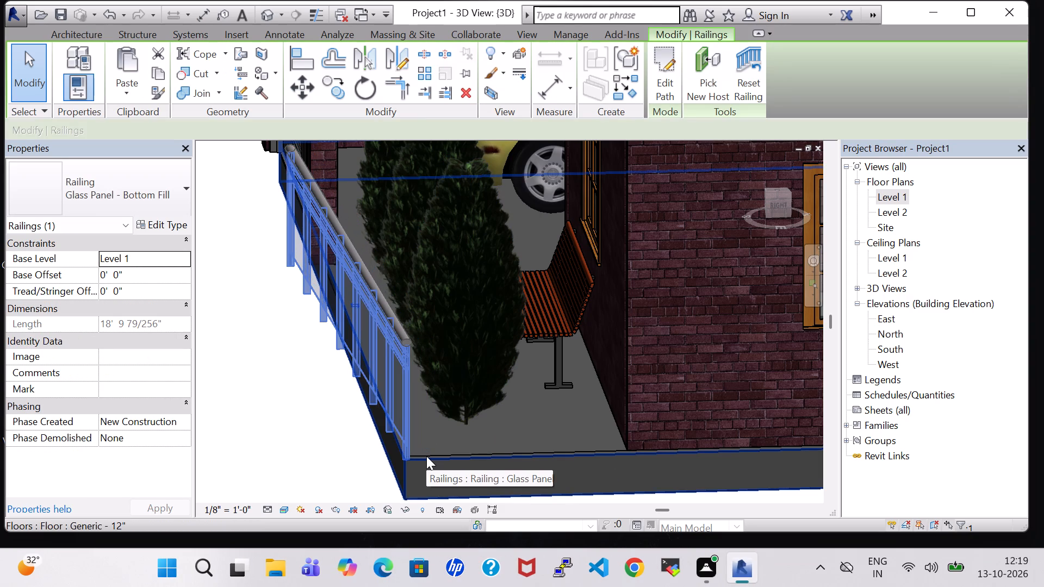
click(321, 450)
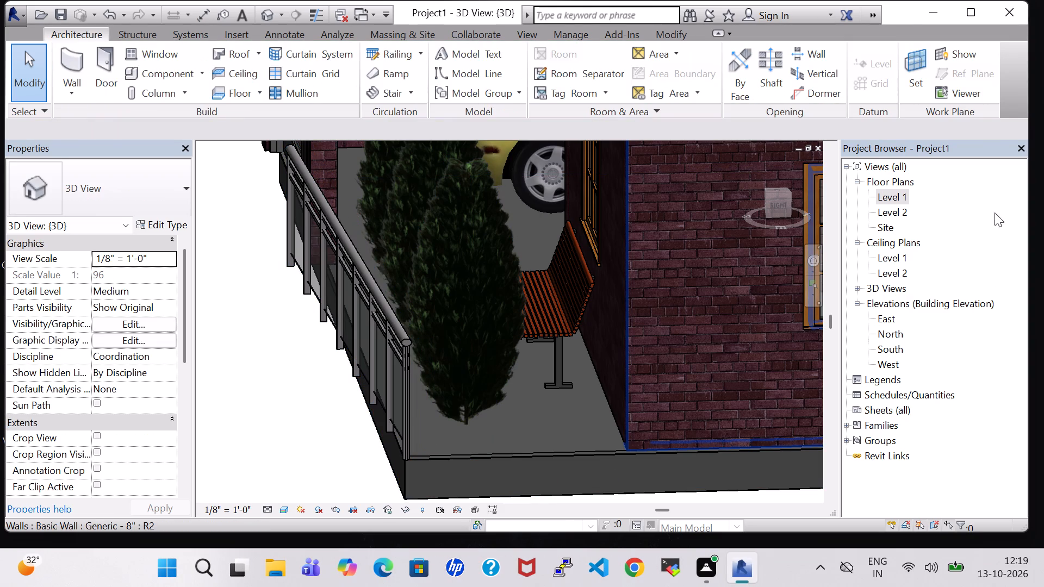
Delete the slanted glass railing along the front of the porch in the Level 1 floor plan.
double_click(894, 195)
scroll(642, 340, down, 2)
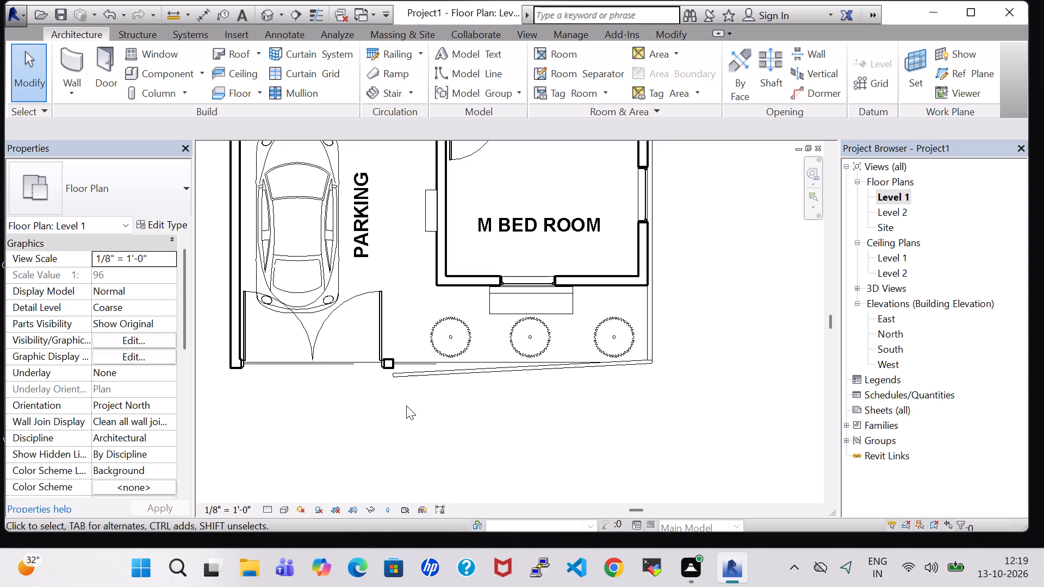
click(436, 376)
key(Delete)
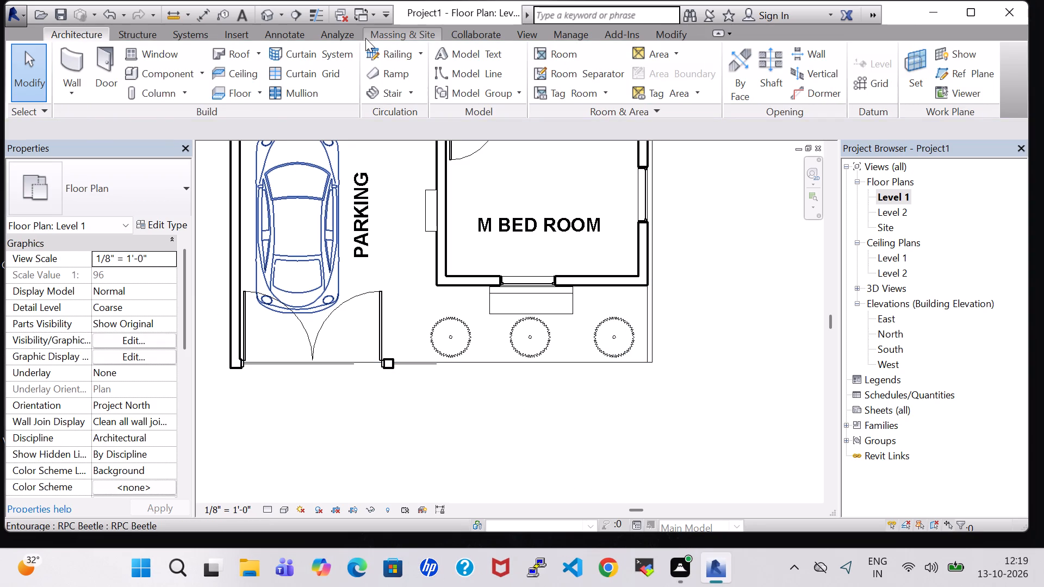
Sketch a straight railing about 18'-8" long along the porch's front edge, from the southeast slab corner to the parking-side brick pier.
click(384, 54)
scroll(393, 373, up, 7)
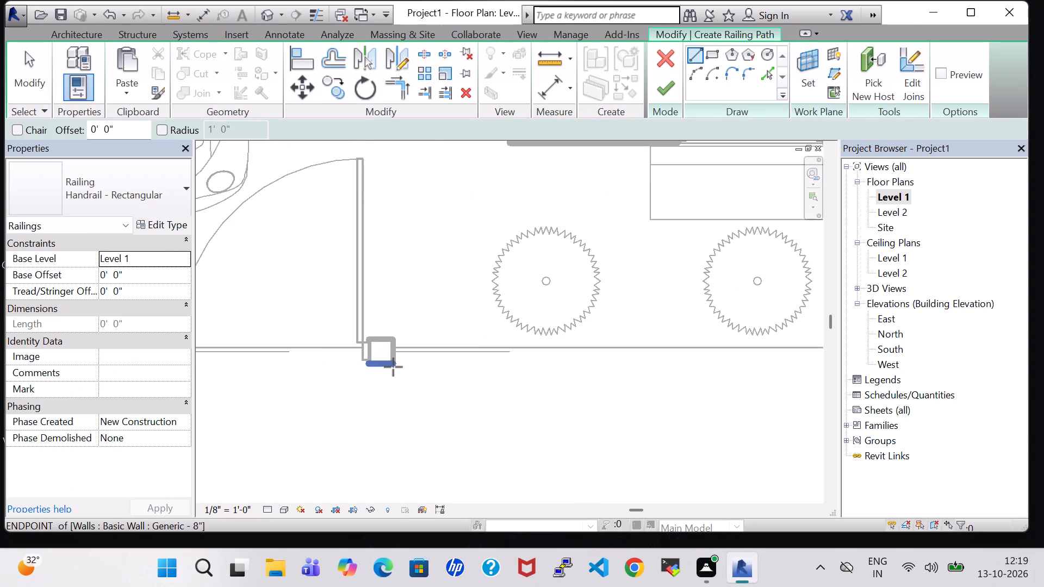
scroll(393, 367, up, 1)
scroll(459, 364, down, 6)
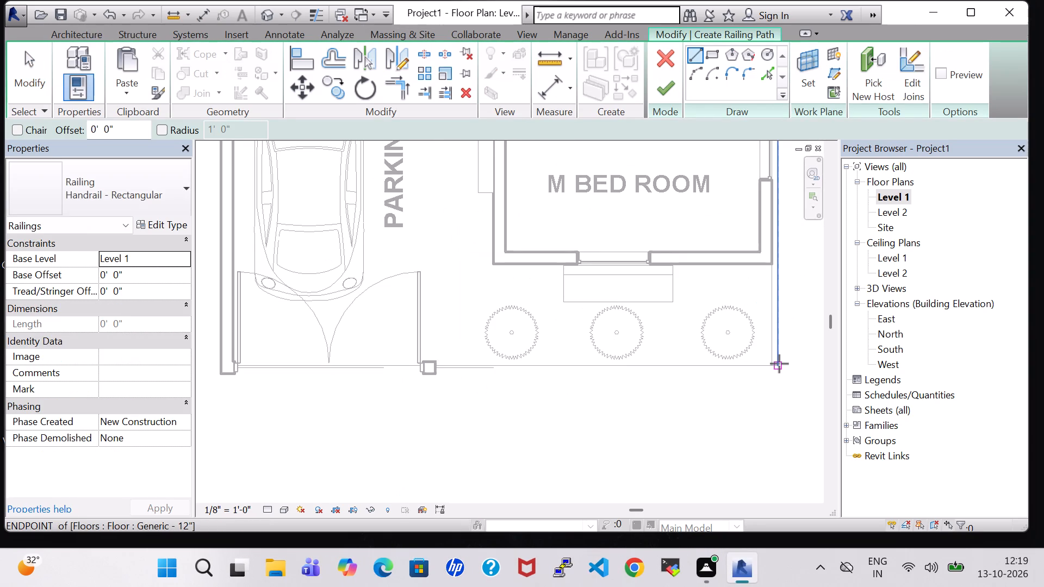
click(779, 364)
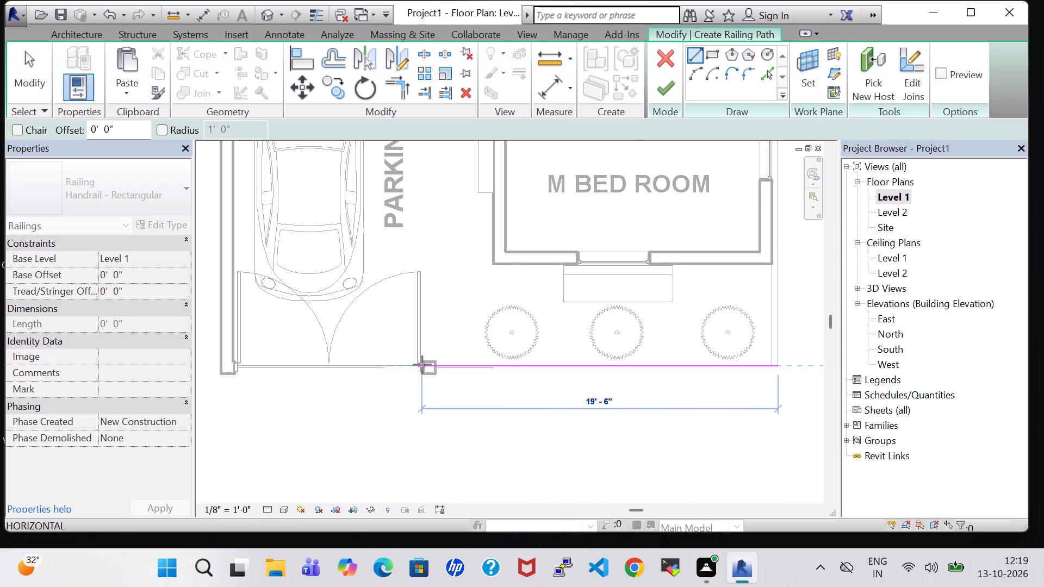
click(437, 366)
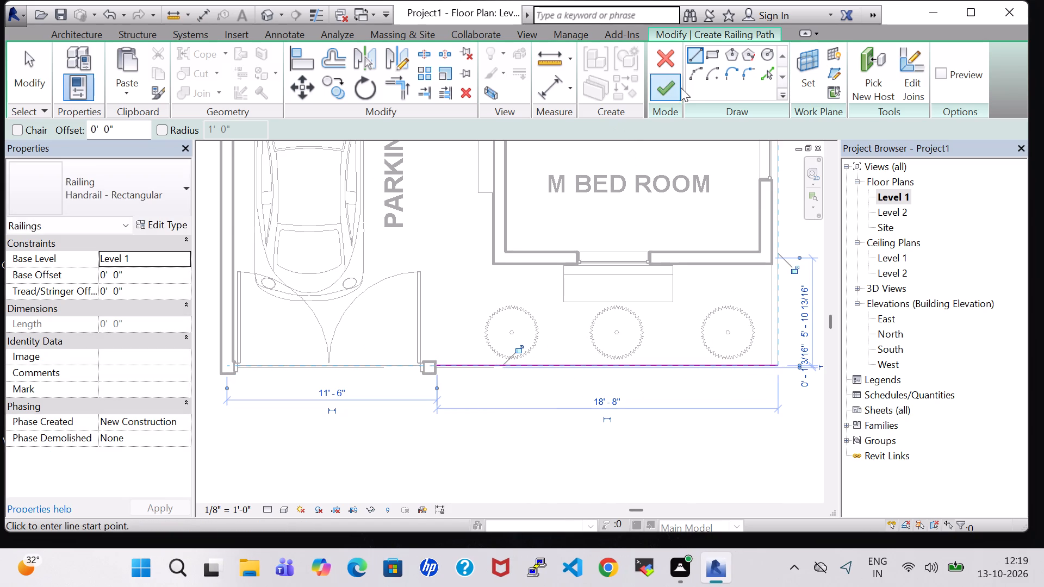
click(677, 86)
Change the new front porch railing's type to Glass Panel - Bottom Fill.
click(261, 13)
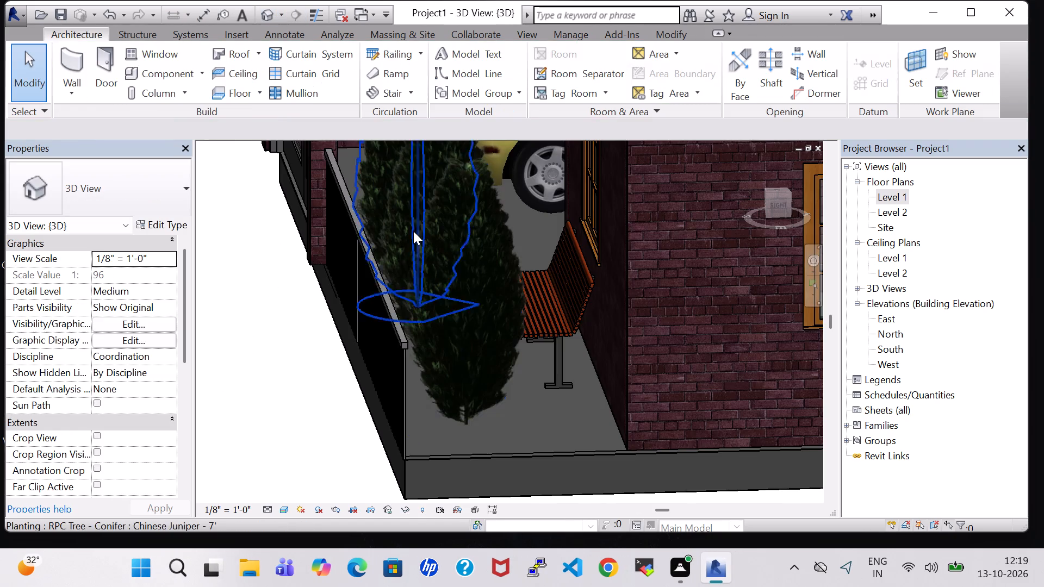
shift+middle_drag(307, 404, 352, 394)
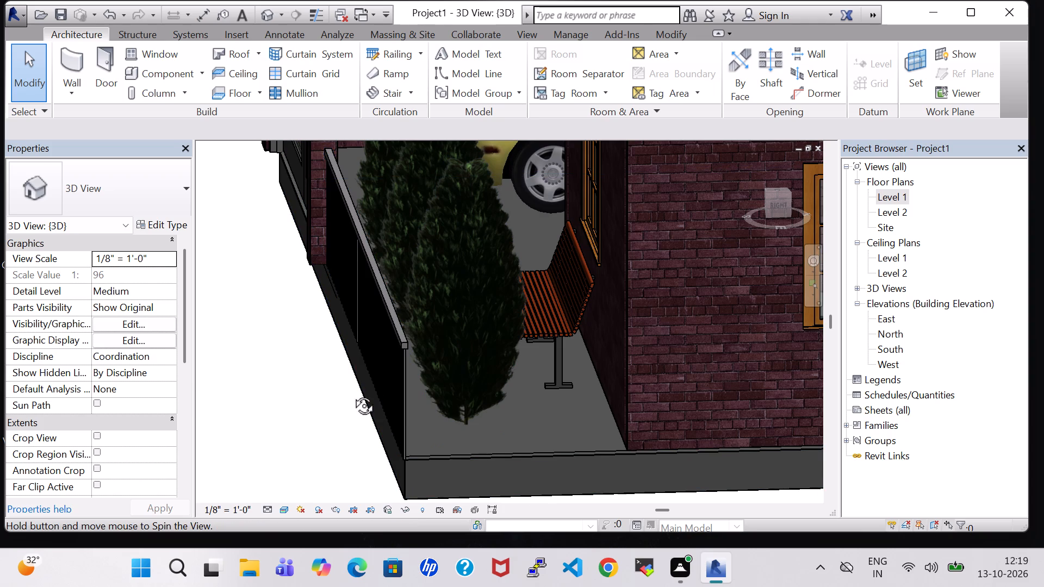
shift+middle_drag(352, 394, 389, 376)
middle_drag(373, 456, 801, 425)
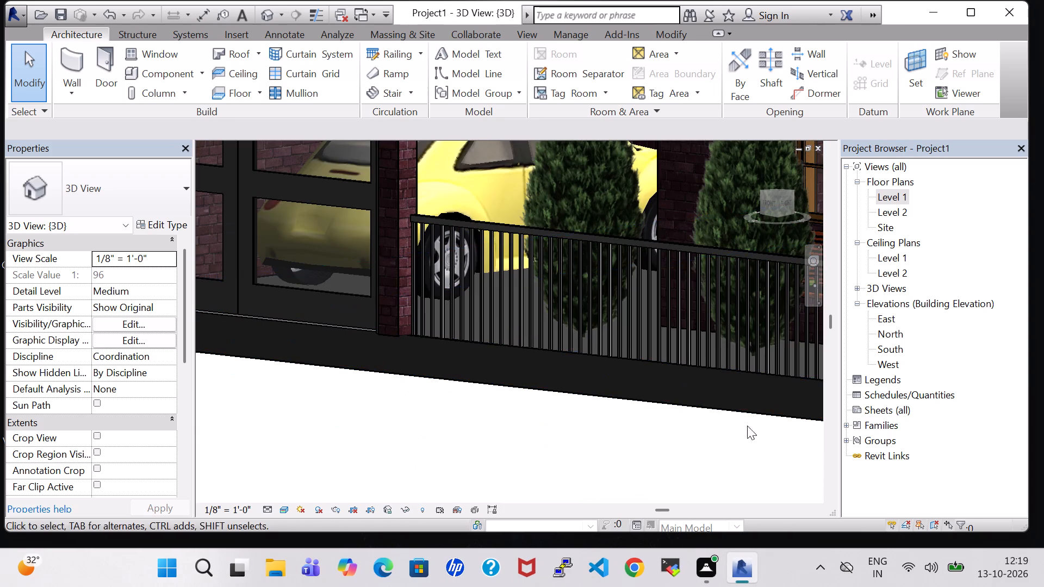
click(648, 334)
click(87, 185)
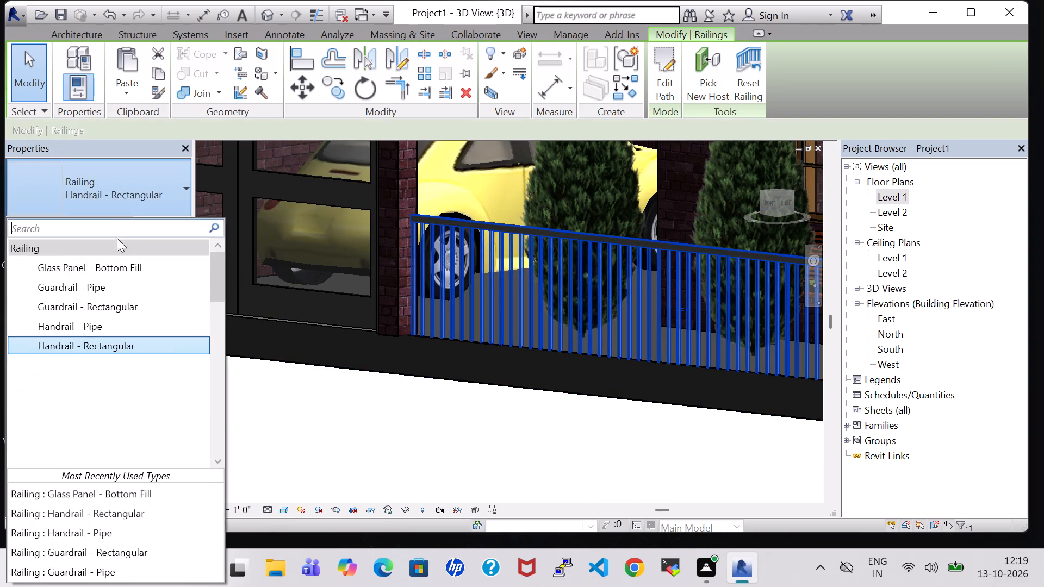
click(121, 274)
scroll(282, 339, down, 3)
scroll(413, 415, down, 2)
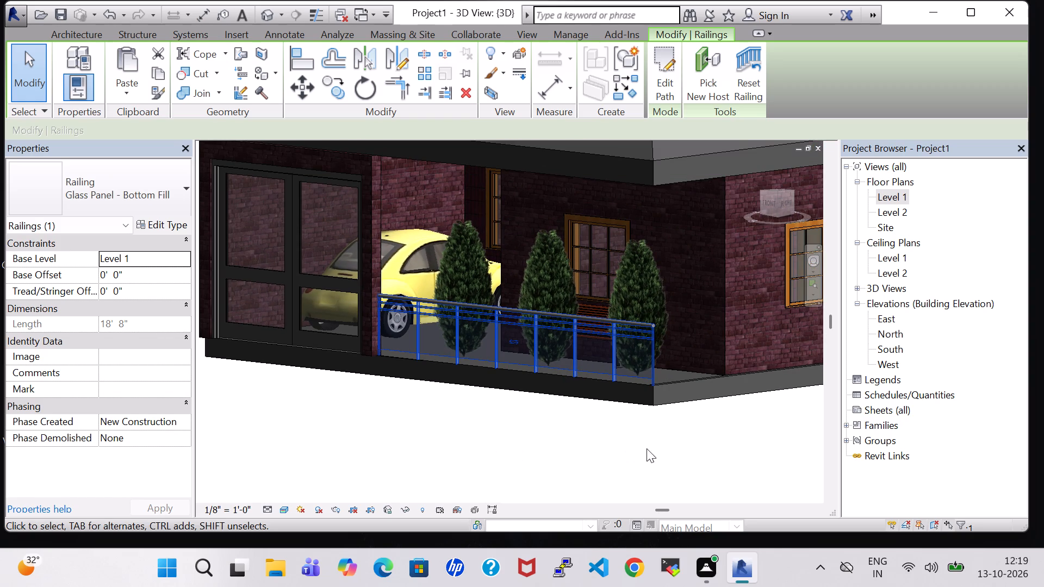
In the Level 1 plan, sketch a railing about 5'-5" long up the porch's east side, from the front railing to the bedroom wall line.
middle_drag(656, 439, 639, 439)
double_click(891, 198)
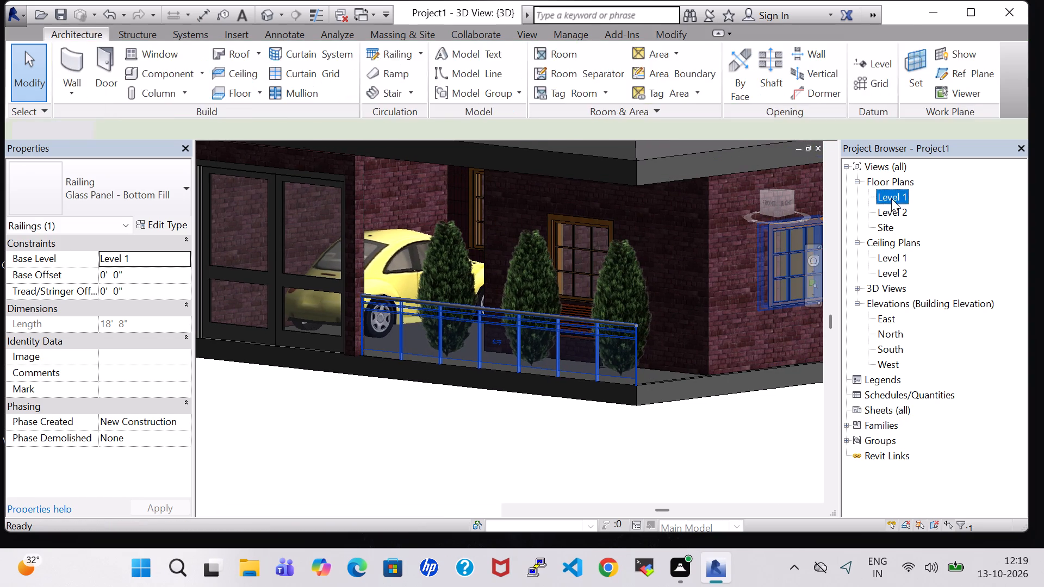
click(682, 451)
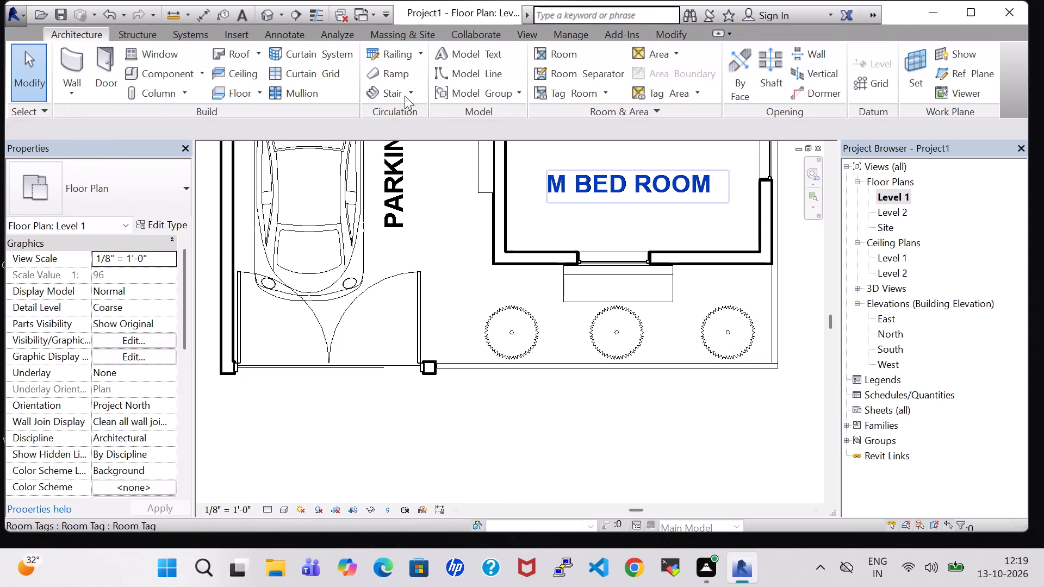
click(402, 49)
scroll(570, 358, down, 1)
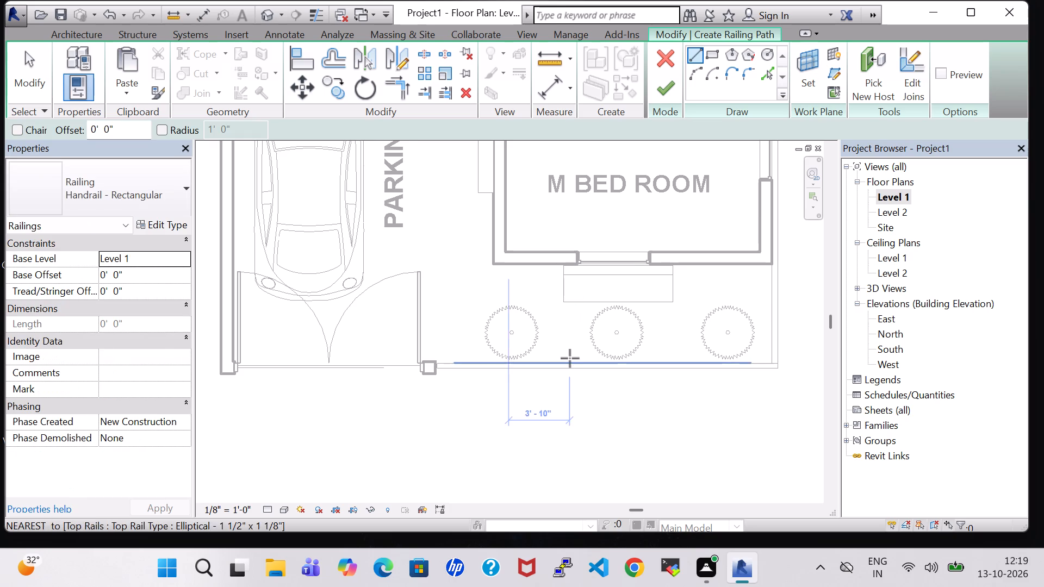
middle_drag(539, 422, 474, 427)
scroll(503, 405, up, 3)
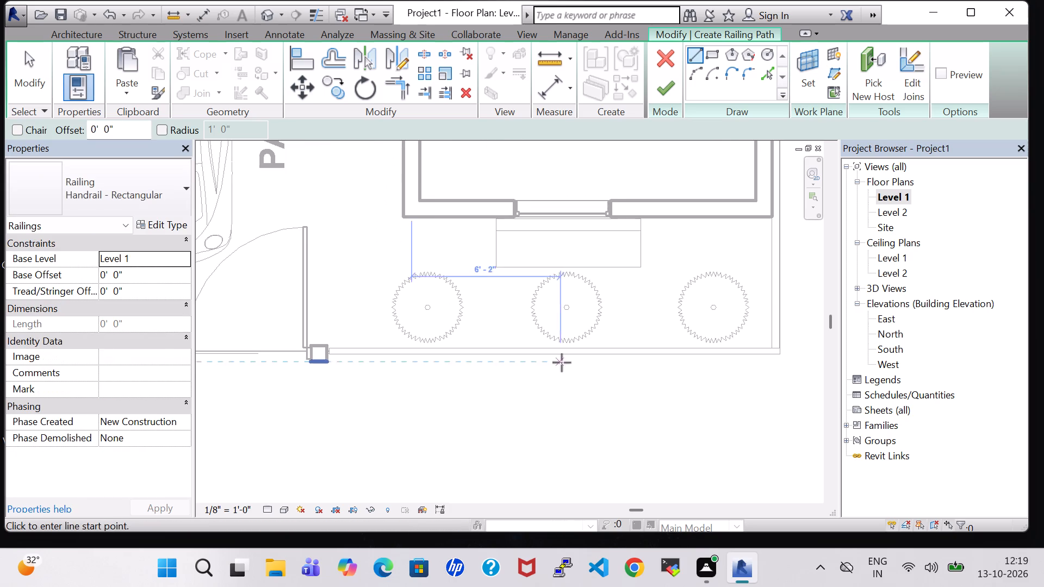
middle_drag(546, 366, 310, 395)
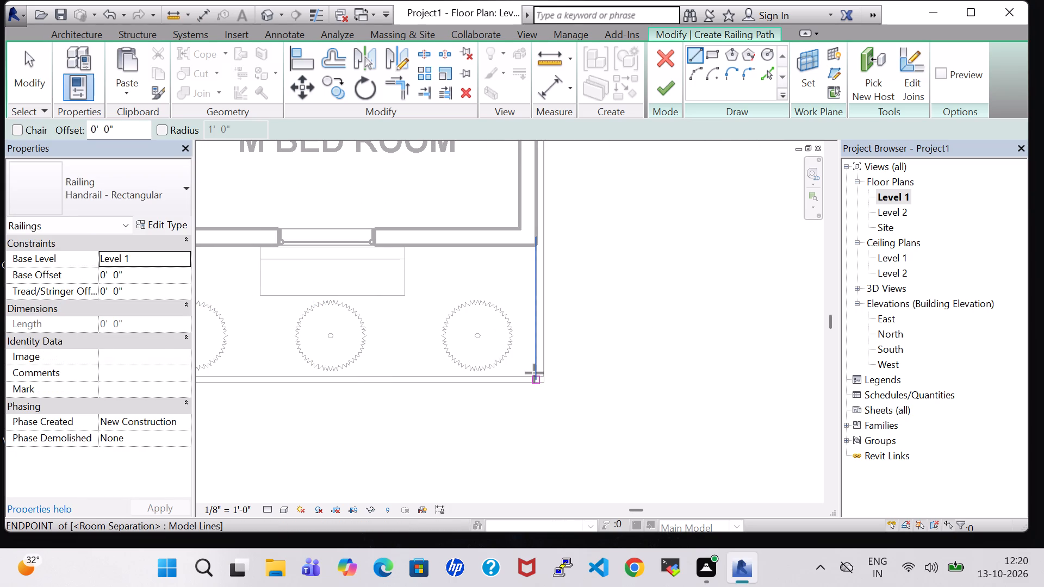
scroll(534, 373, up, 5)
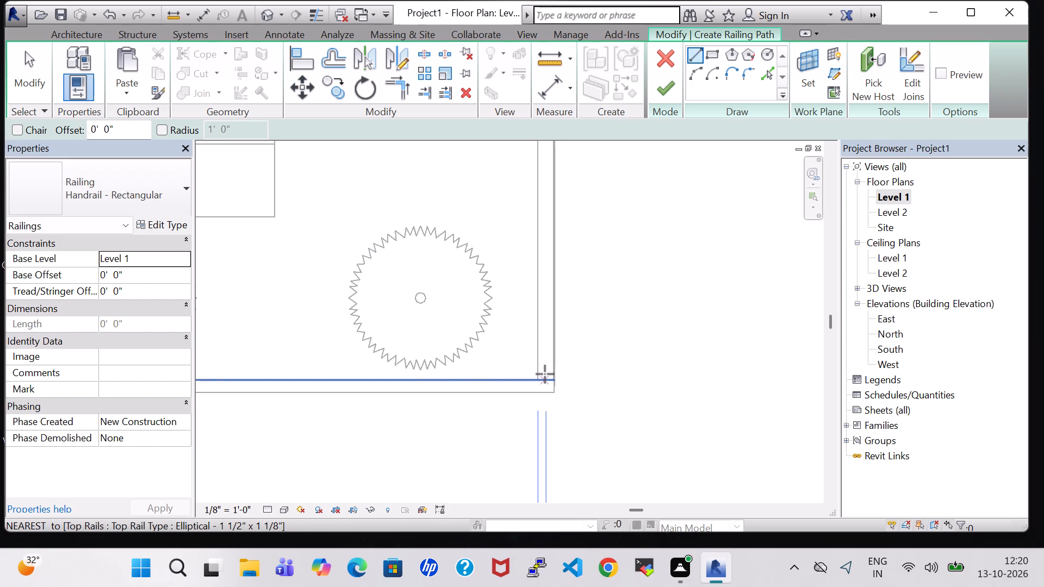
click(545, 378)
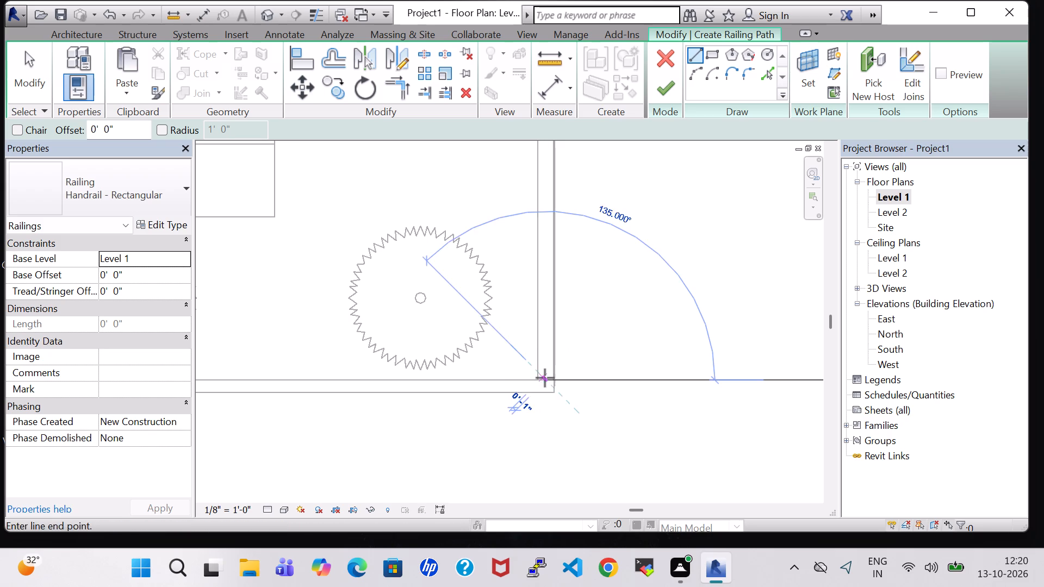
middle_drag(544, 190, 515, 294)
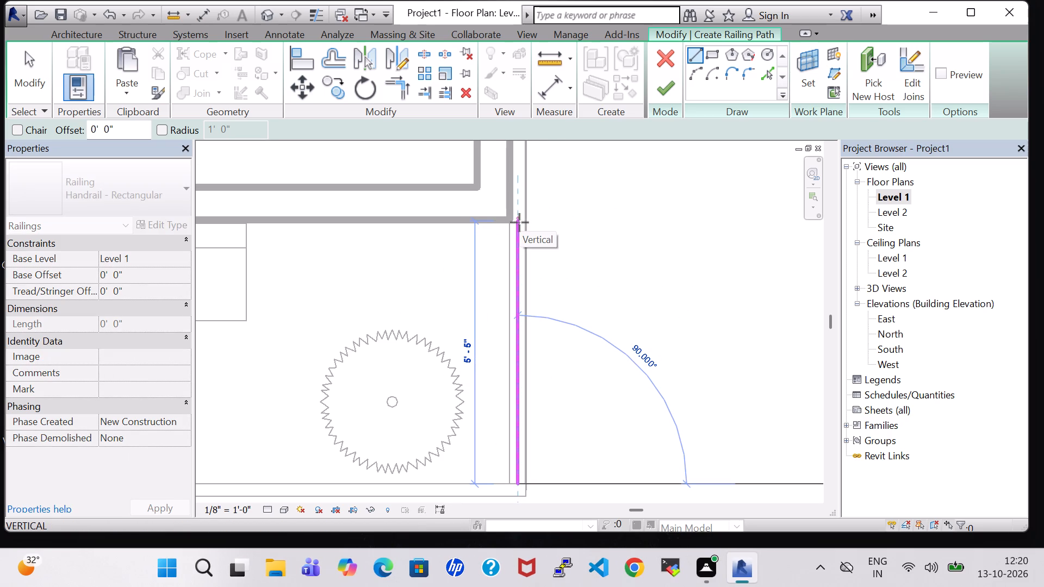
click(519, 222)
click(679, 97)
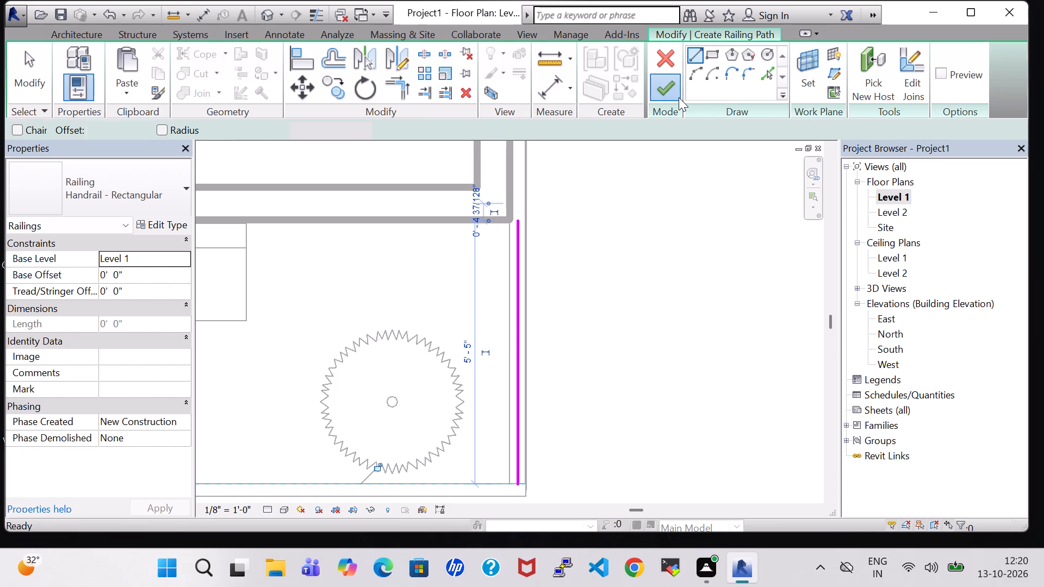
Nudge the porch's east side railing one increment west, inward from the slab edge.
click(270, 21)
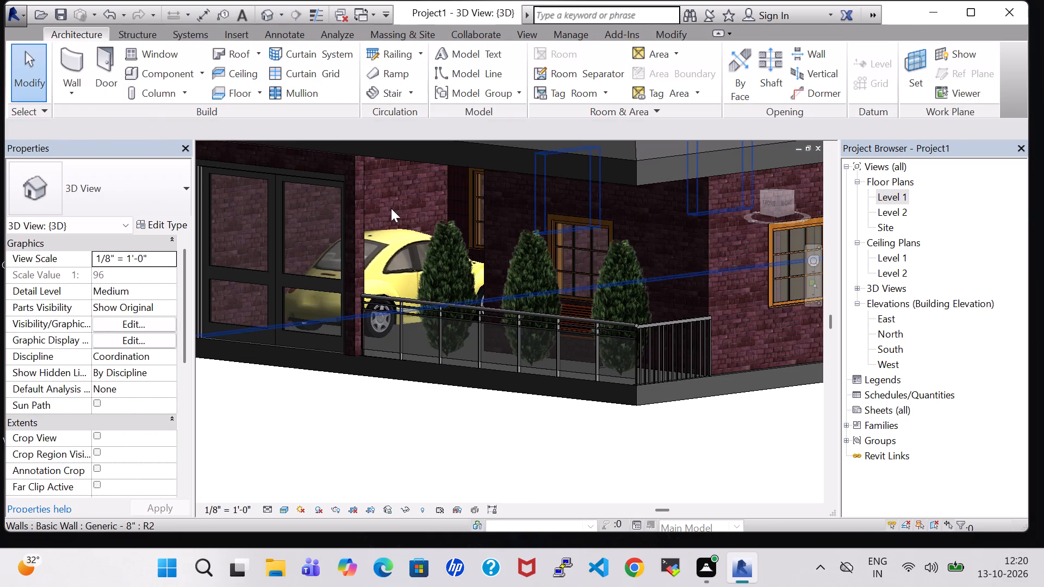
shift+middle_drag(556, 440, 654, 546)
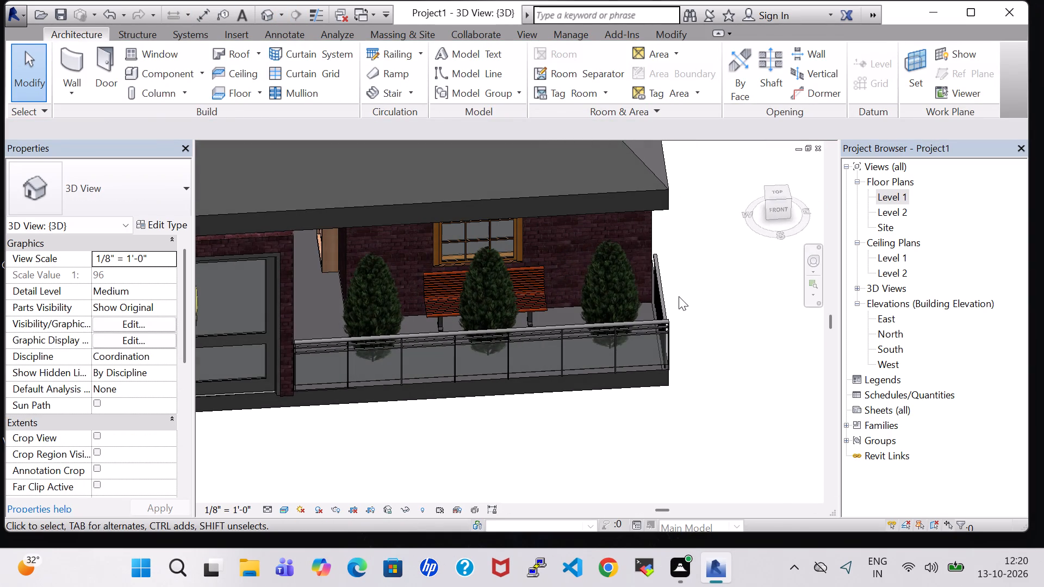
click(660, 294)
key(Left)
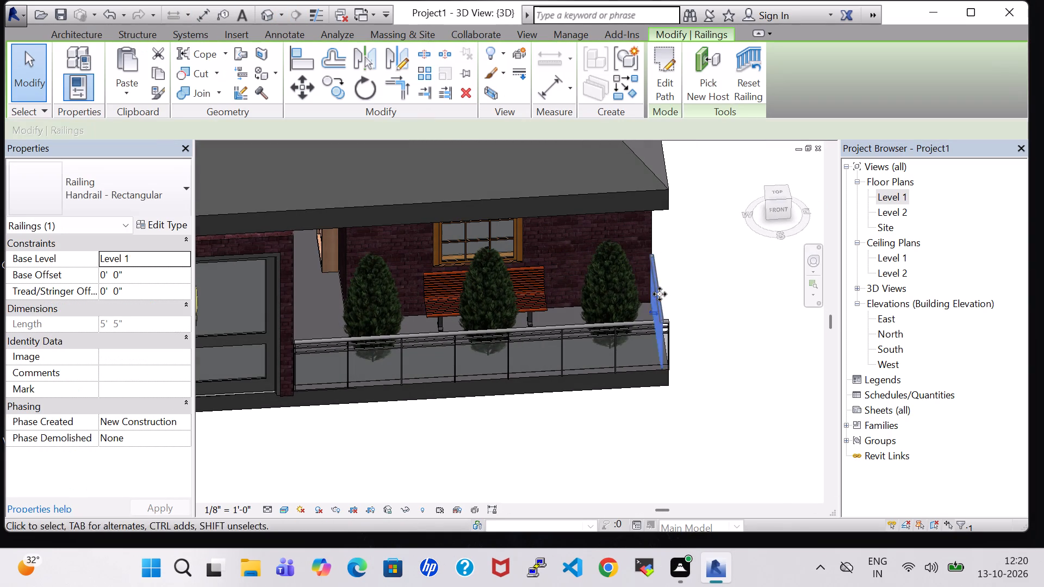
click(744, 386)
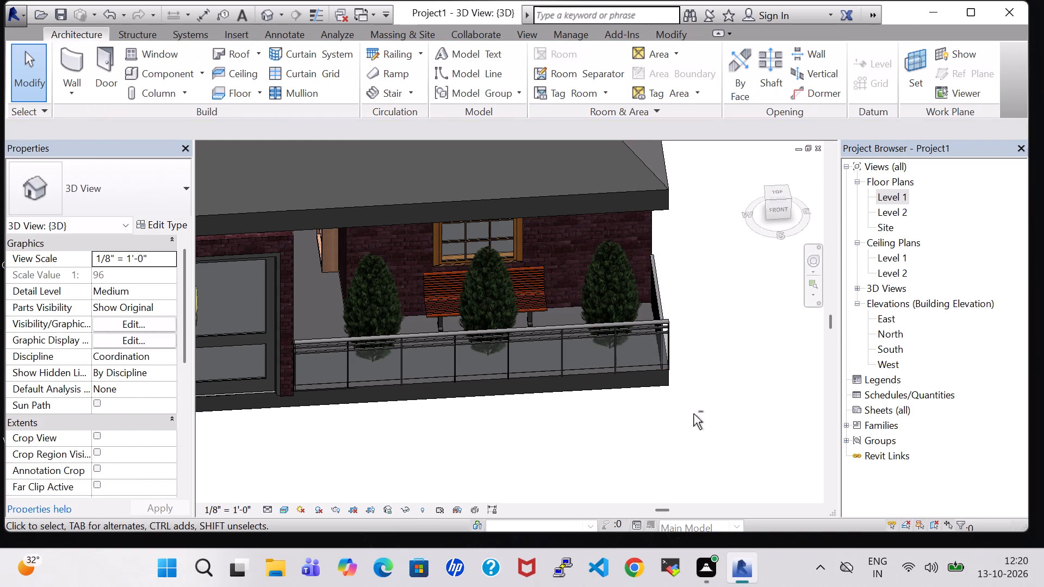
Change the east side porch railing's type to Glass Panel - Bottom Fill and nudge it one increment down.
shift+middle_drag(693, 414, 539, 394)
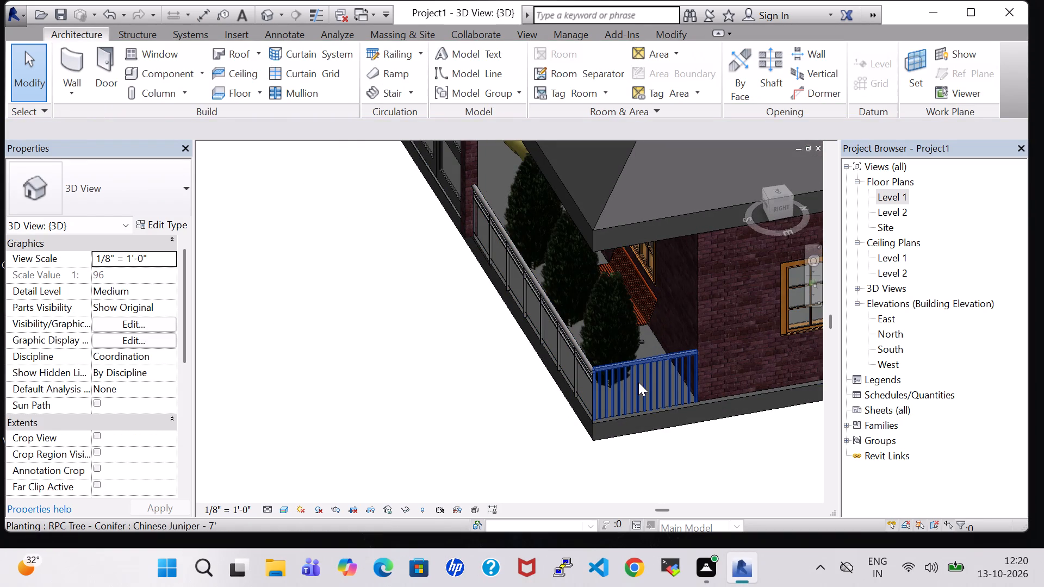
click(638, 367)
click(146, 183)
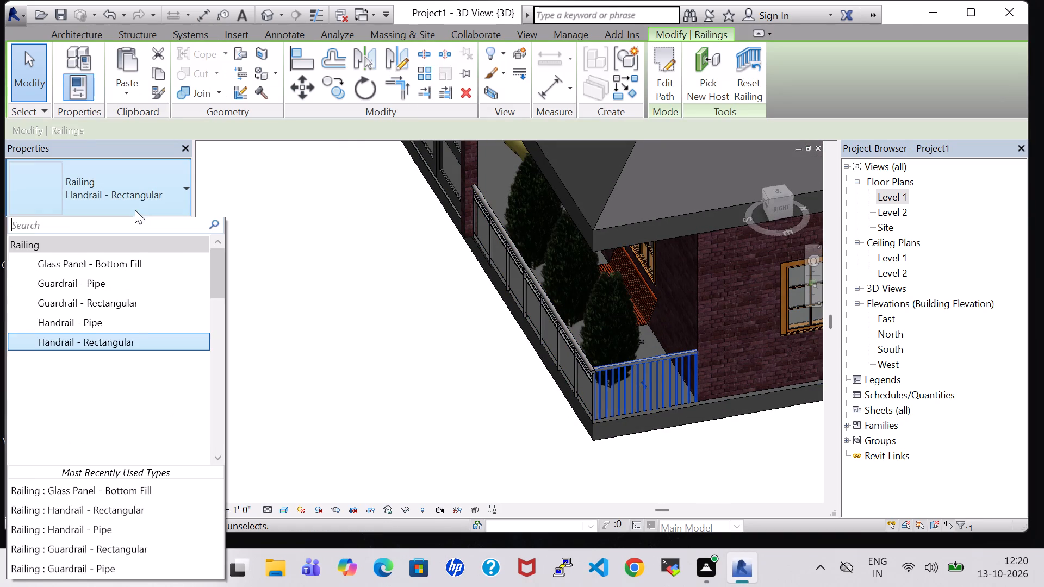
click(134, 268)
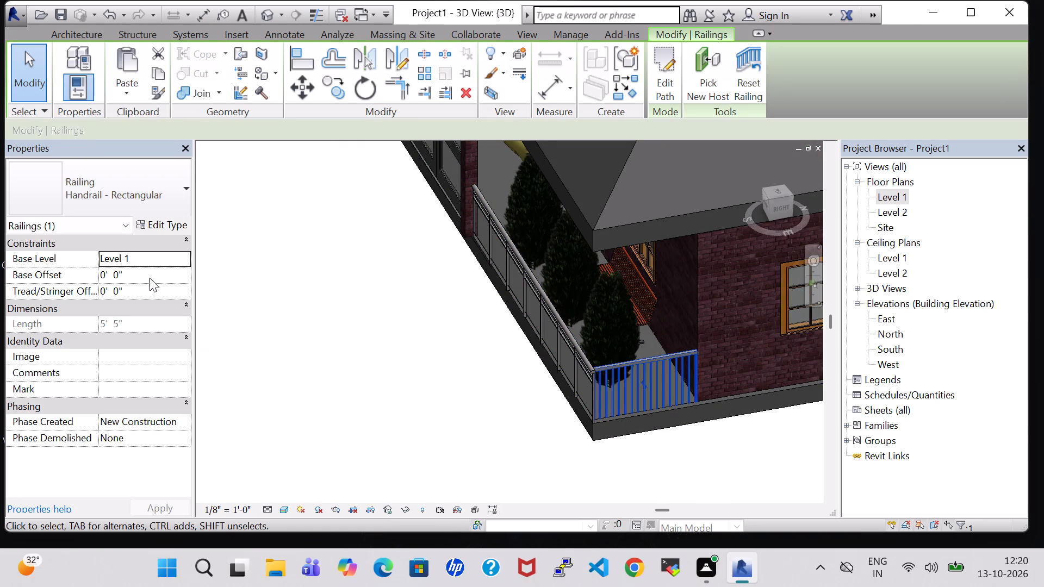
key(Down)
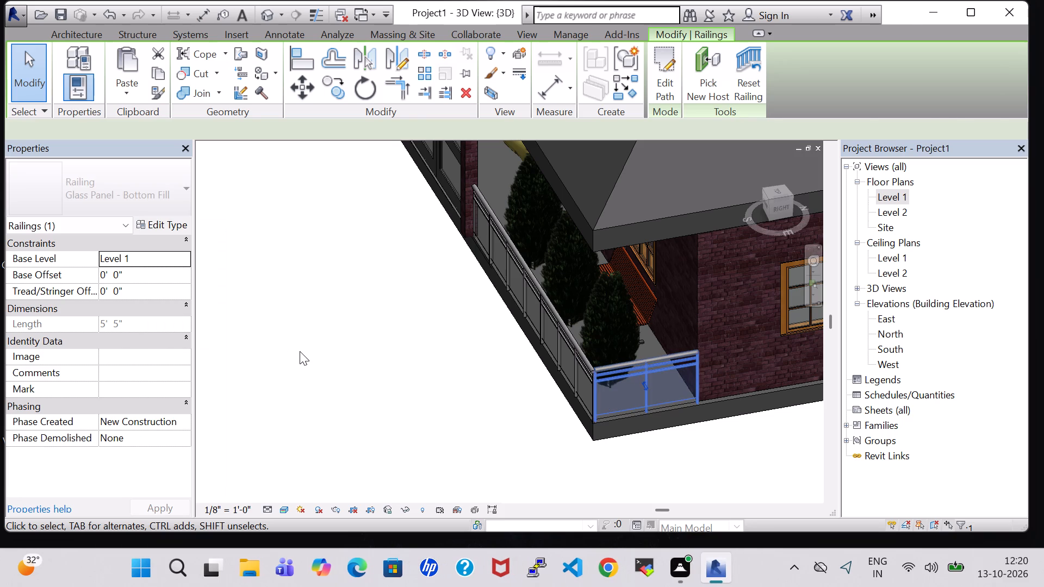
click(386, 367)
Review the porch railings and front of the house in the Level 1 plan and the 3D view.
scroll(824, 283, down, 2)
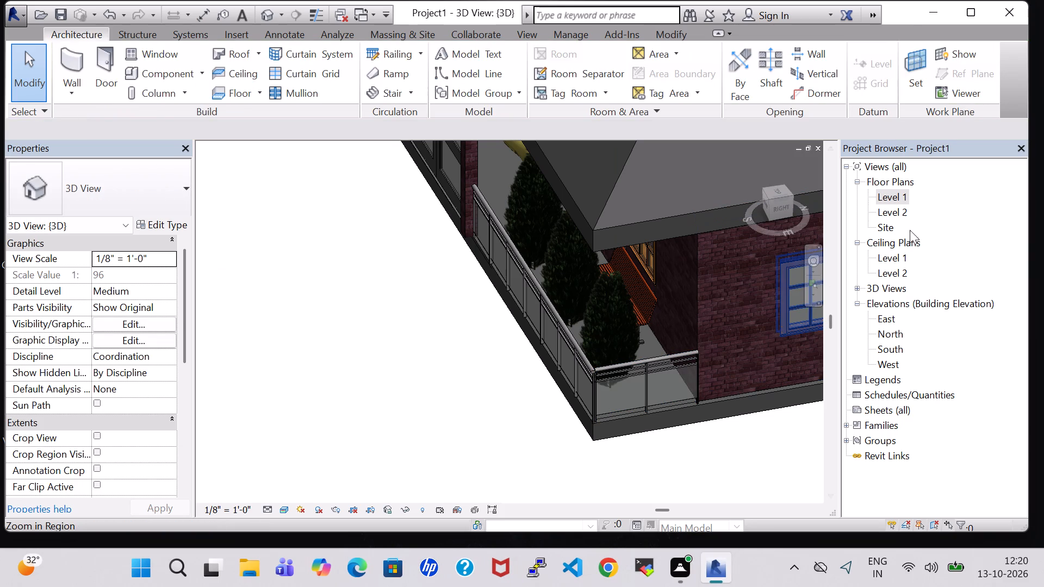
double_click(900, 199)
scroll(347, 238, down, 5)
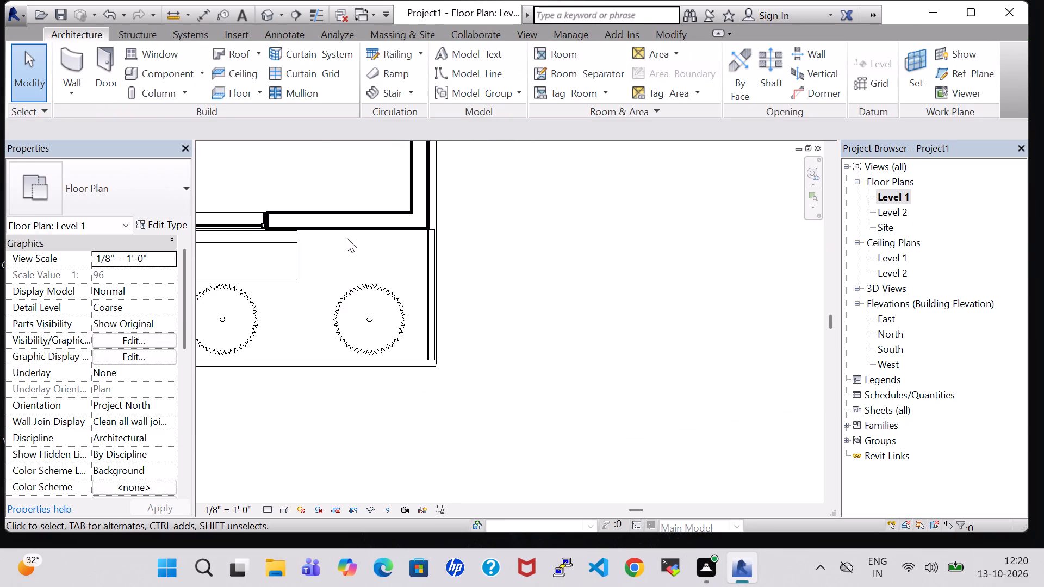
scroll(347, 238, down, 1)
middle_click(499, 240)
scroll(499, 240, down, 4)
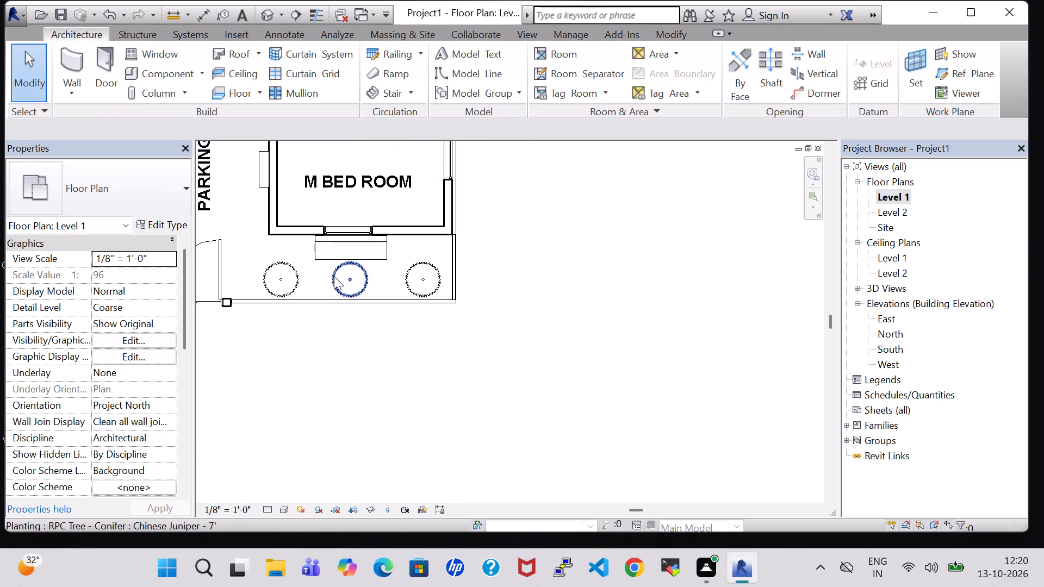
middle_drag(332, 370, 395, 415)
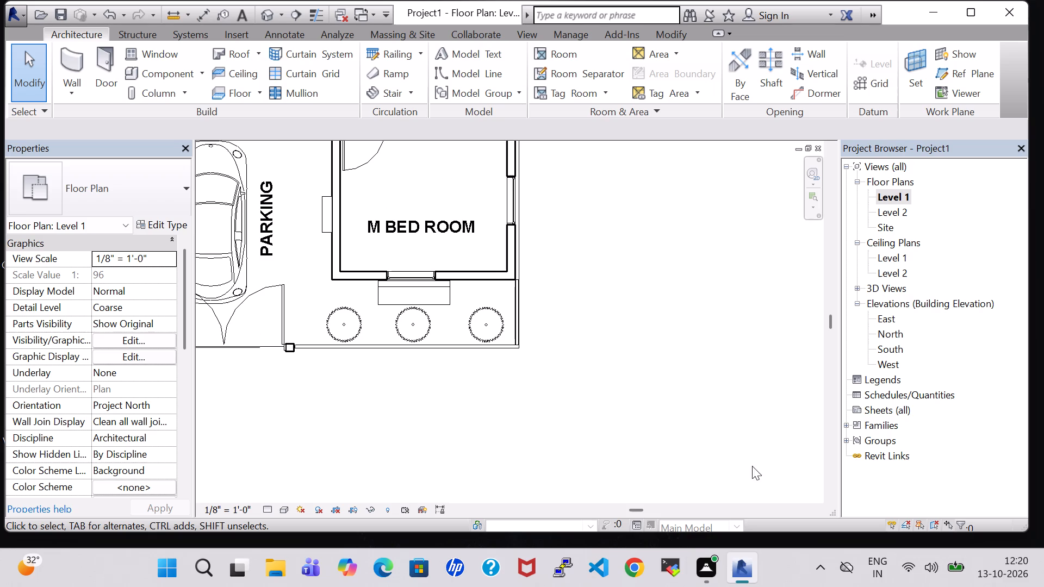
scroll(636, 343, down, 3)
middle_drag(637, 284, 718, 308)
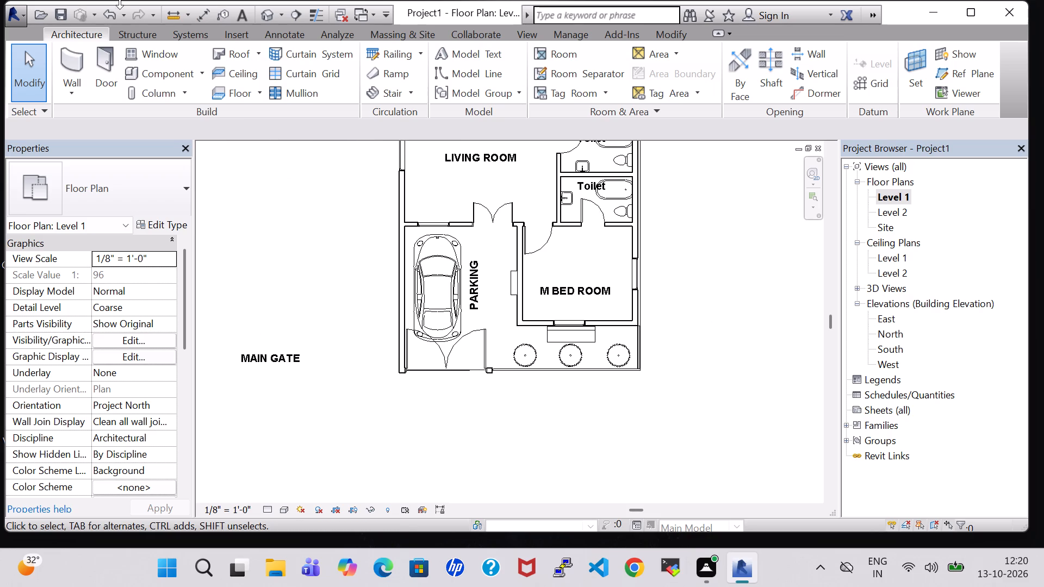
click(263, 17)
scroll(532, 293, down, 3)
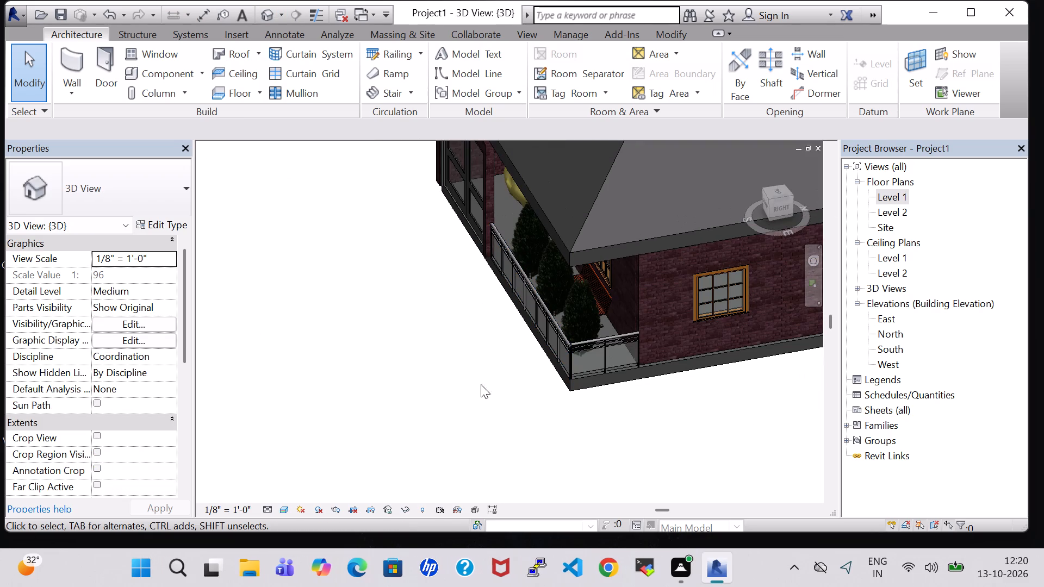
shift+middle_drag(446, 409, 578, 306)
shift+scroll(446, 409, down, 1)
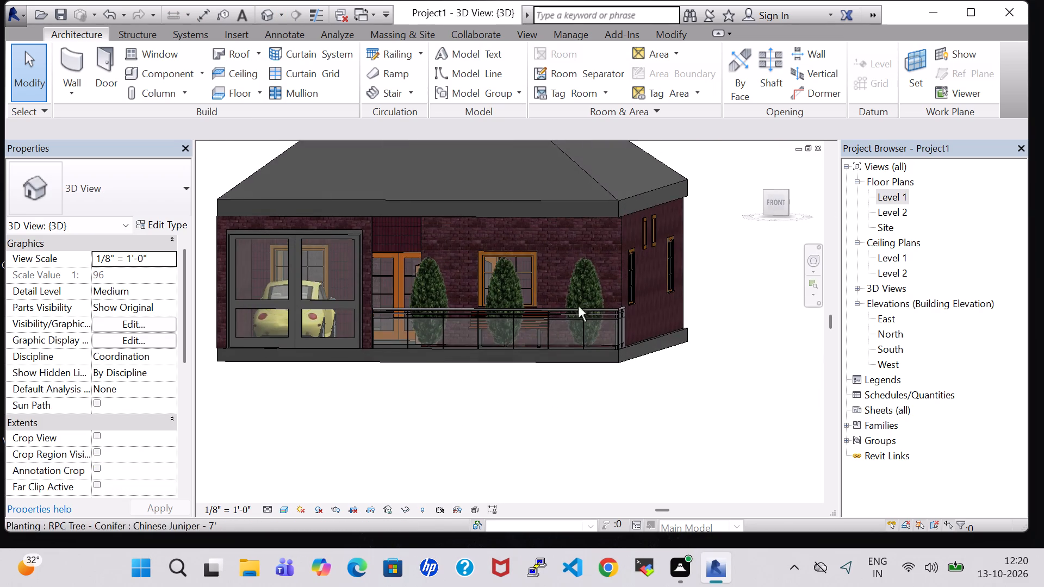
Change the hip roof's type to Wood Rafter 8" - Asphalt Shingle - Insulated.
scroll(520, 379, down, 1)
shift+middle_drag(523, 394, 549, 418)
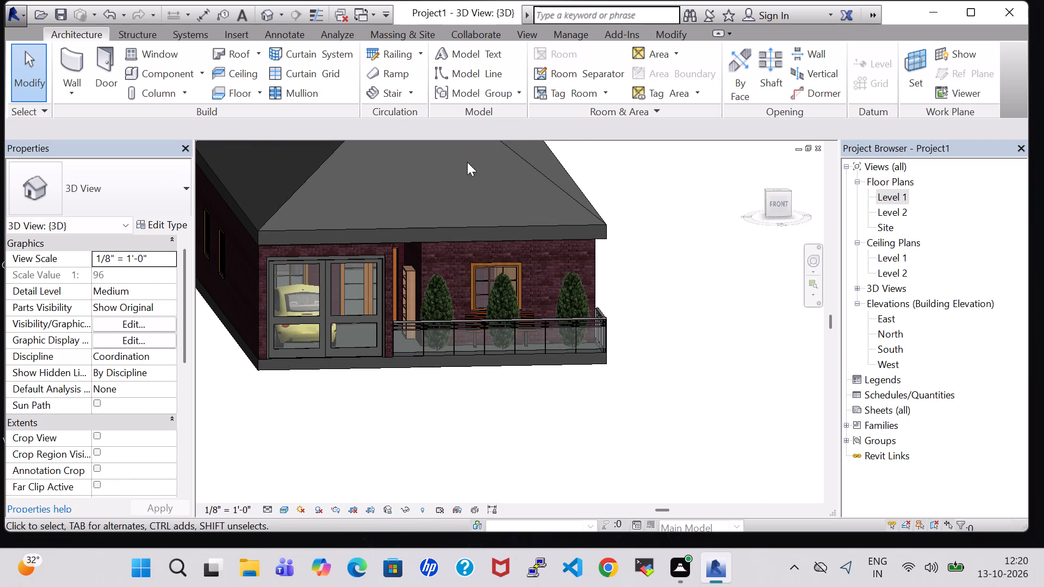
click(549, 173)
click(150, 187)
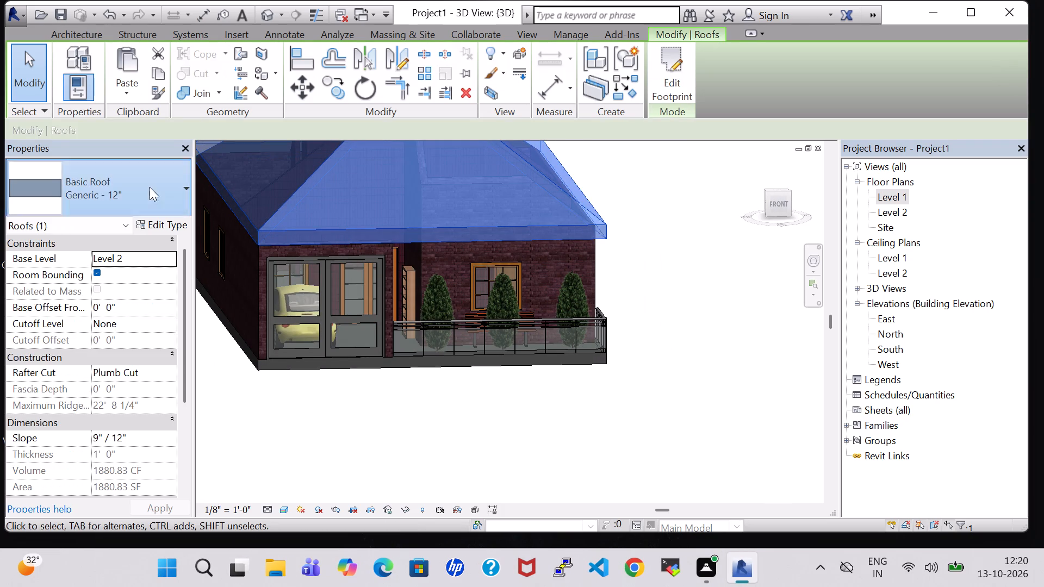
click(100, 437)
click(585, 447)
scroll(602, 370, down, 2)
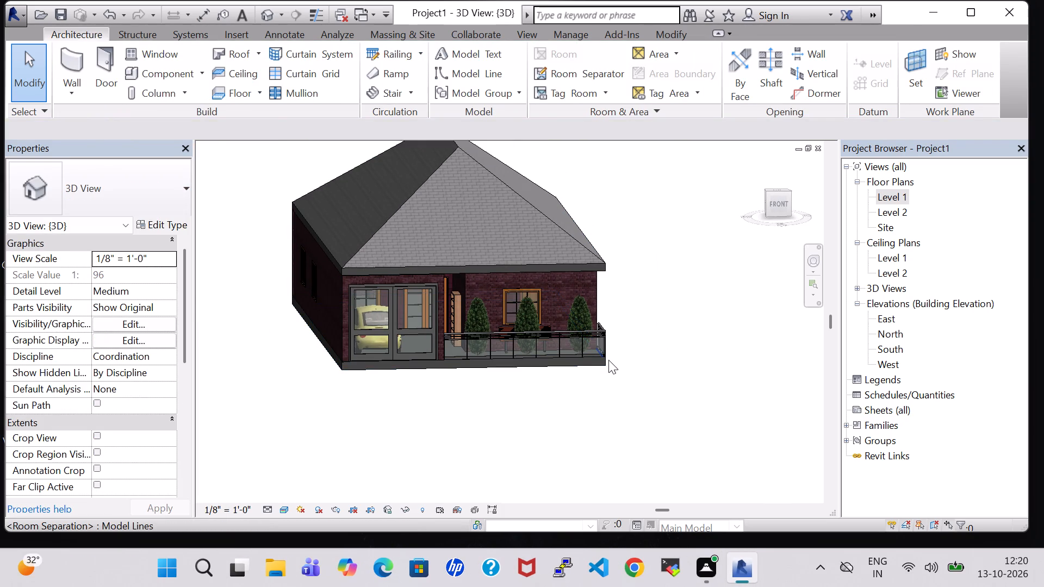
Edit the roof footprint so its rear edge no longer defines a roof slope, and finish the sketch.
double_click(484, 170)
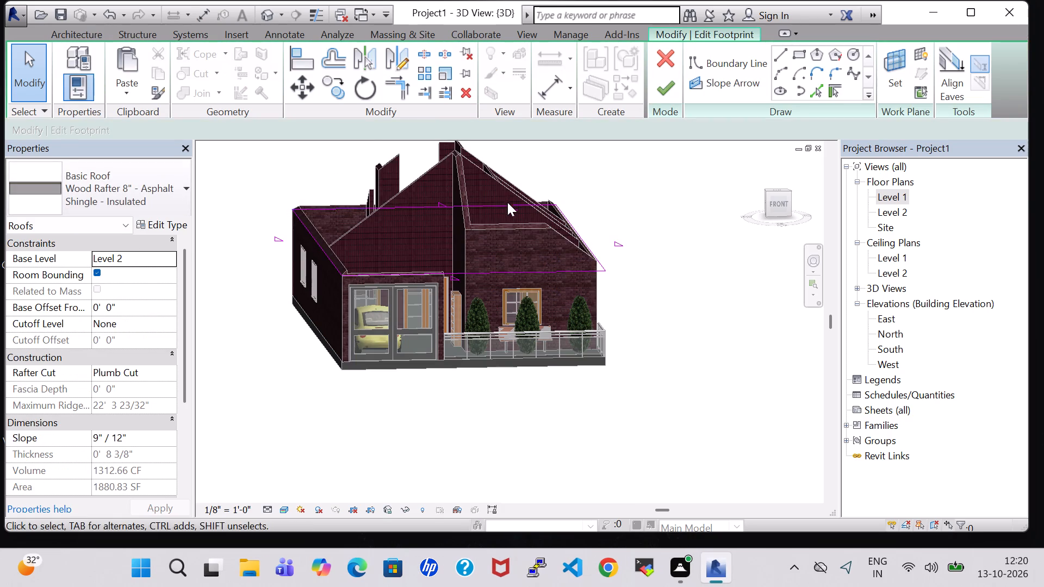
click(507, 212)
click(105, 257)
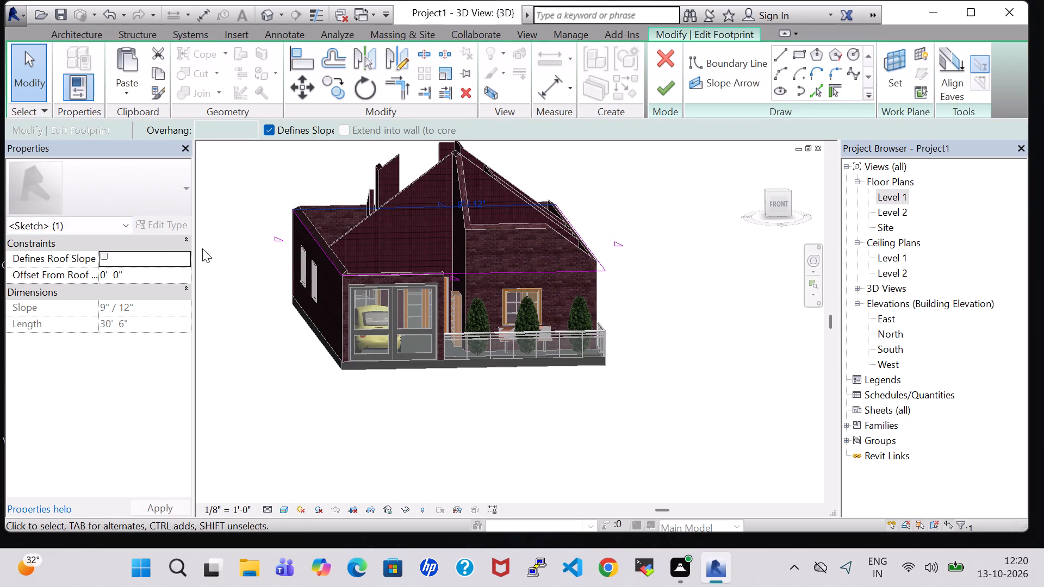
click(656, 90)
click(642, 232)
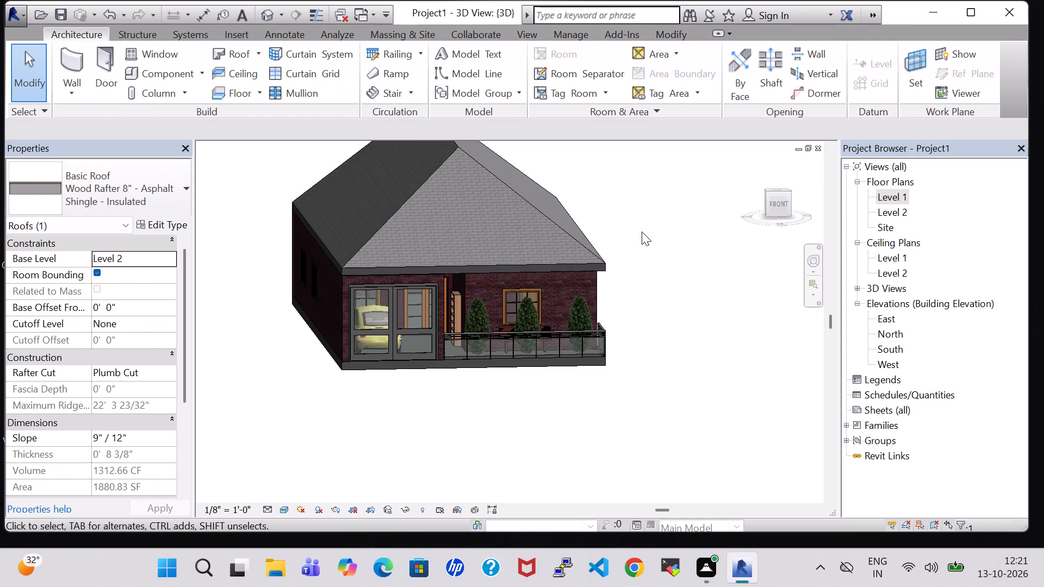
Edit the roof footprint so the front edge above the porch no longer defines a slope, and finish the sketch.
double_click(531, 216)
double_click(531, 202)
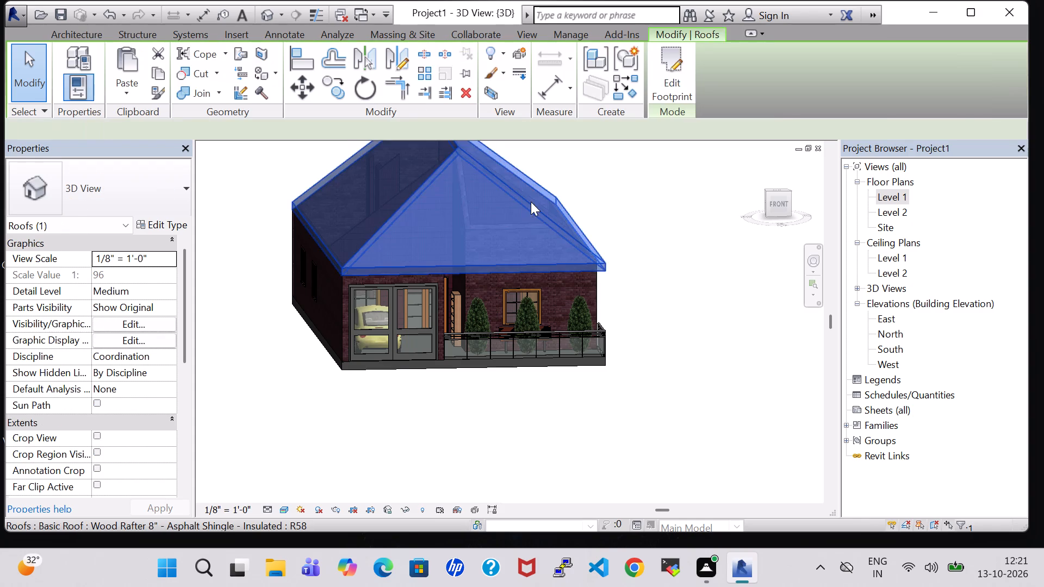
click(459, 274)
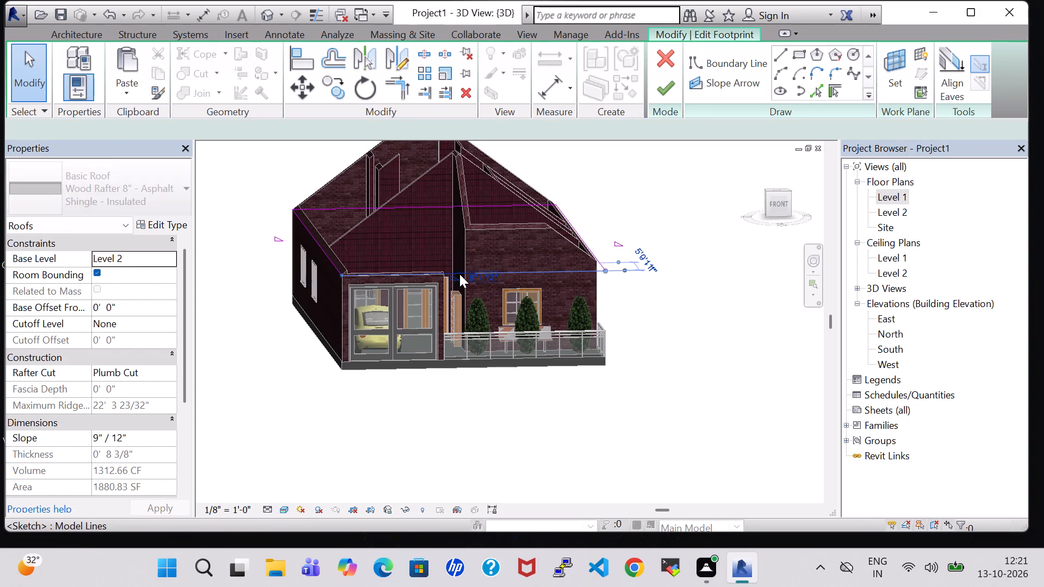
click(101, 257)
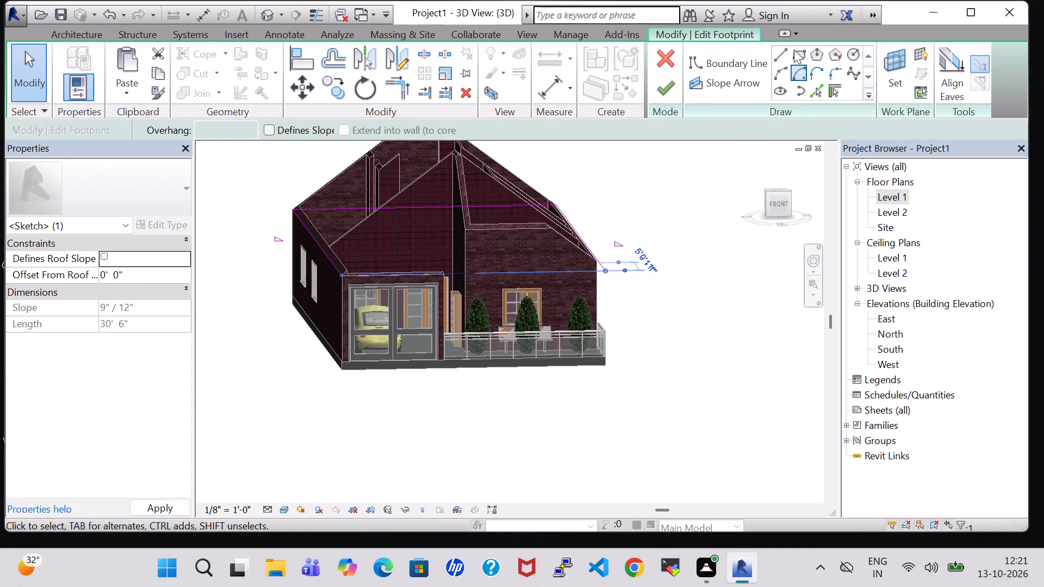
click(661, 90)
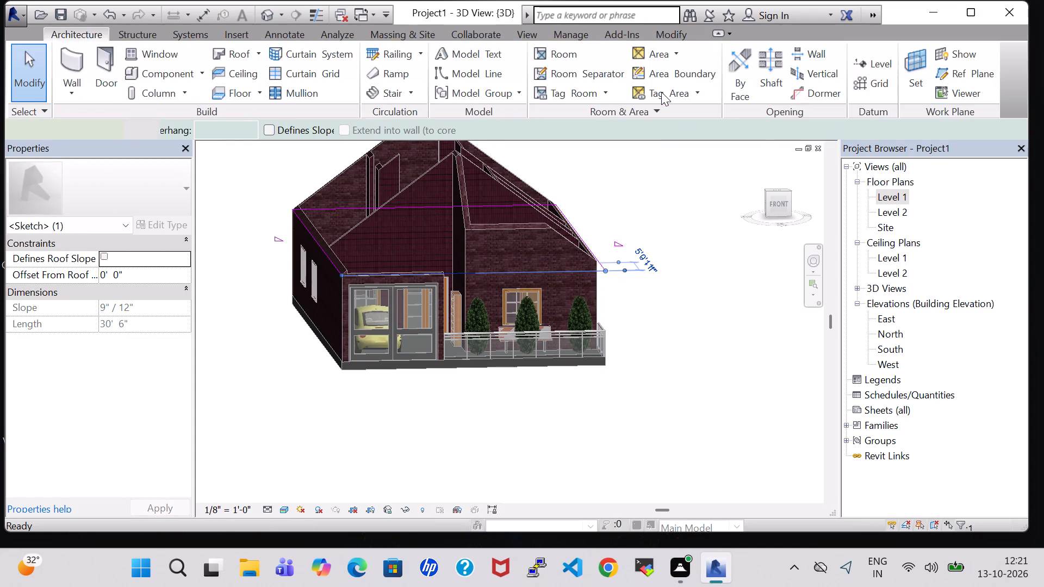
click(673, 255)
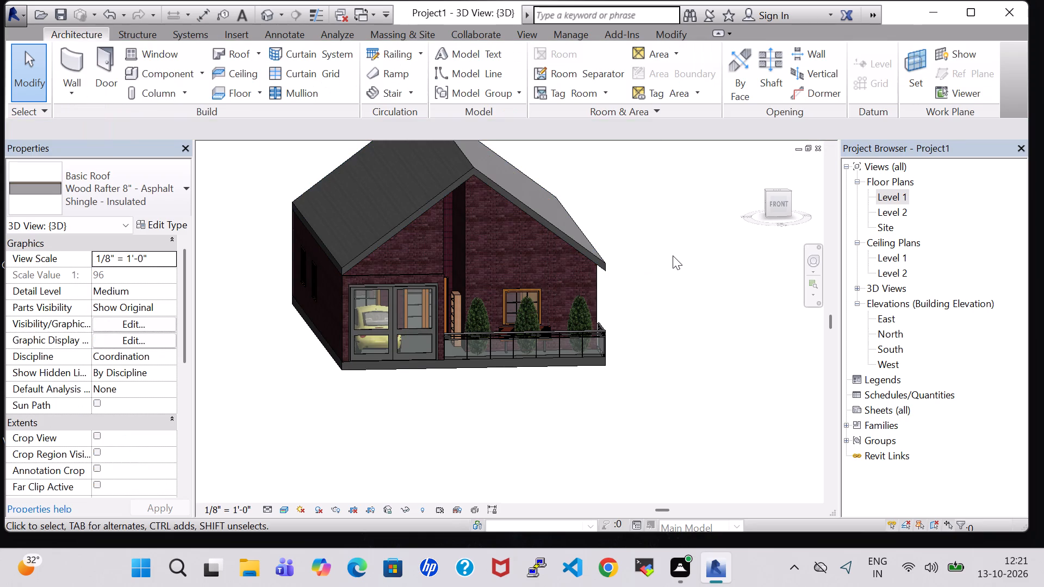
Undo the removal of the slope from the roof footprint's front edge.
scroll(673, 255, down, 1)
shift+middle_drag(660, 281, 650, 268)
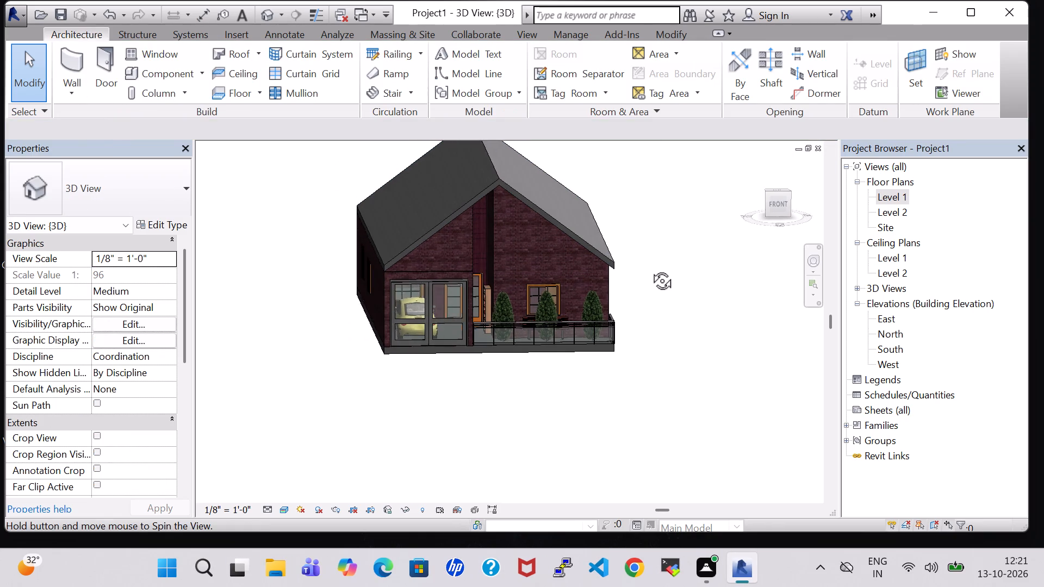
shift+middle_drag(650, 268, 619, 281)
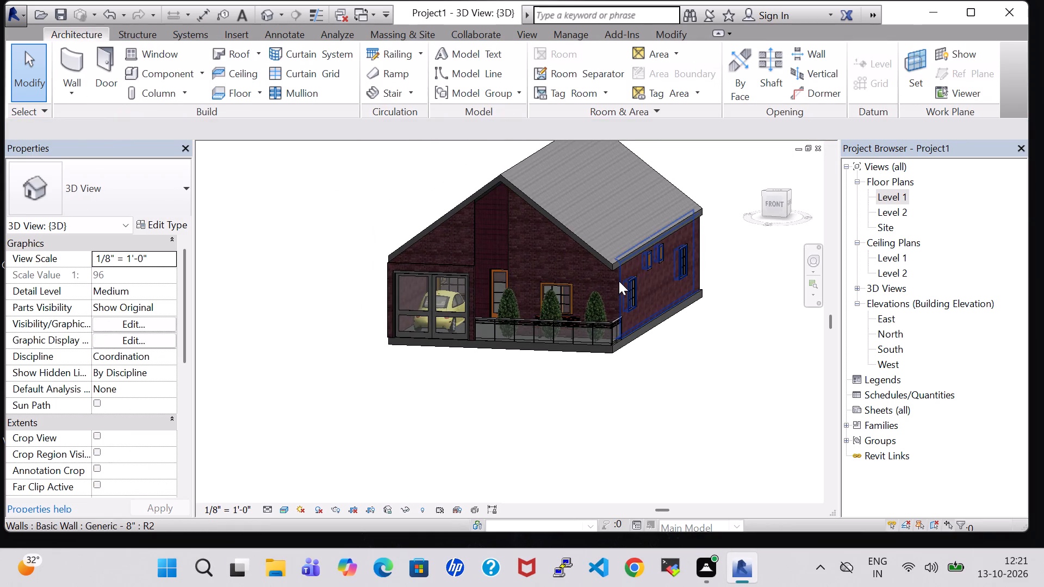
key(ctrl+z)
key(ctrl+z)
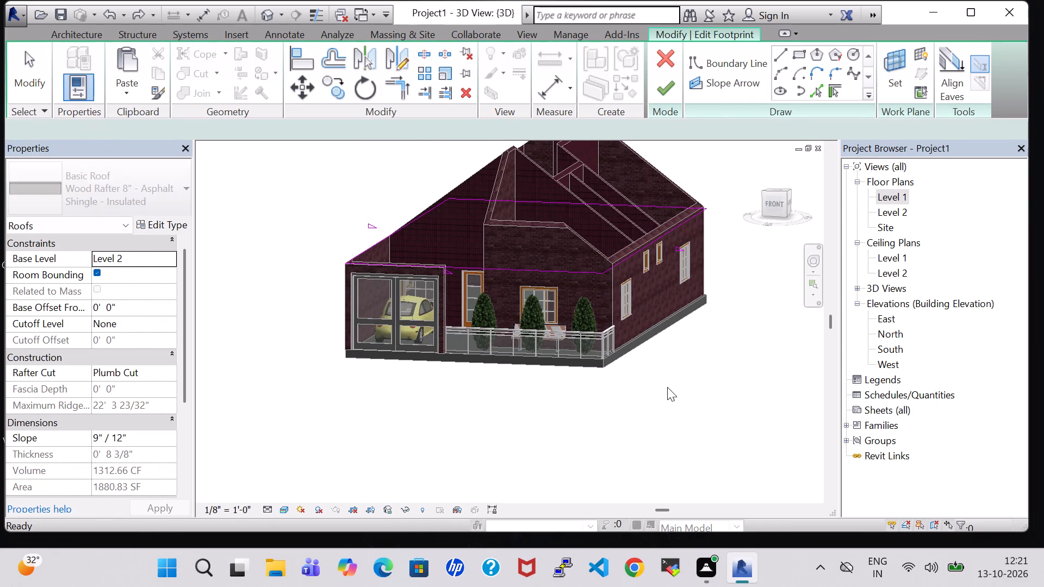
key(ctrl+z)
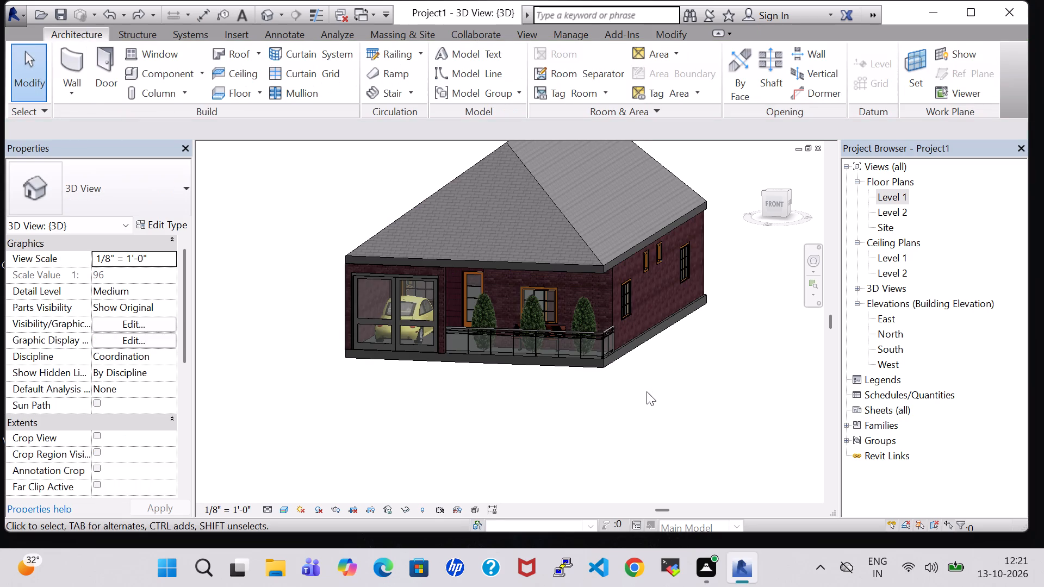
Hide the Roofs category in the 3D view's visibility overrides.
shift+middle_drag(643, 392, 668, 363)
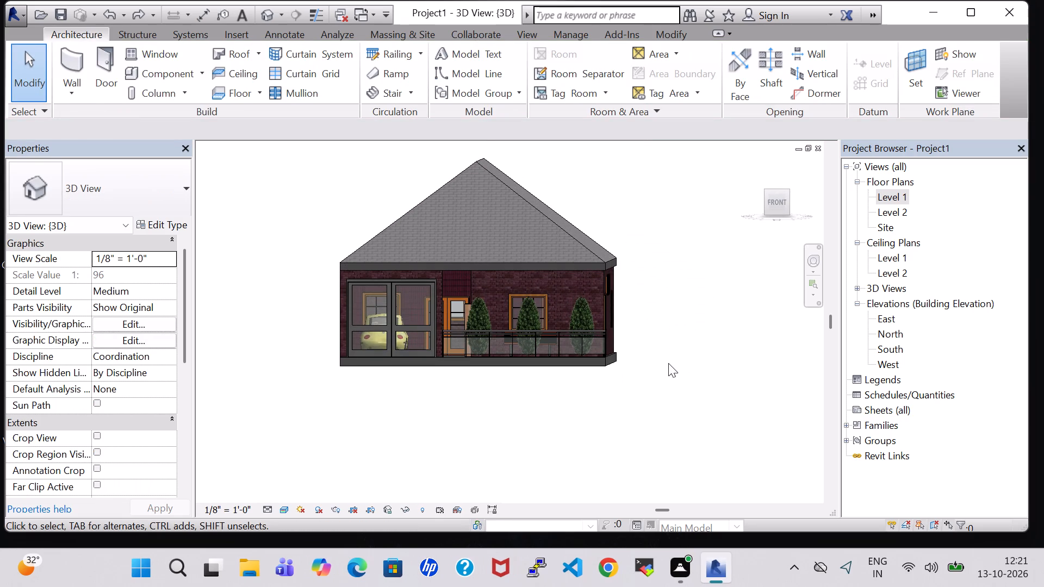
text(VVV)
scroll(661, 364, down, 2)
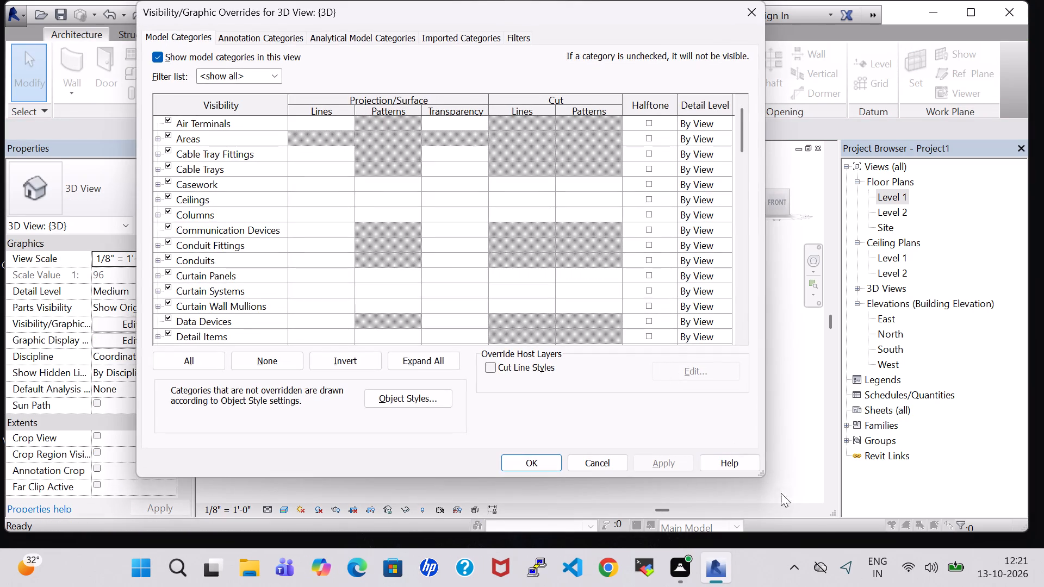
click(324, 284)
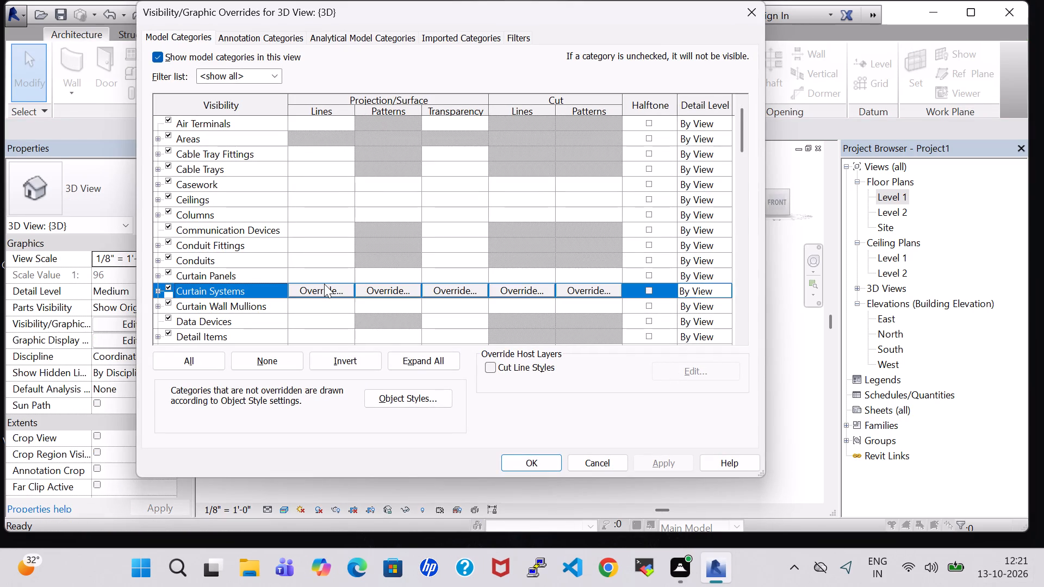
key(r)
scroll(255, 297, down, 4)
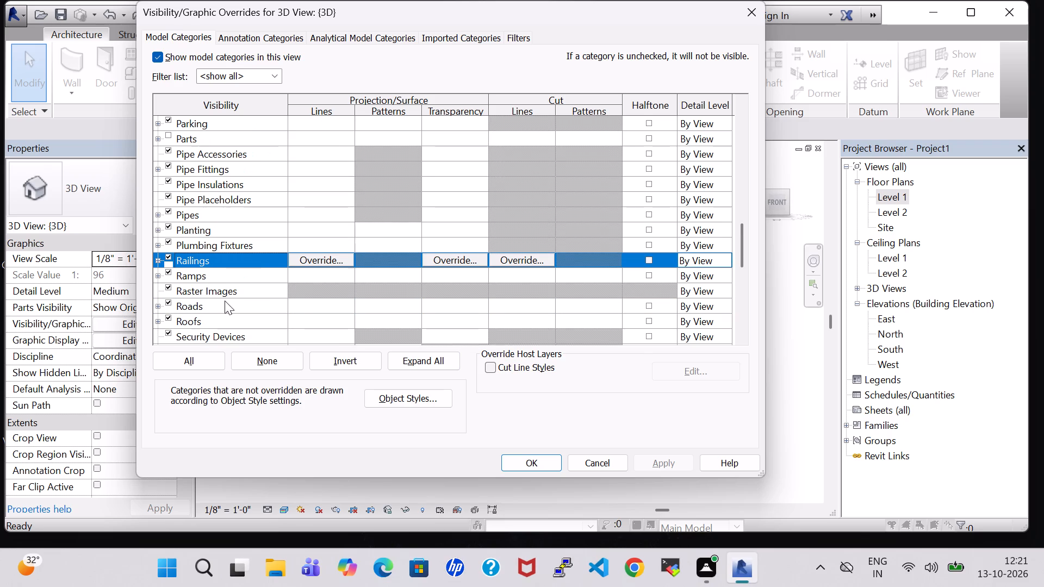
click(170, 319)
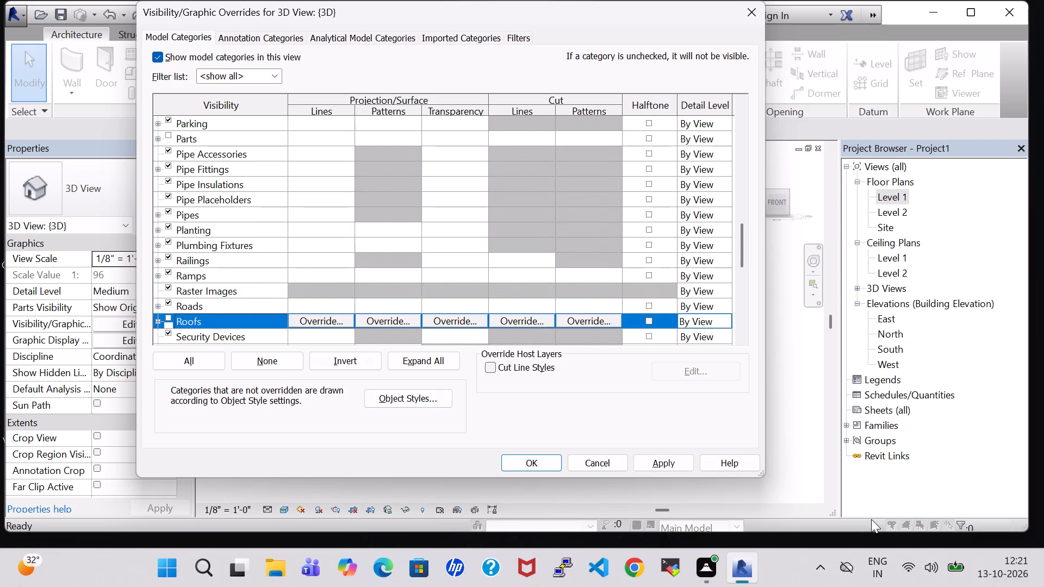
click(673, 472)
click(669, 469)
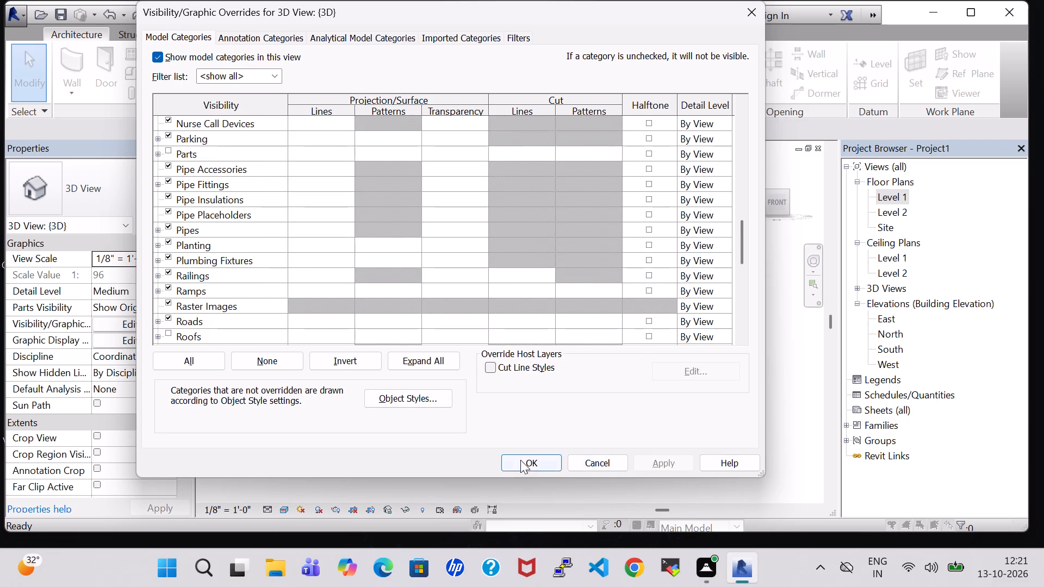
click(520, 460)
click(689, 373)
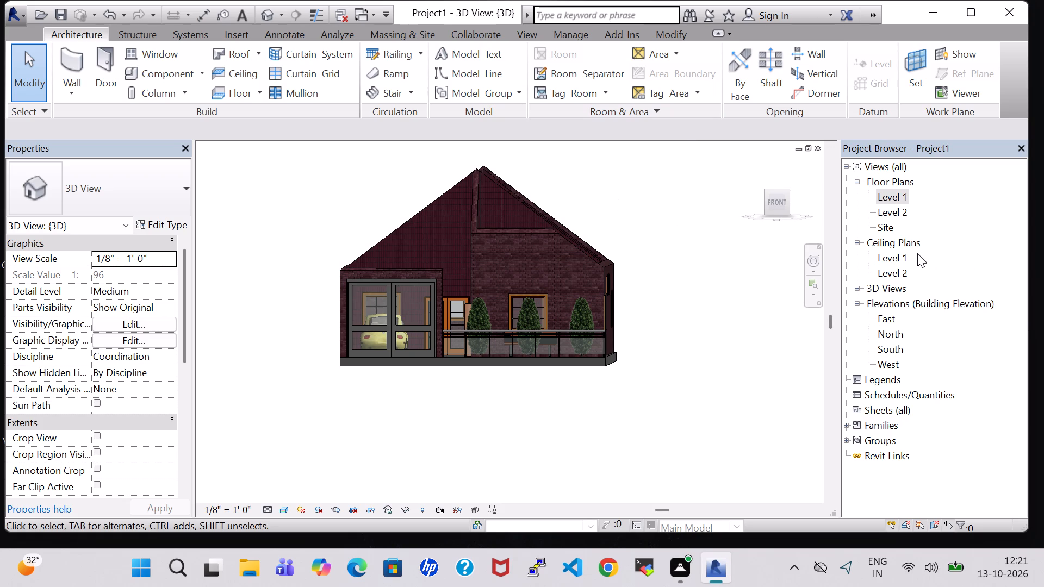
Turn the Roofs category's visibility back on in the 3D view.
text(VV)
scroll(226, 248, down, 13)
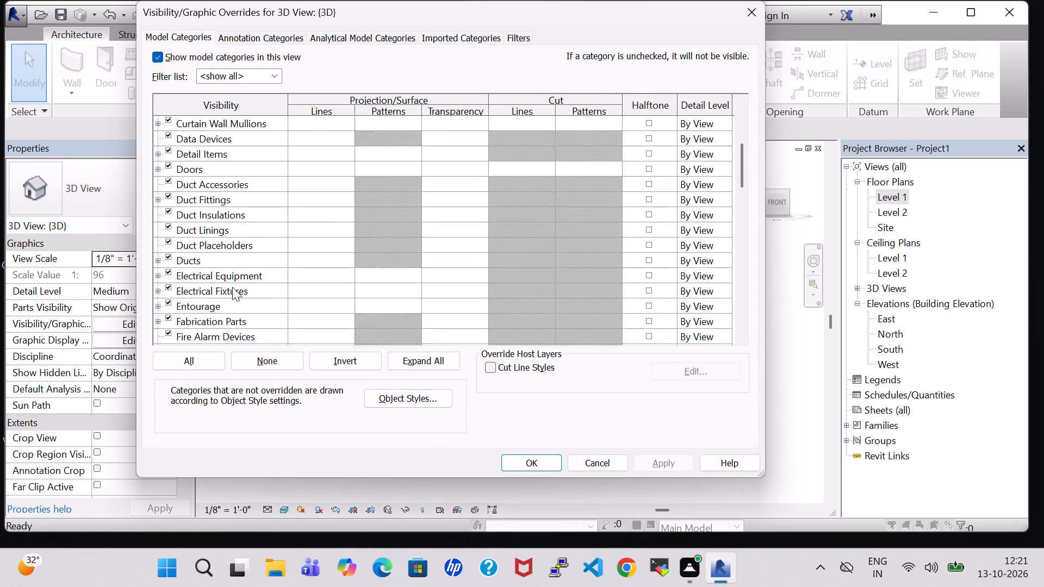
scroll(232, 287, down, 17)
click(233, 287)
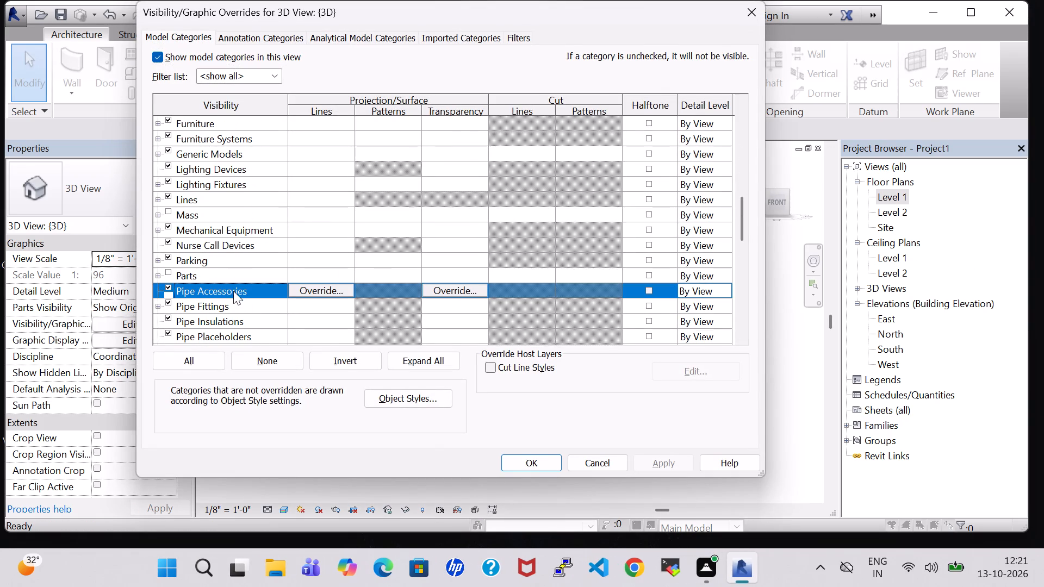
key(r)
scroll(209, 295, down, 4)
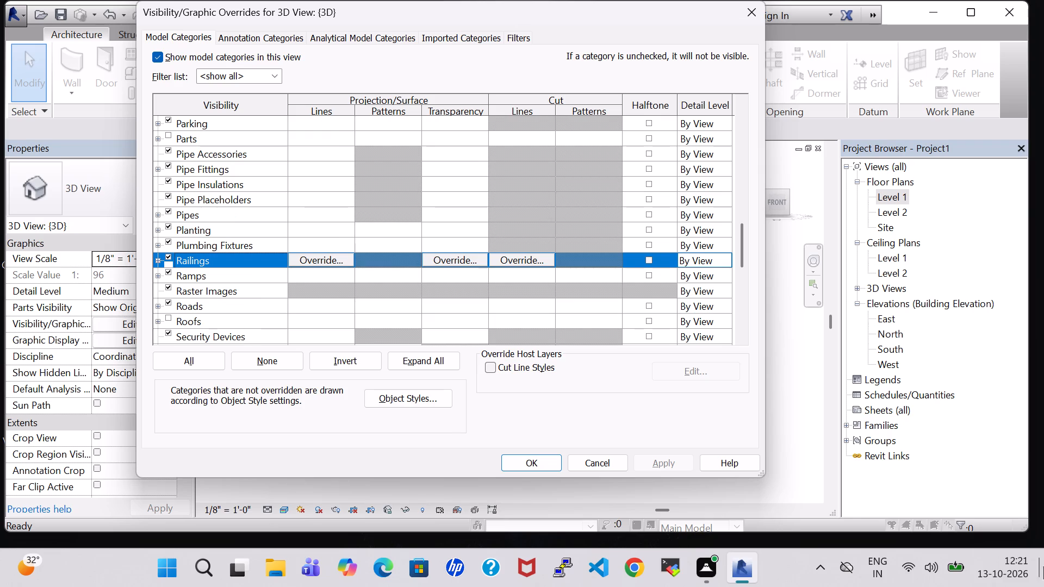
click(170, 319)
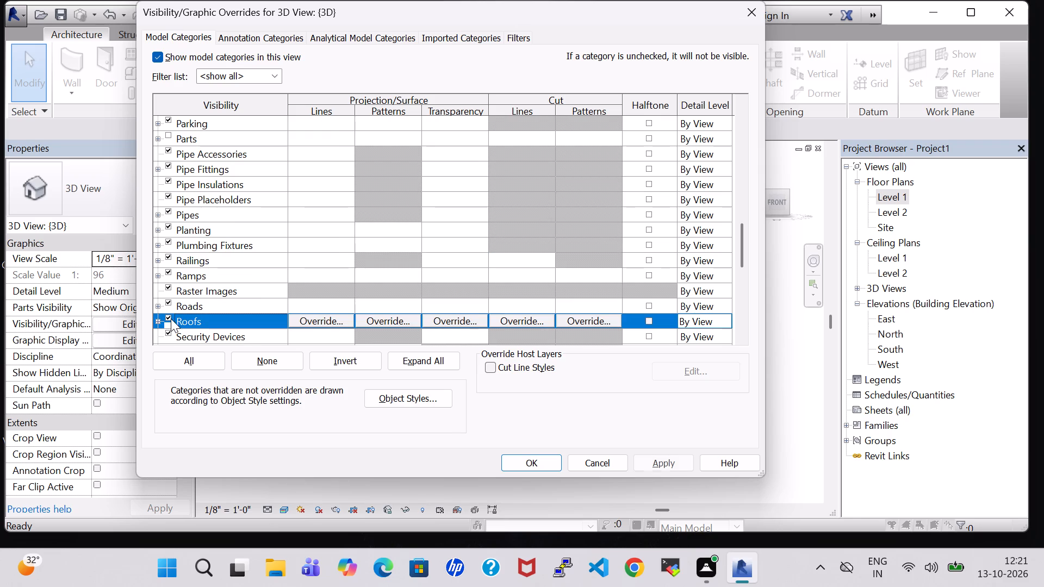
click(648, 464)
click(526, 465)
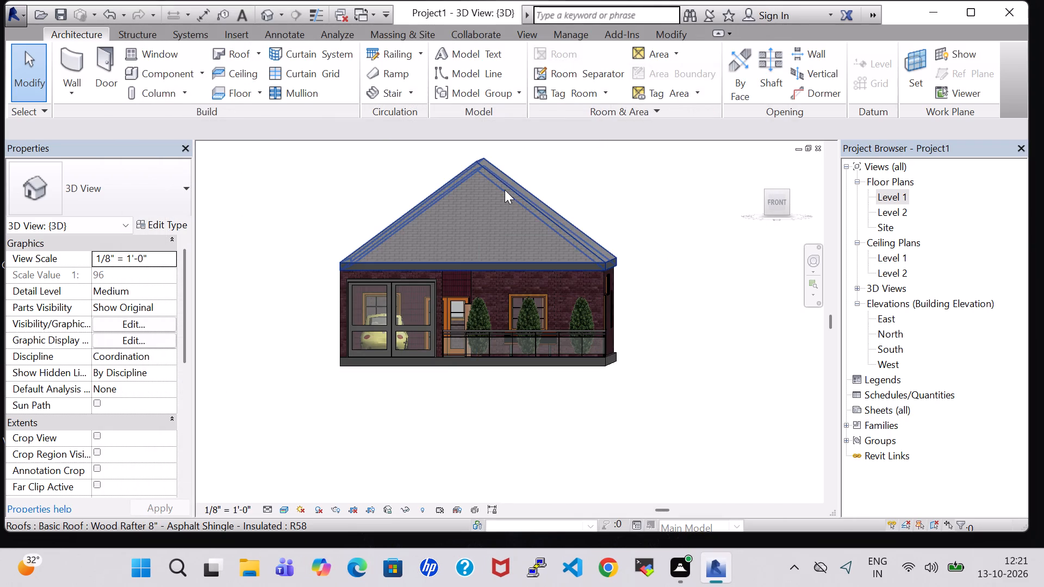
Delete the roof from the house.
click(505, 190)
key(Delete)
Examine the room layout, parking area and front porch of the roofless house from above in the 3D view.
scroll(656, 361, down, 1)
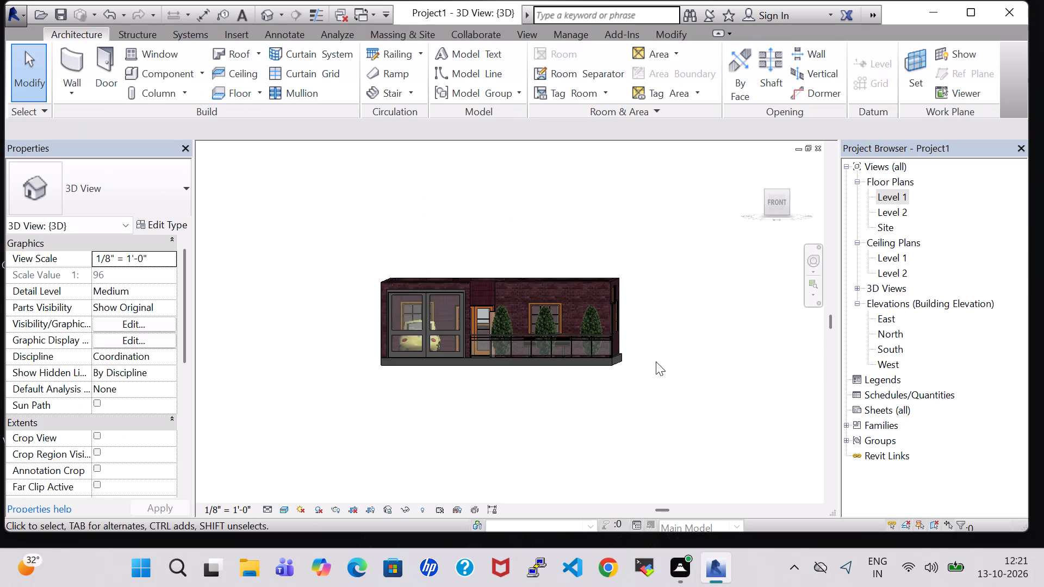
scroll(656, 361, down, 1)
shift+middle_drag(652, 272, 652, 389)
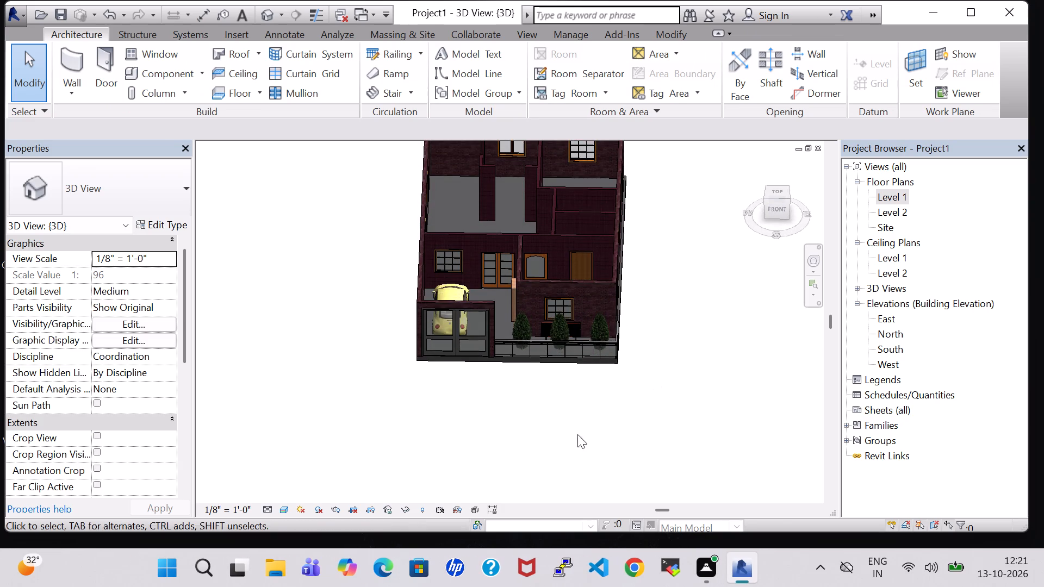
shift+middle_drag(576, 434, 560, 458)
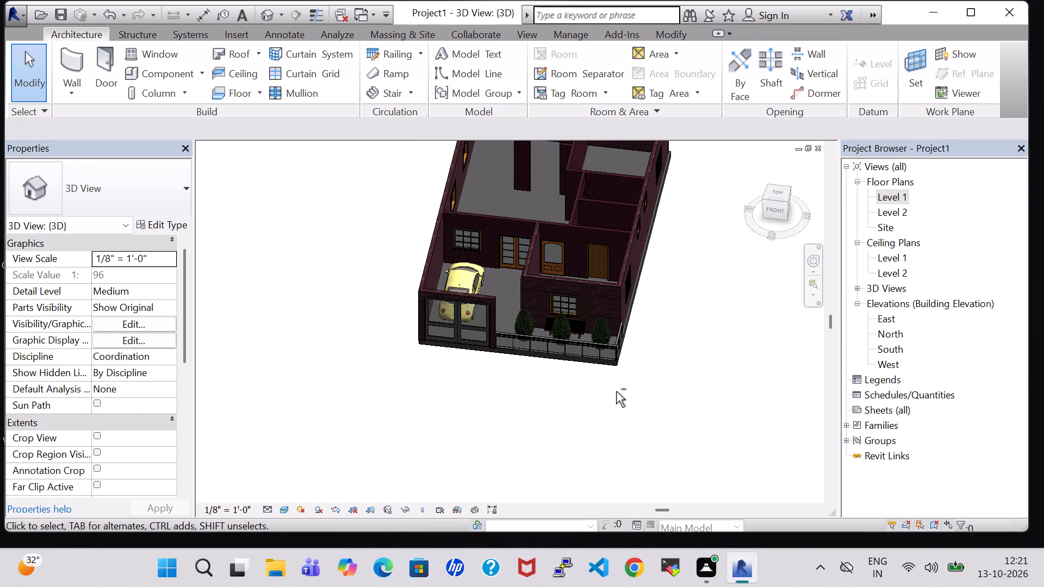
shift+middle_drag(667, 277, 667, 346)
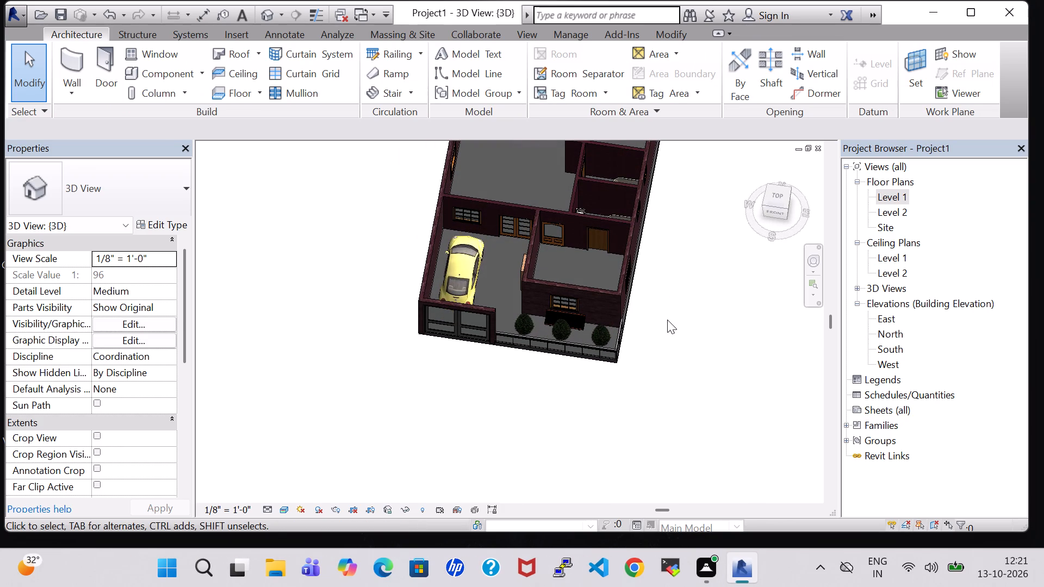
shift+middle_drag(667, 320, 681, 328)
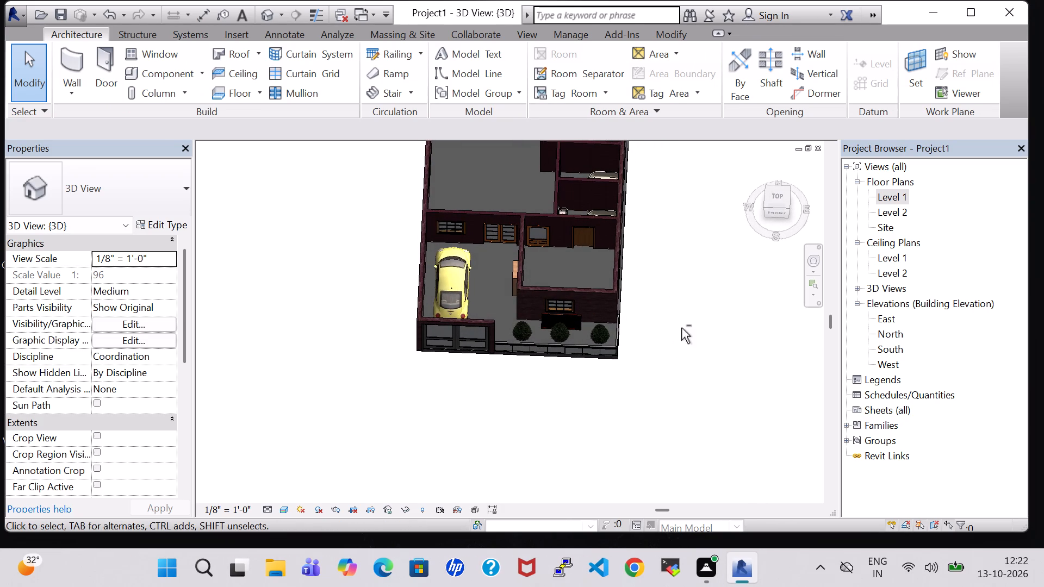
shift+middle_drag(664, 274, 660, 298)
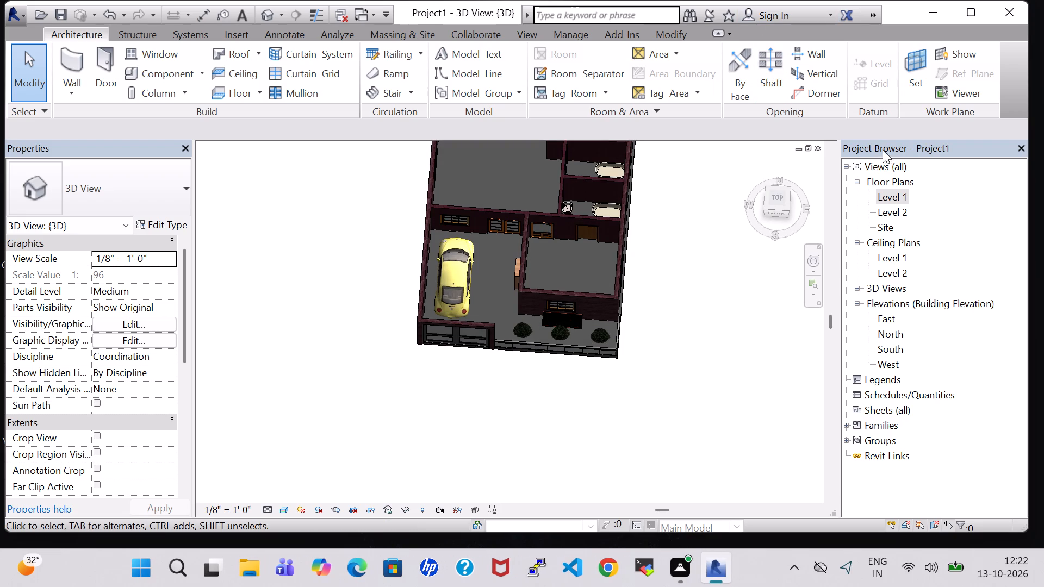
In the Level 1 floor plan, load the Bed-Box family from the Beds folder of the furniture library.
double_click(890, 197)
scroll(435, 281, down, 3)
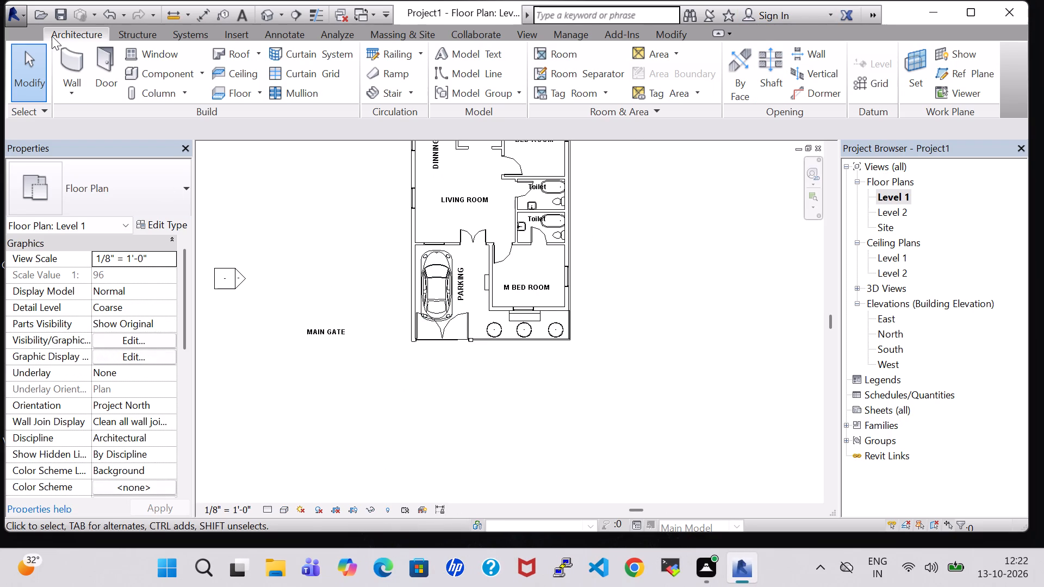
click(142, 72)
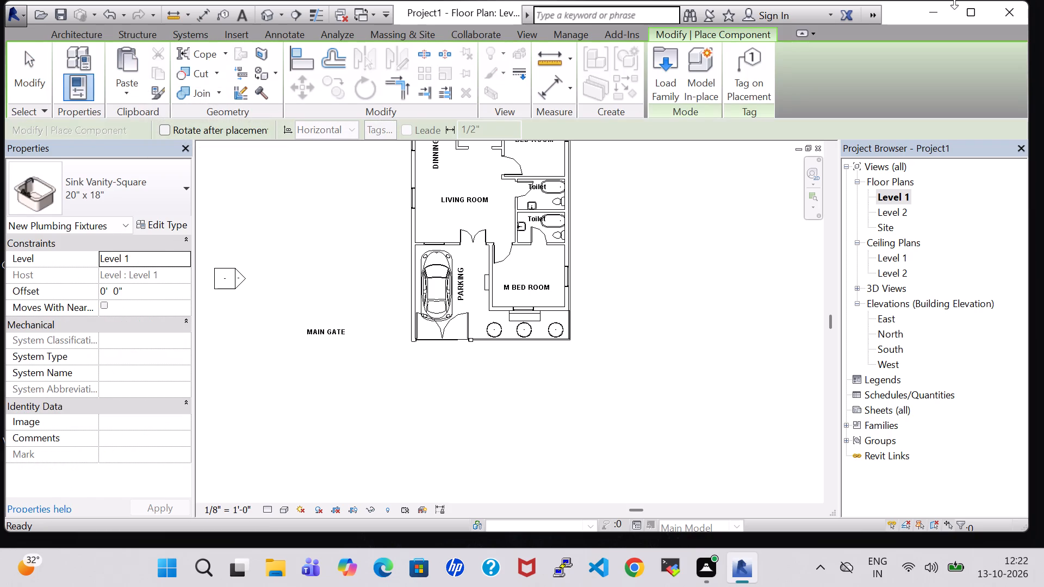
click(656, 51)
scroll(612, 189, down, 1)
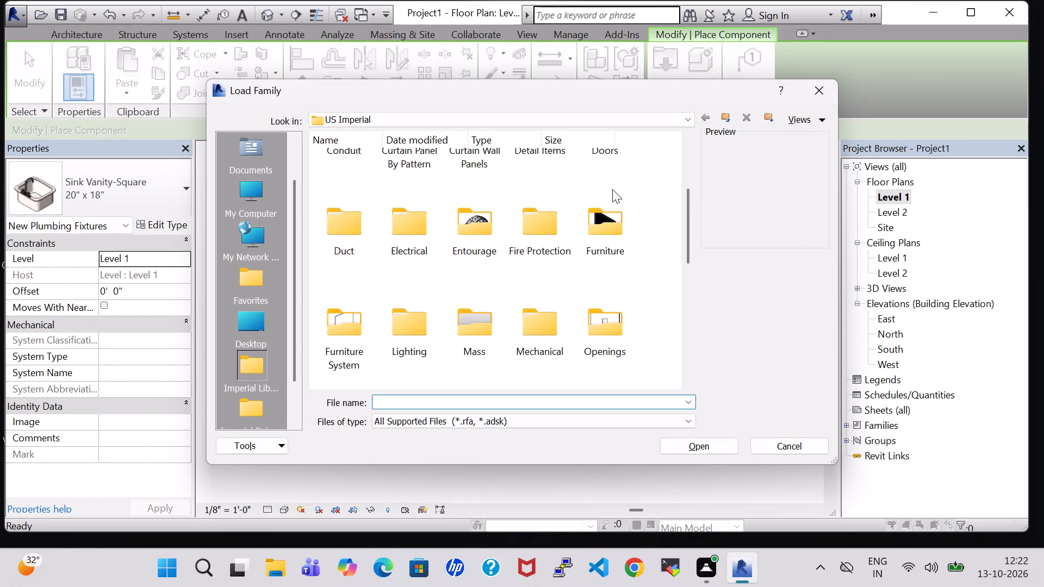
double_click(610, 204)
double_click(352, 161)
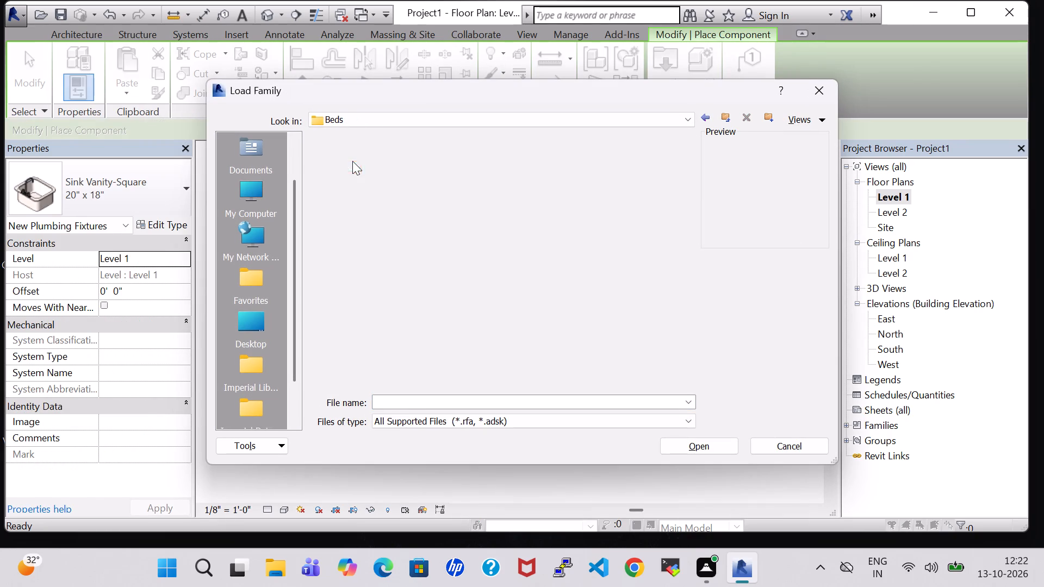
click(353, 189)
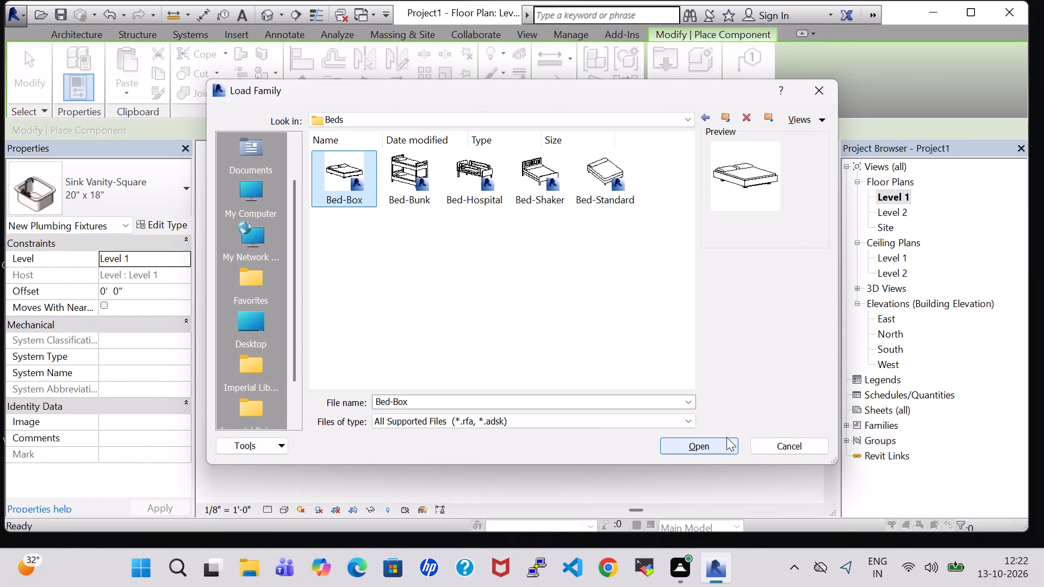
click(726, 437)
Place a Double 53" x 74" Bed-Box with its headboard against the east wall in both M BED ROOM and BED ROOM.
scroll(563, 301, up, 3)
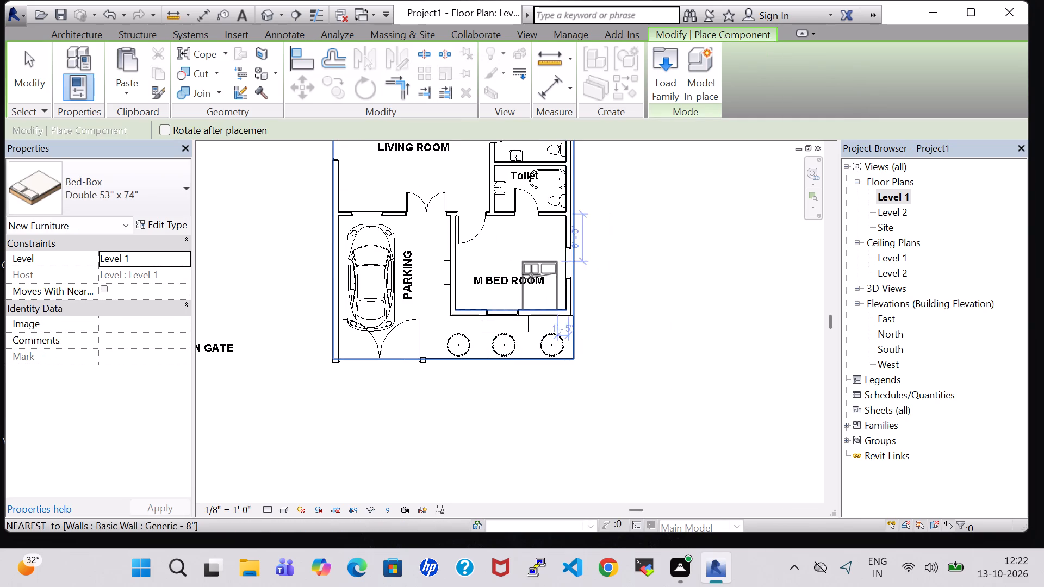
key(space)
key(space)
key(space)
key(space)
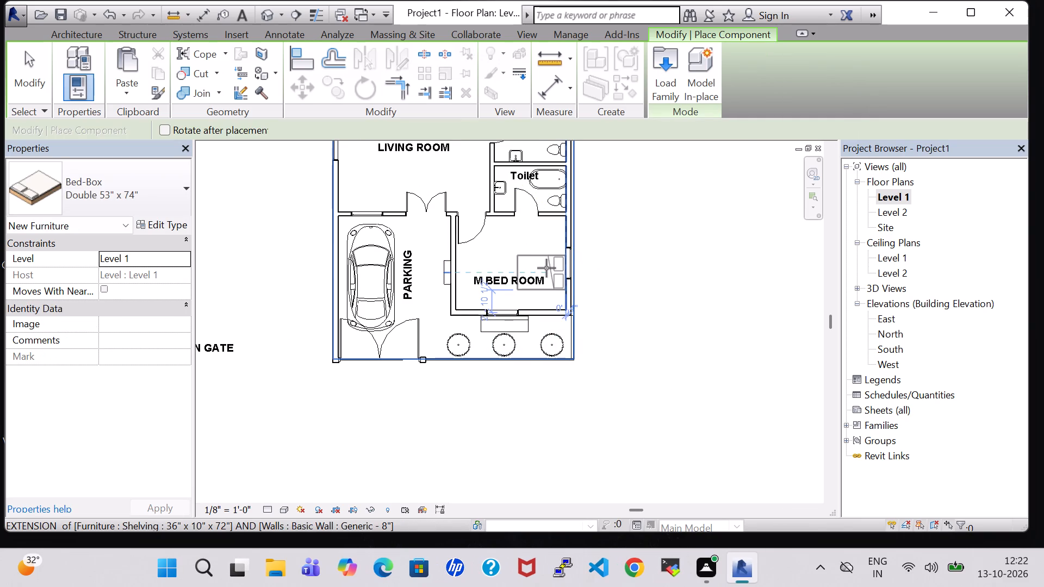
click(546, 270)
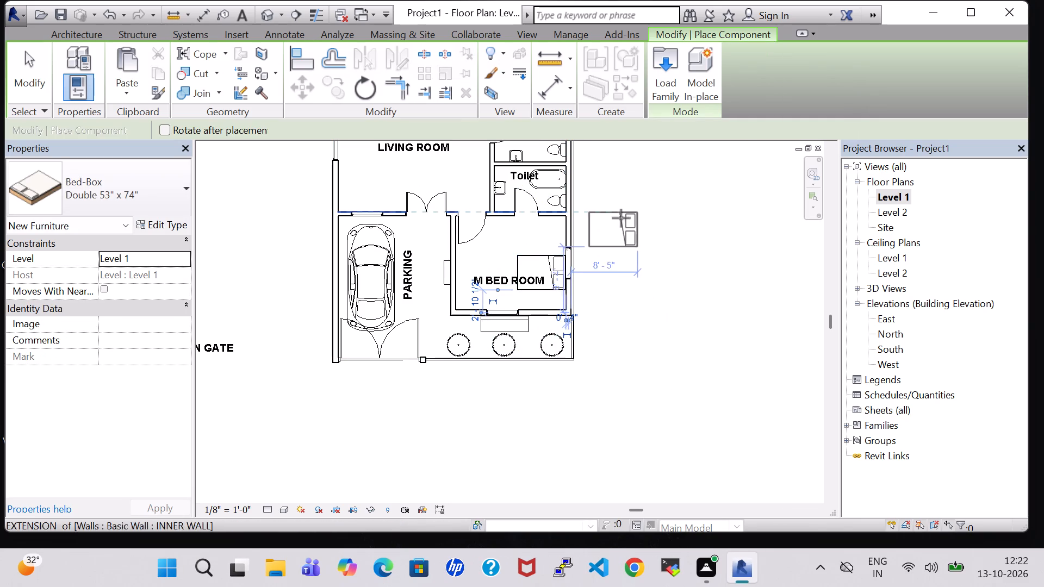
middle_drag(621, 218, 652, 357)
middle_drag(672, 304, 660, 408)
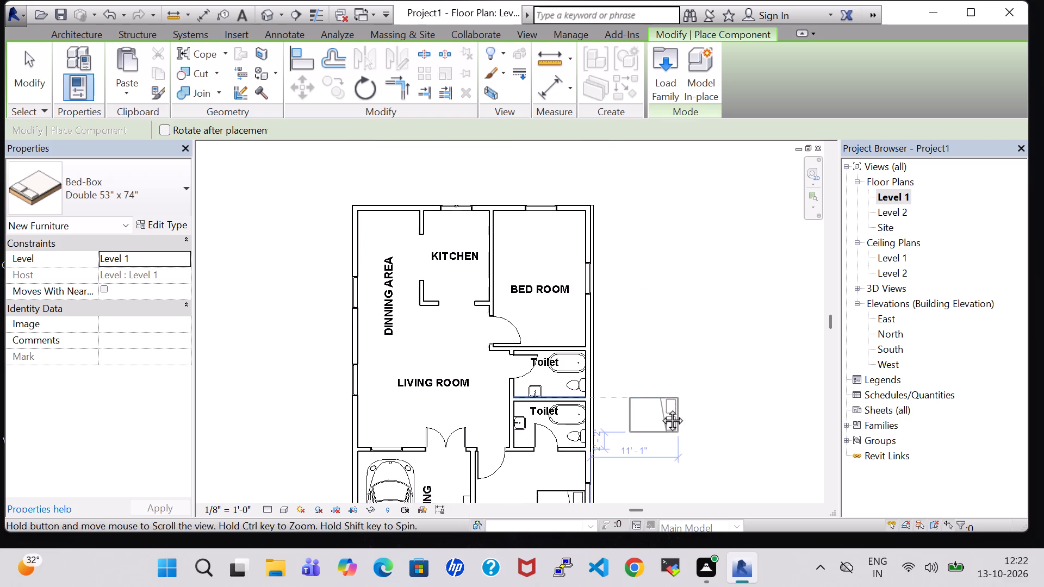
middle_drag(660, 408, 660, 409)
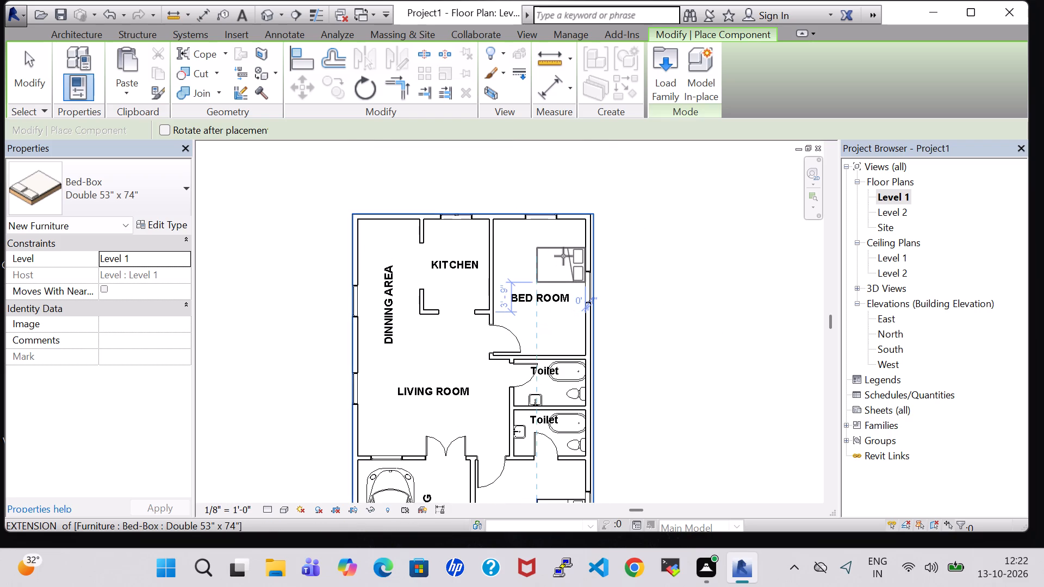
click(563, 257)
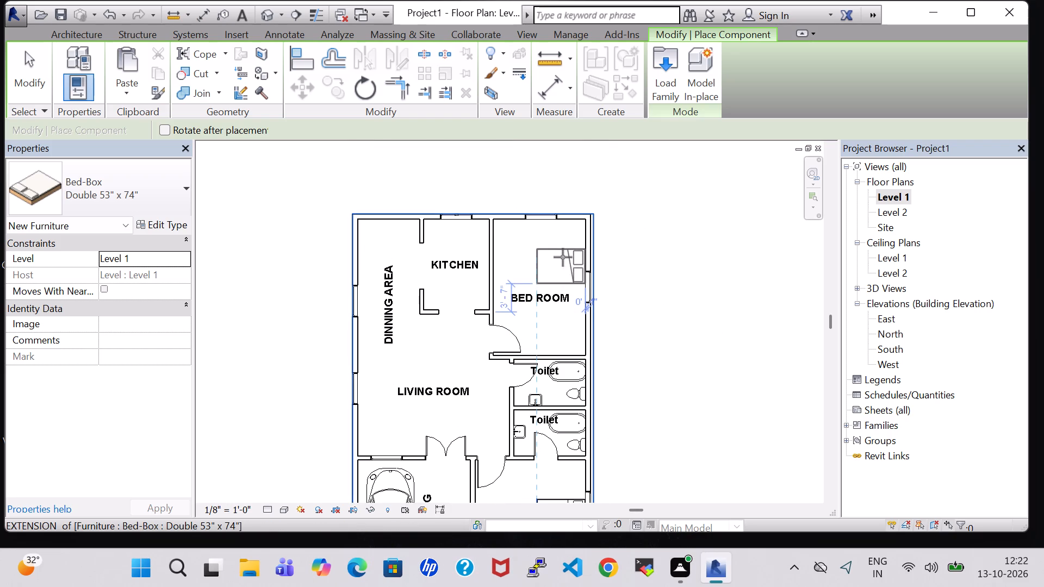
key(Escape)
key(Escape)
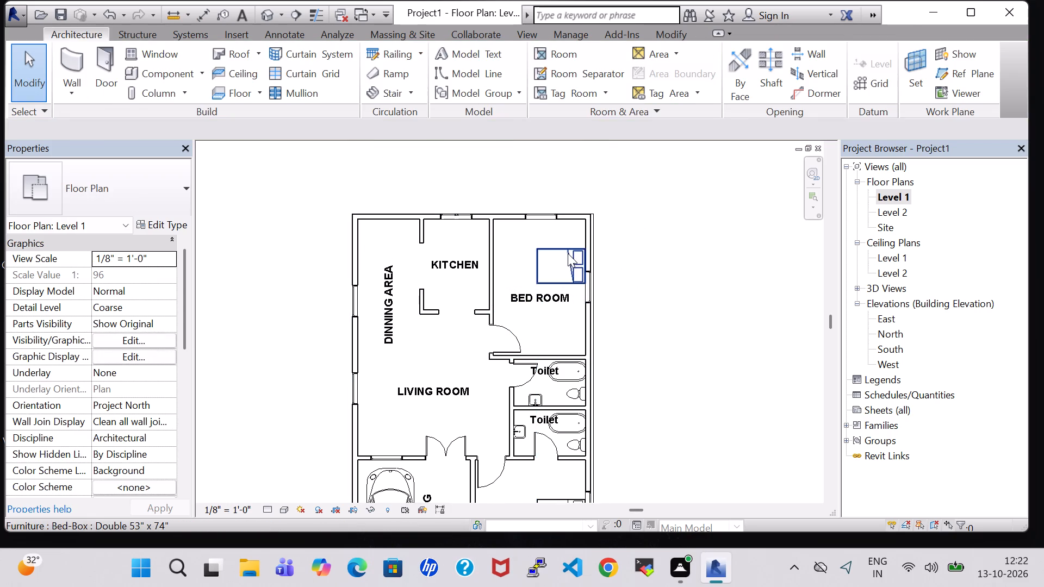
Change the beds in BED ROOM and M BED ROOM to the Bed-Box Queen 60" x 79" type.
click(567, 253)
click(122, 190)
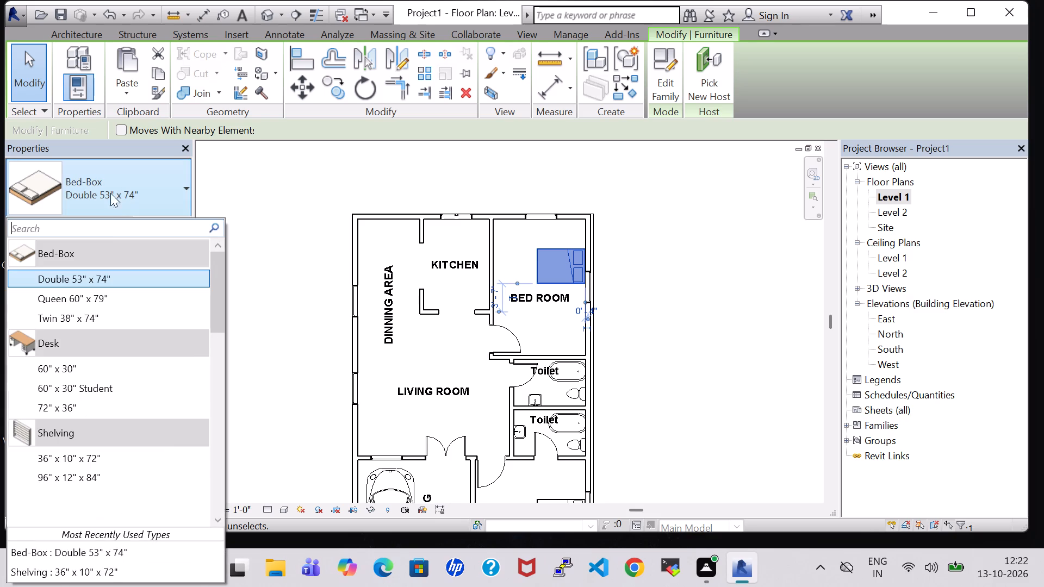
click(97, 302)
click(641, 288)
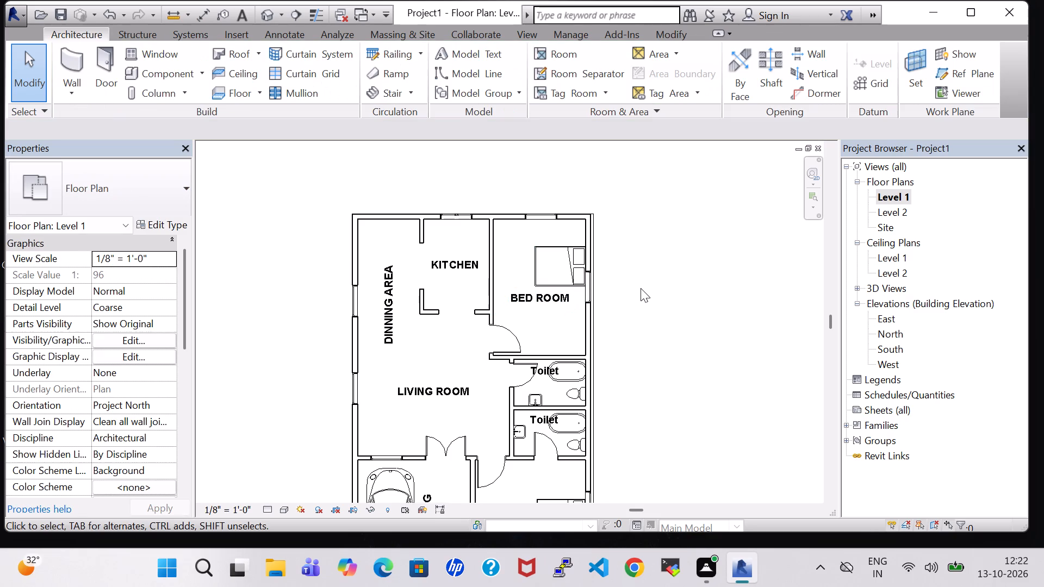
scroll(798, 332, down, 3)
middle_drag(717, 372, 670, 268)
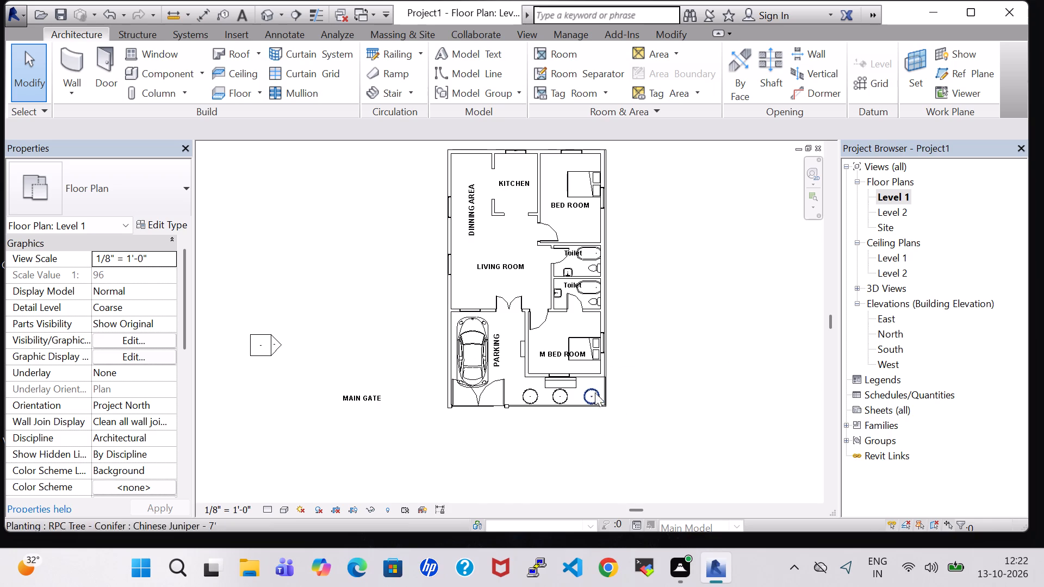
click(569, 336)
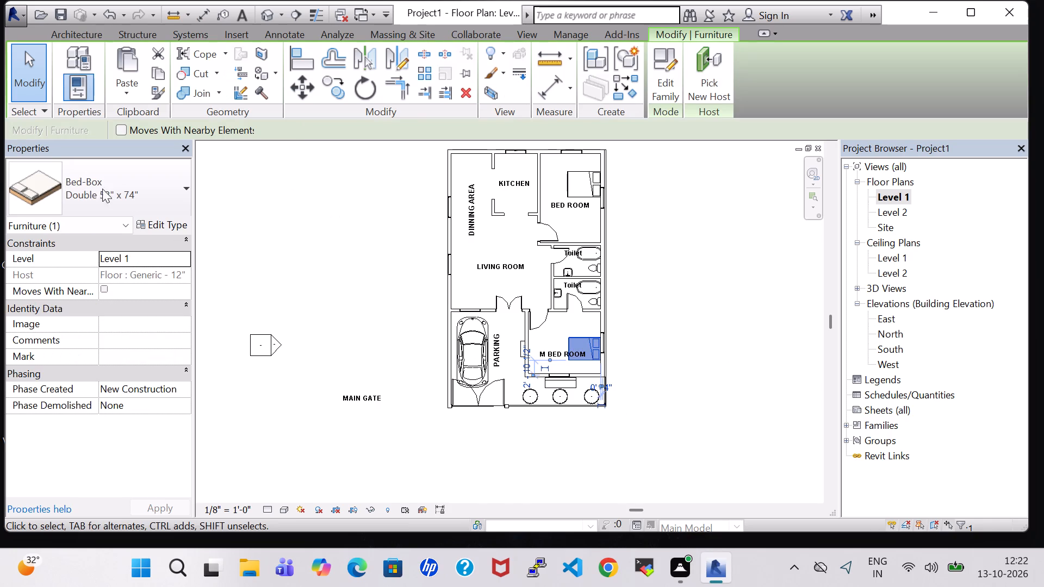
click(109, 191)
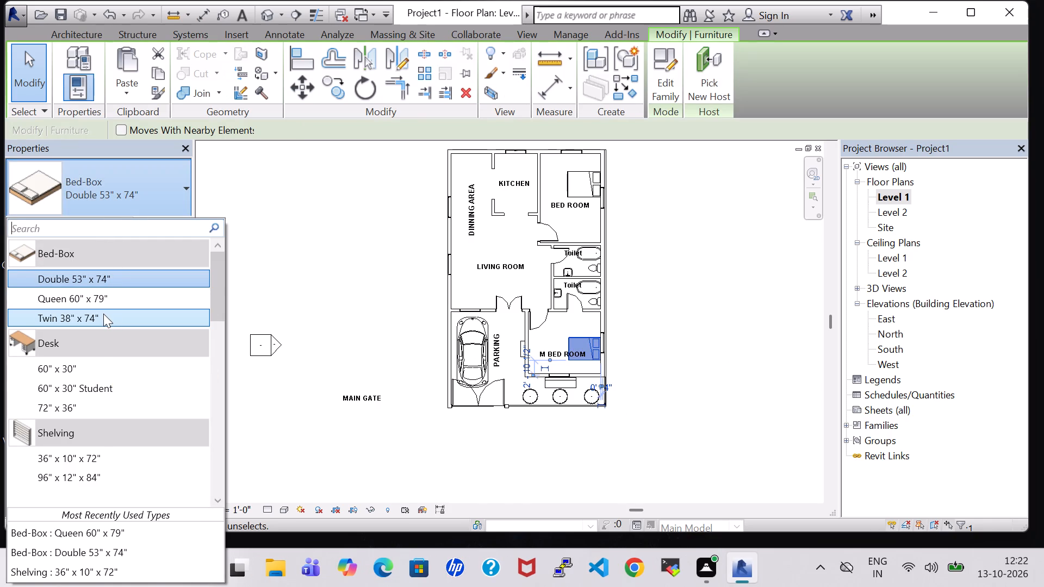
click(102, 297)
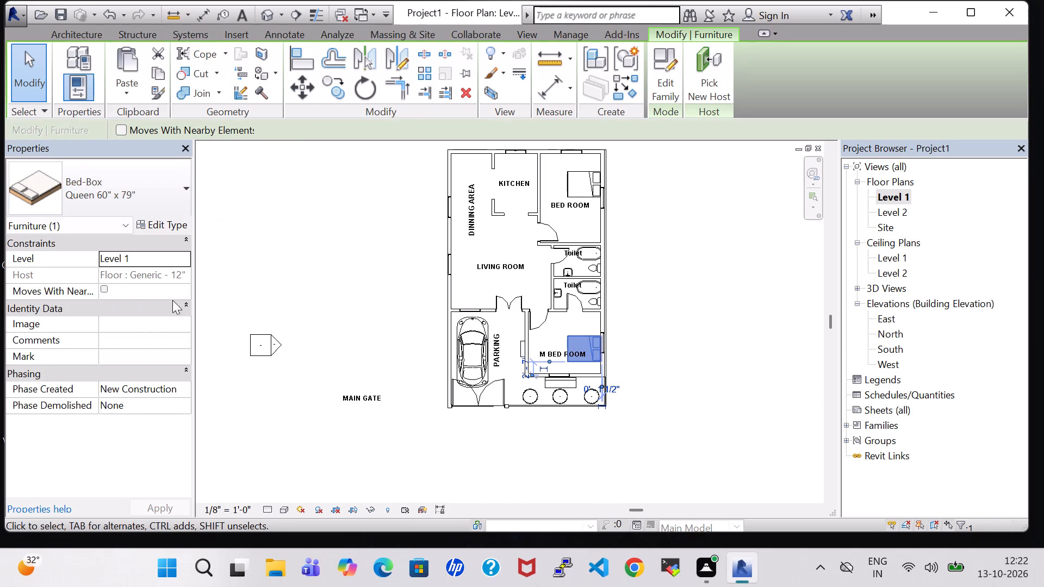
click(663, 264)
Load the Table-Night Stand family from the Tables folder of the furniture library.
scroll(663, 264, up, 2)
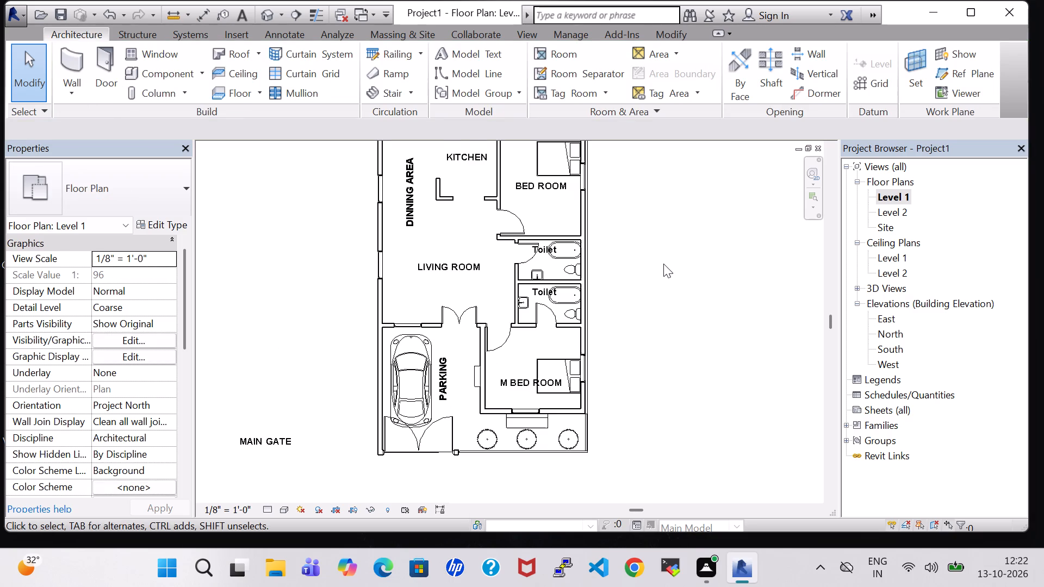
click(175, 76)
click(665, 84)
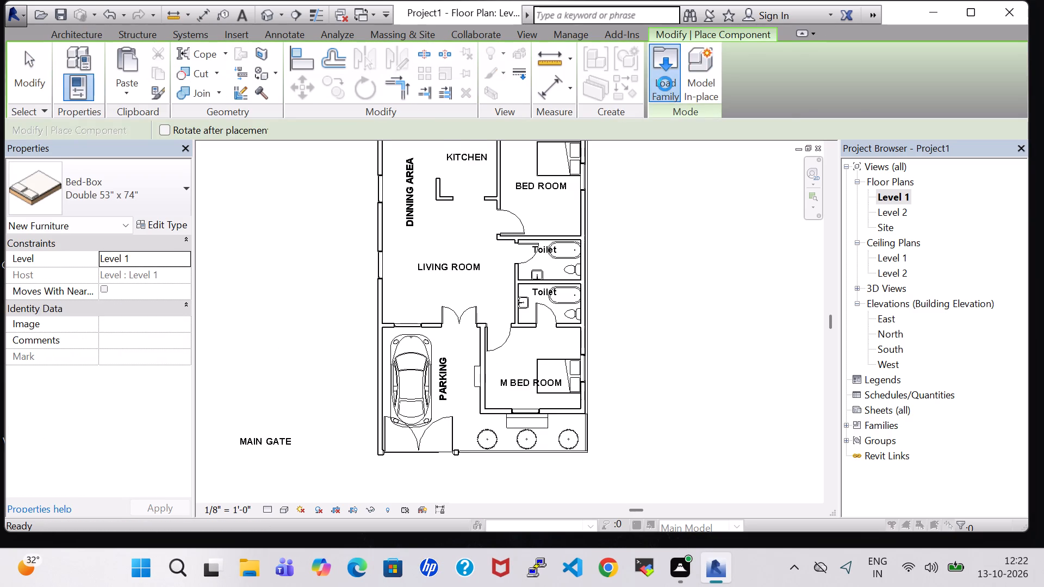
scroll(610, 265, down, 1)
double_click(609, 241)
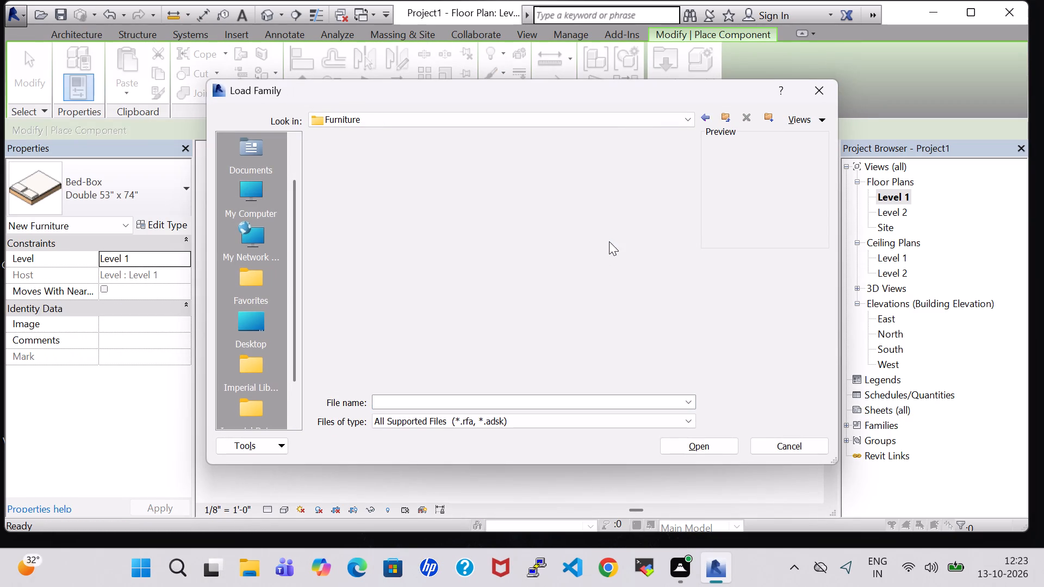
double_click(541, 183)
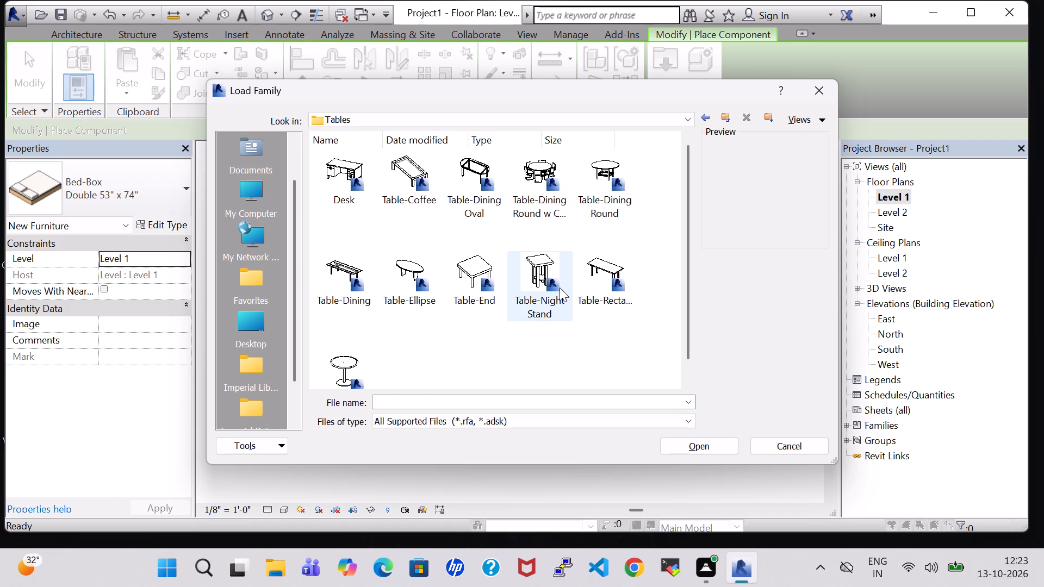
click(560, 288)
click(716, 445)
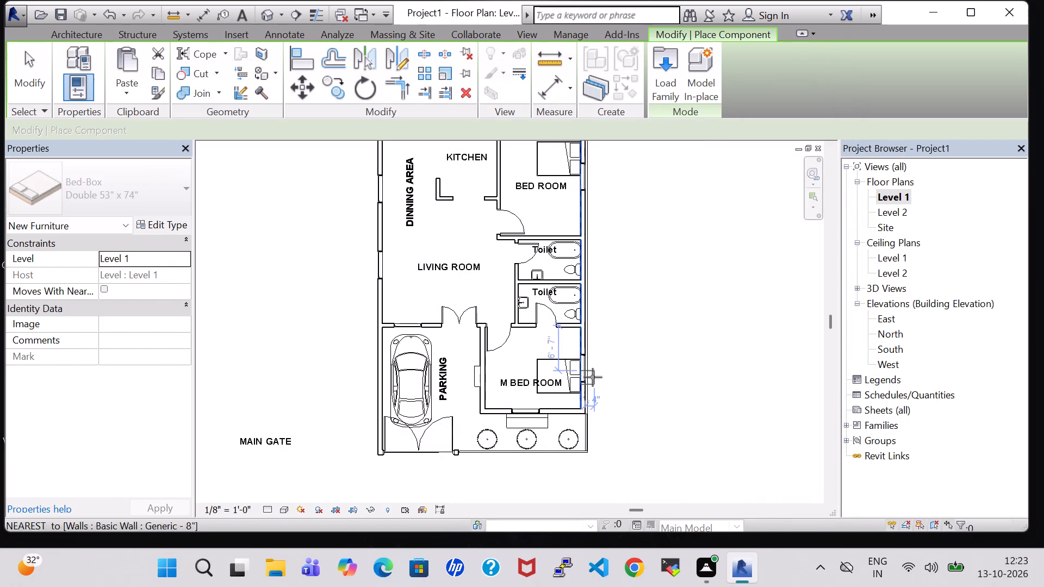
Place a 24" x 24" x 30" night stand against the east wall on each side of the M BED ROOM bed.
scroll(571, 353, up, 4)
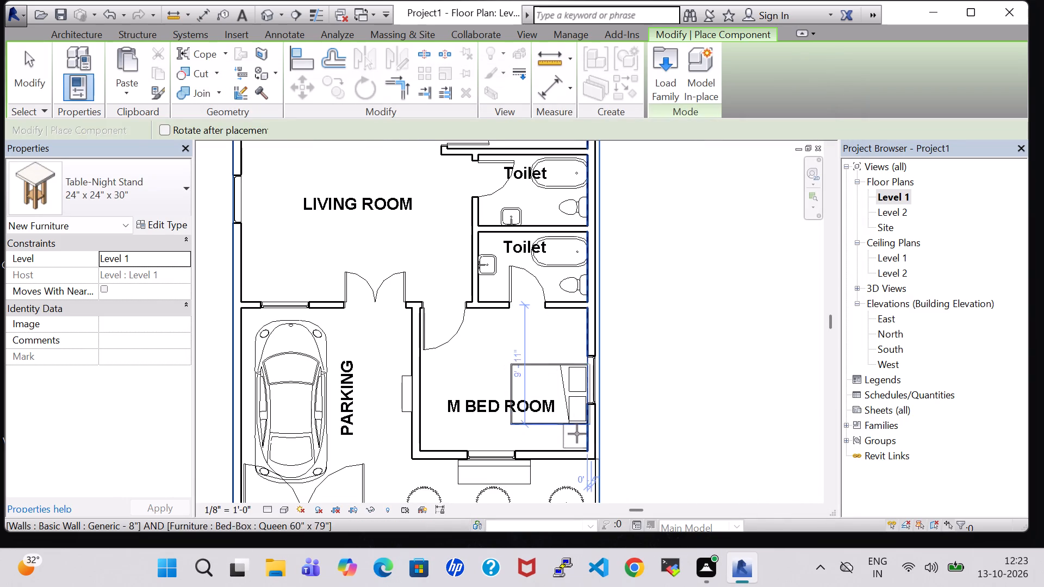
click(575, 432)
click(579, 341)
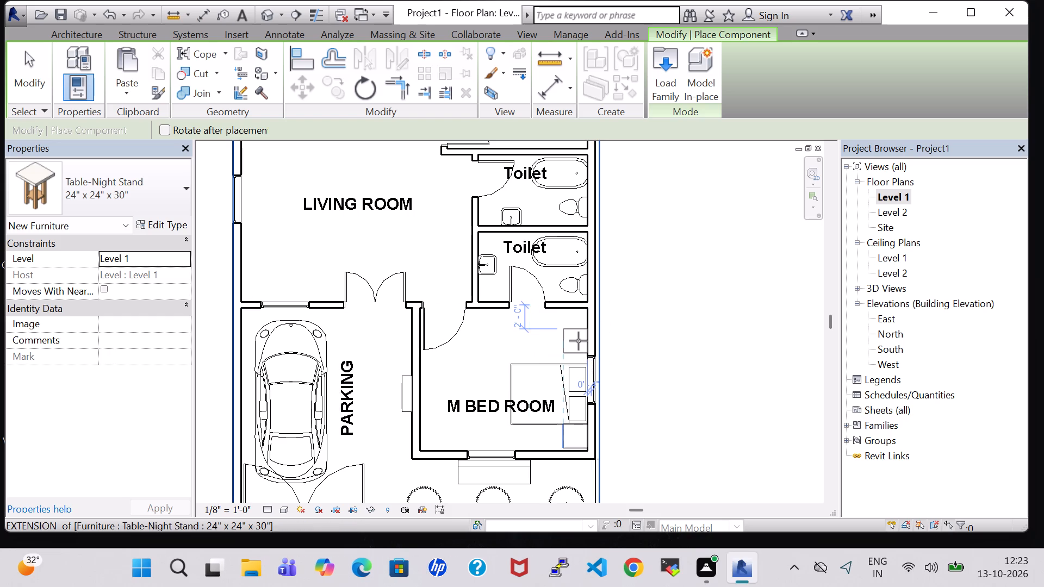
key(Escape)
key(Escape)
key(Escape)
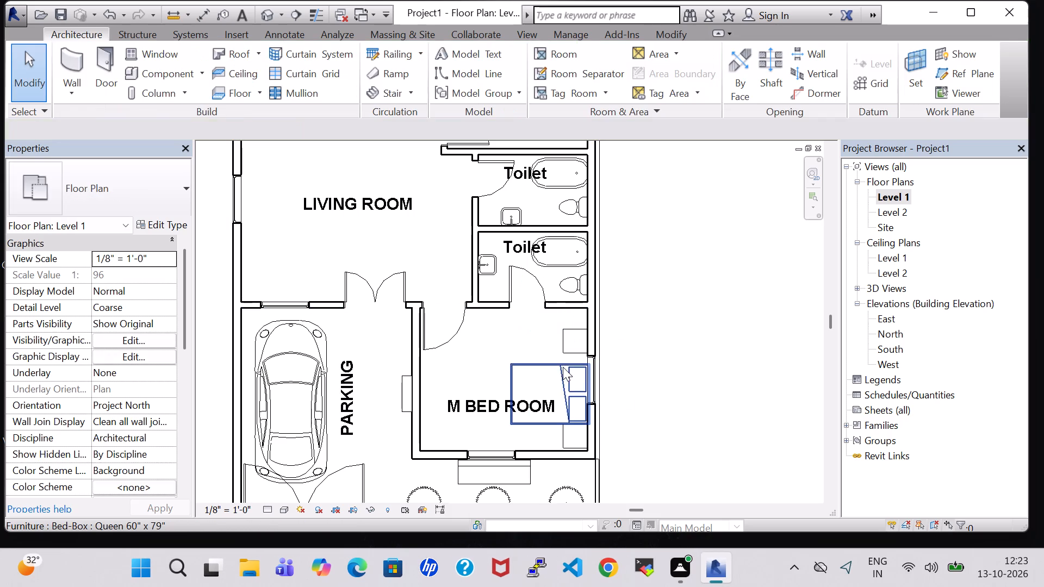
Nudge the M BED ROOM bed north between the night stands, to about 2'-10" from the south wall.
click(563, 367)
key(Up)
key(Up)
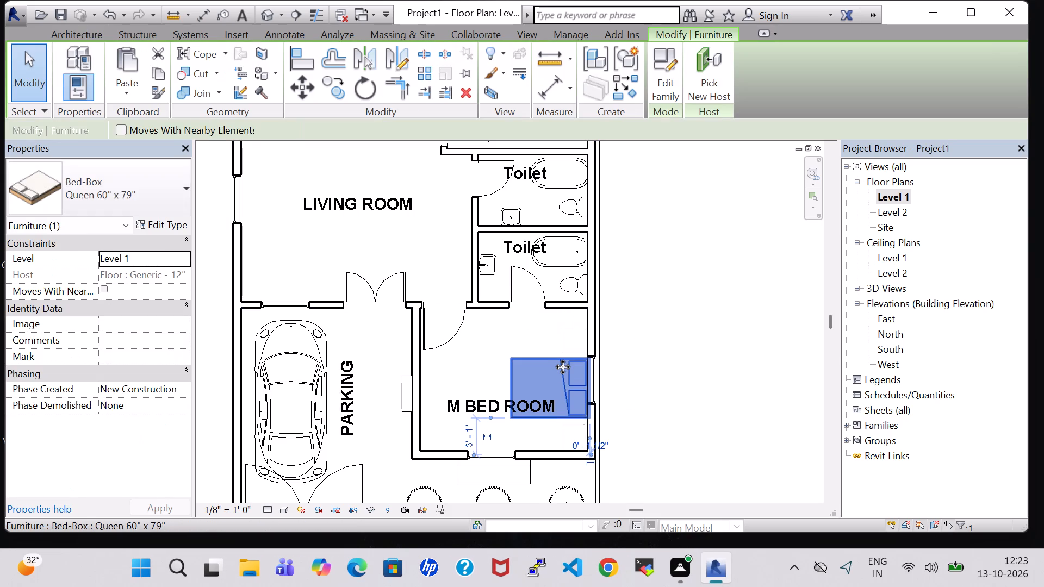
click(663, 370)
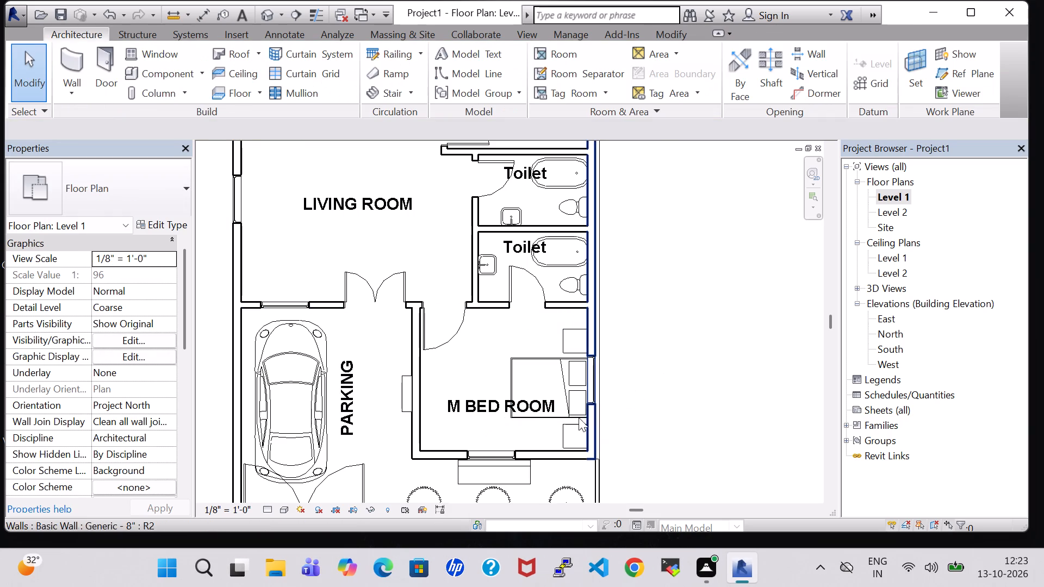
click(574, 426)
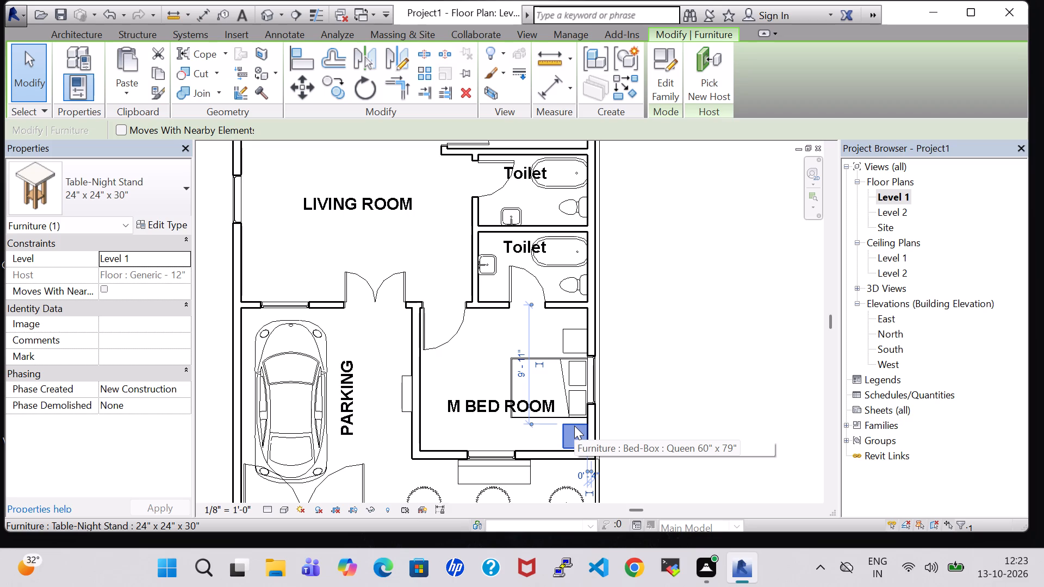
click(675, 371)
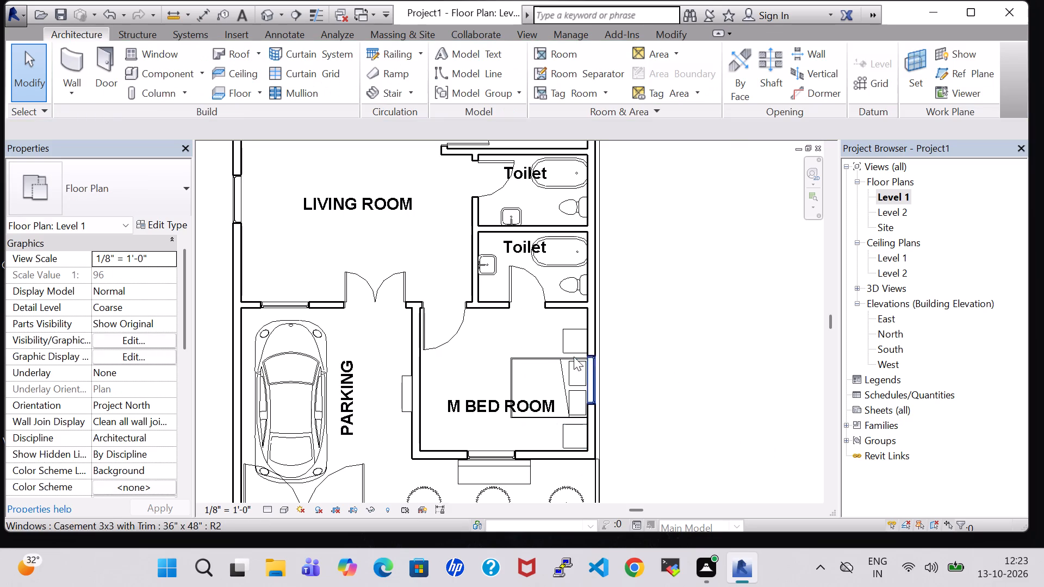
click(536, 363)
key(Down)
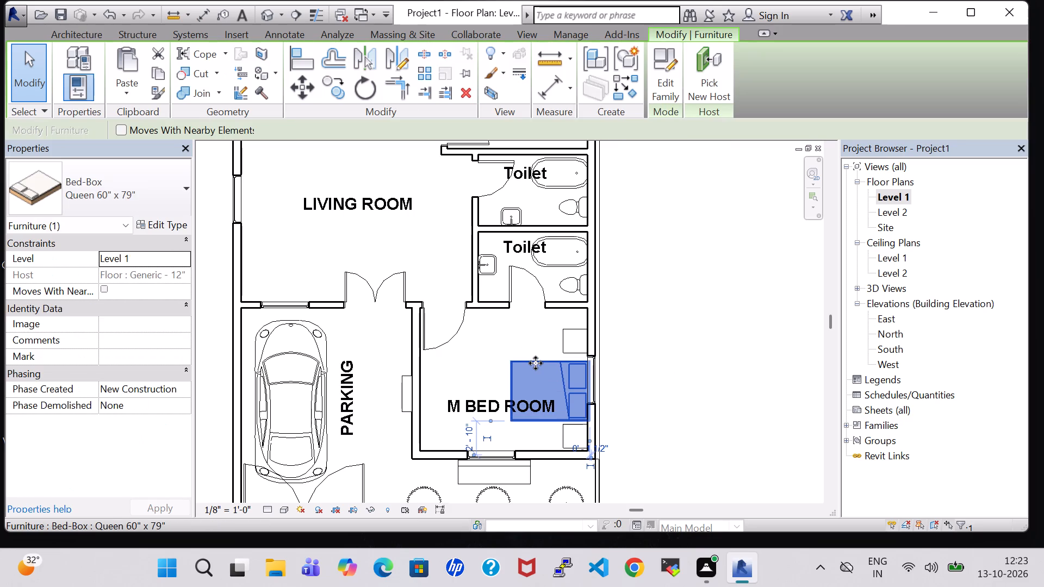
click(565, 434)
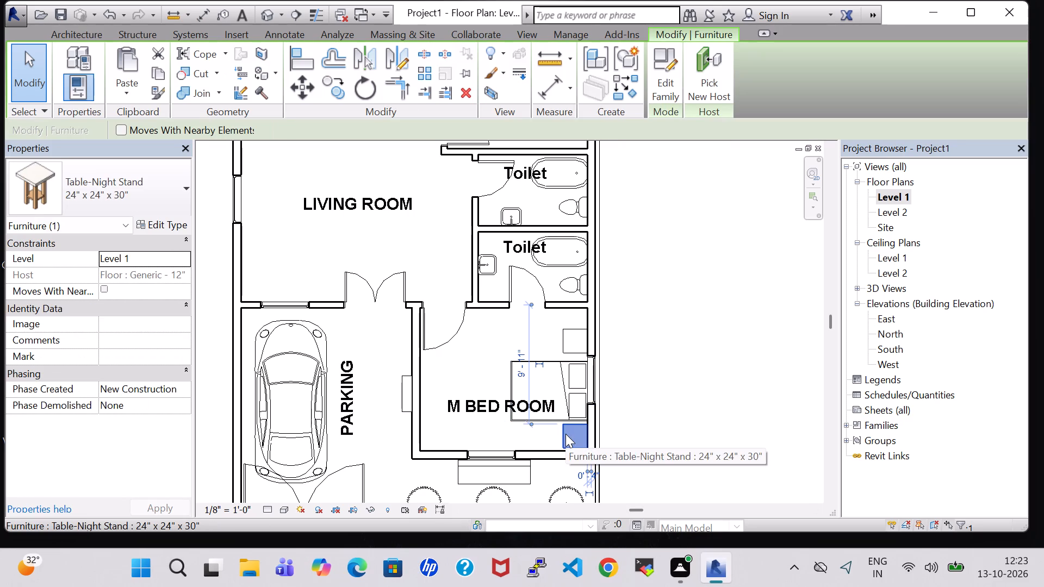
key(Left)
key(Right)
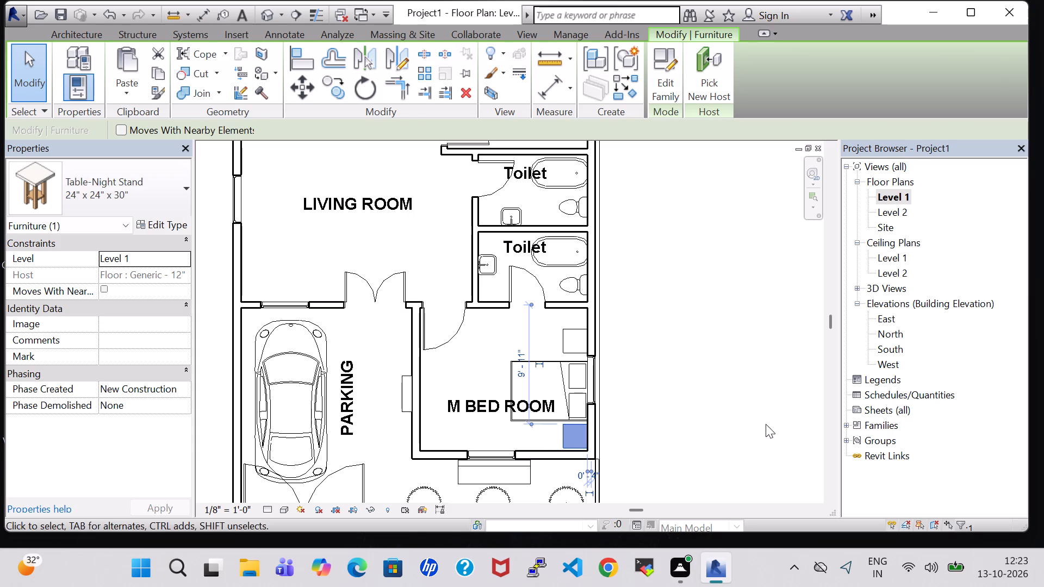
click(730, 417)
Nudge the northern M BED ROOM night stand south towards the bed, to about 8'-10" on its north-side dimension.
click(568, 330)
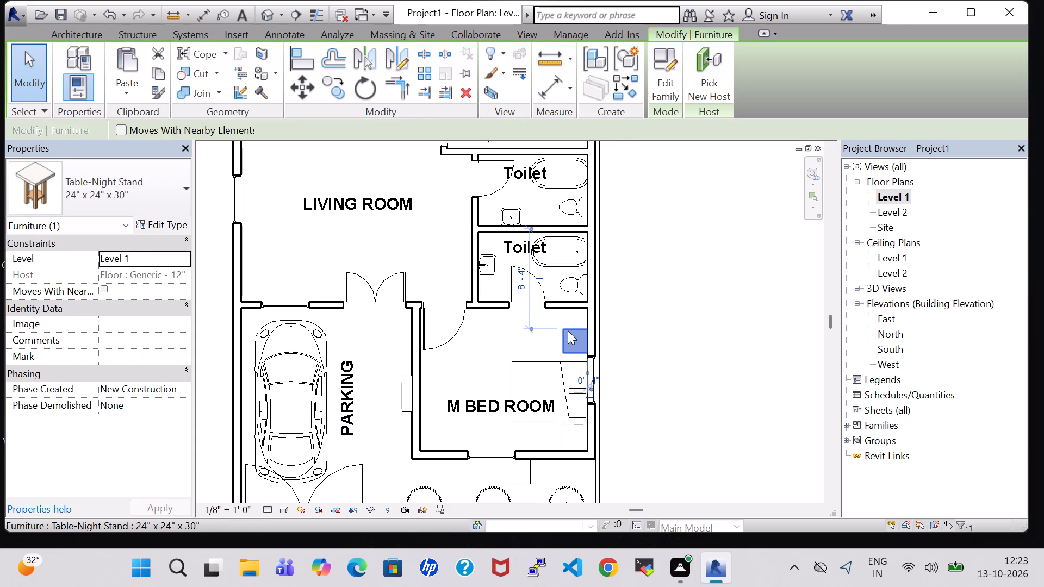
key(Down)
key(Down)
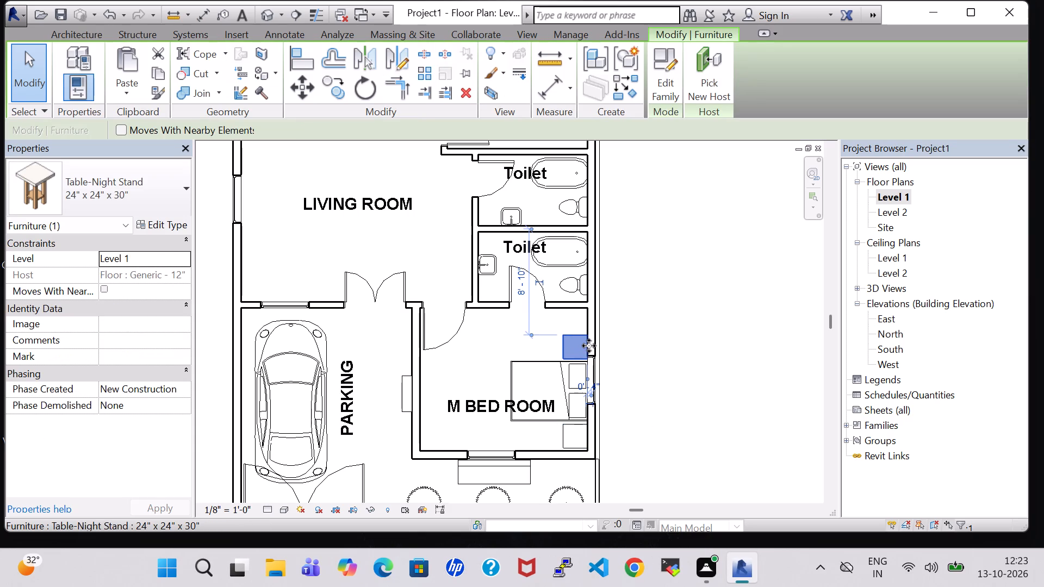
click(668, 392)
Place a 24" x 24" x 30" night stand against the east wall on each side of the BED ROOM bed.
scroll(668, 379, down, 1)
middle_drag(701, 292, 708, 434)
middle_drag(726, 229, 728, 364)
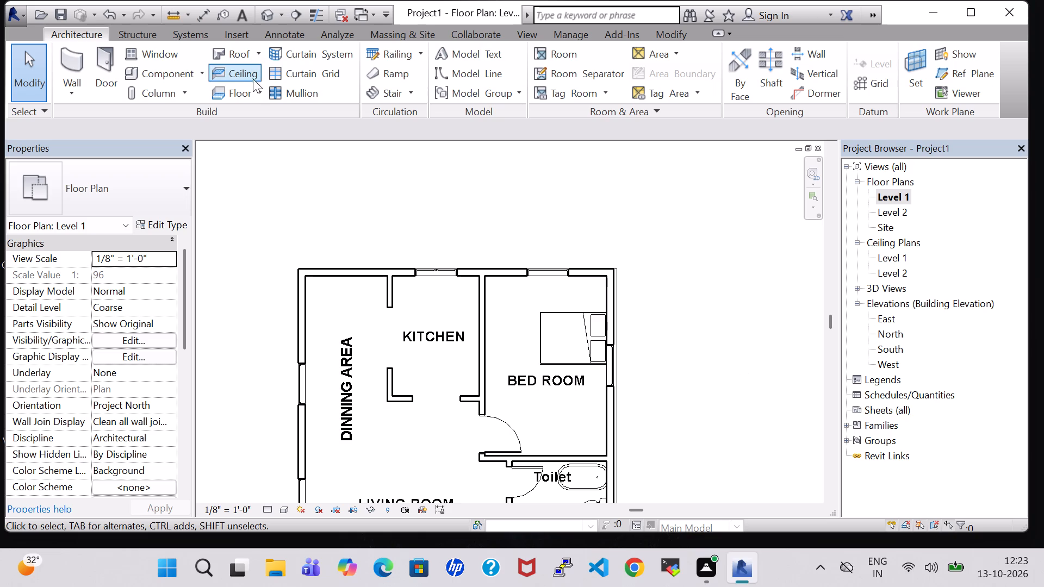
click(141, 78)
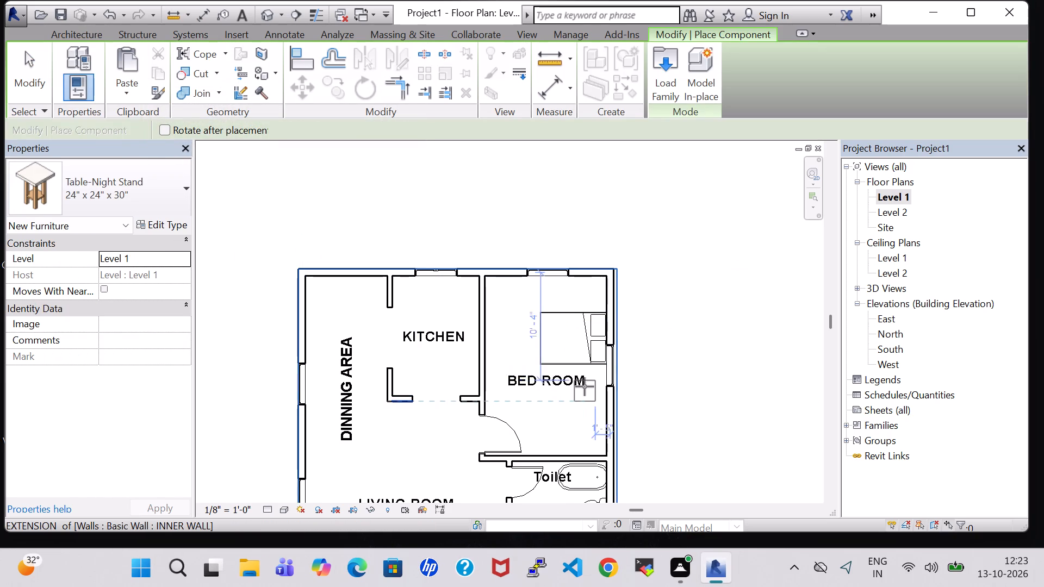
scroll(585, 386, up, 3)
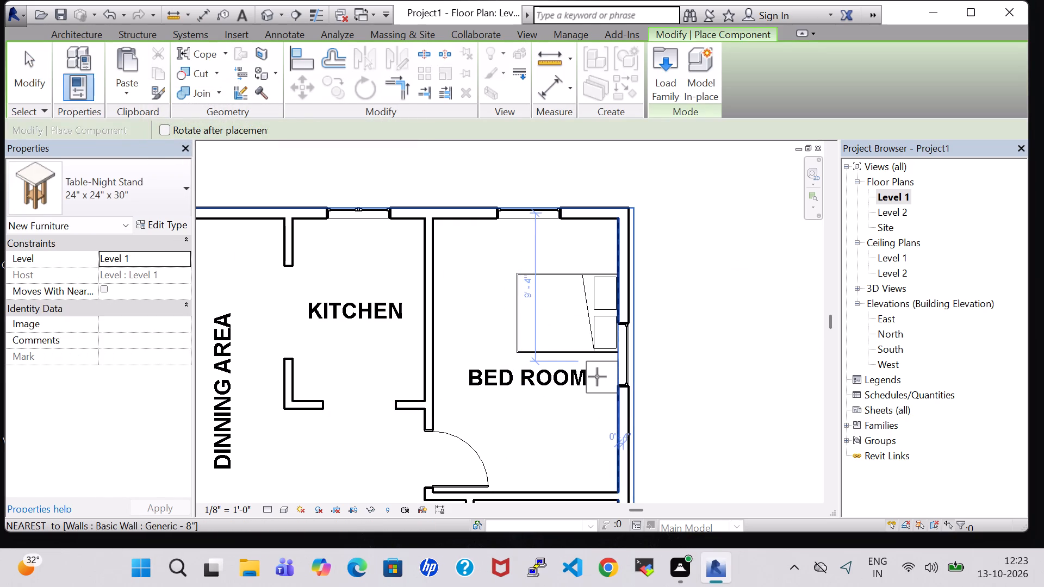
click(597, 377)
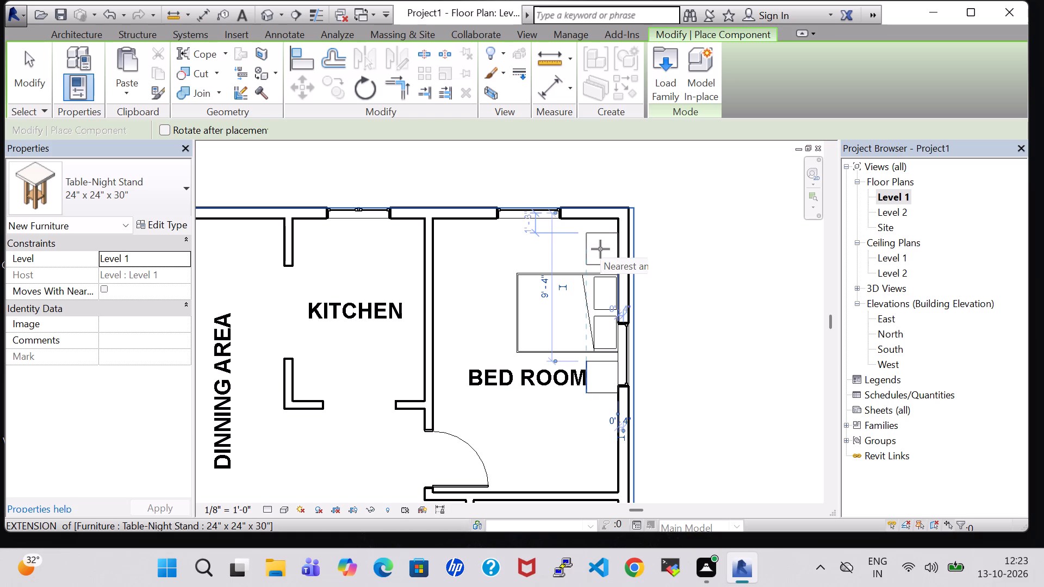
click(600, 249)
key(Escape)
key(Escape)
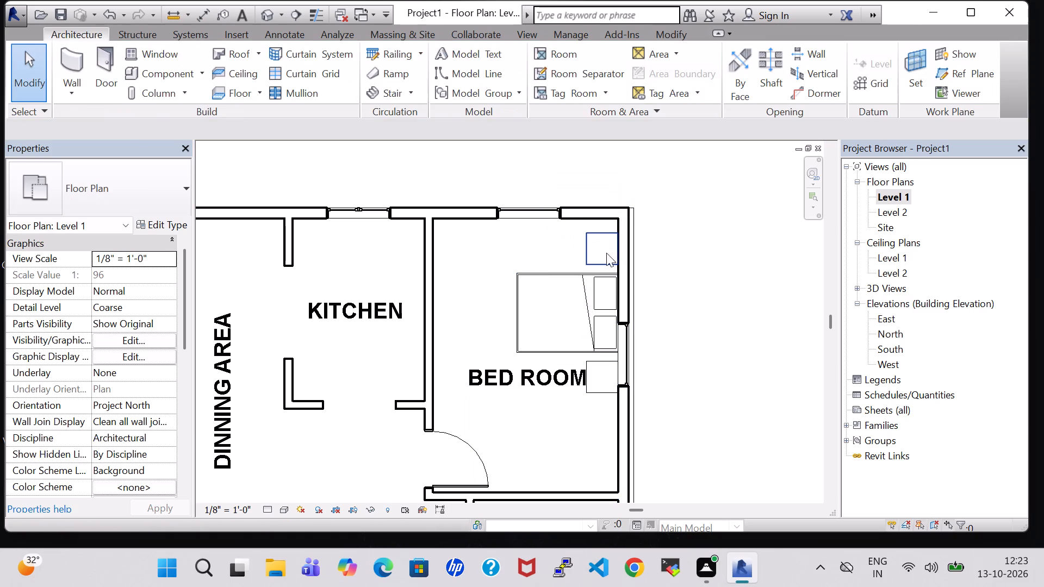
Nudge both BED ROOM night stands closer to the bed, the southern one to about 9'-1" from the north wall.
click(594, 248)
key(Down)
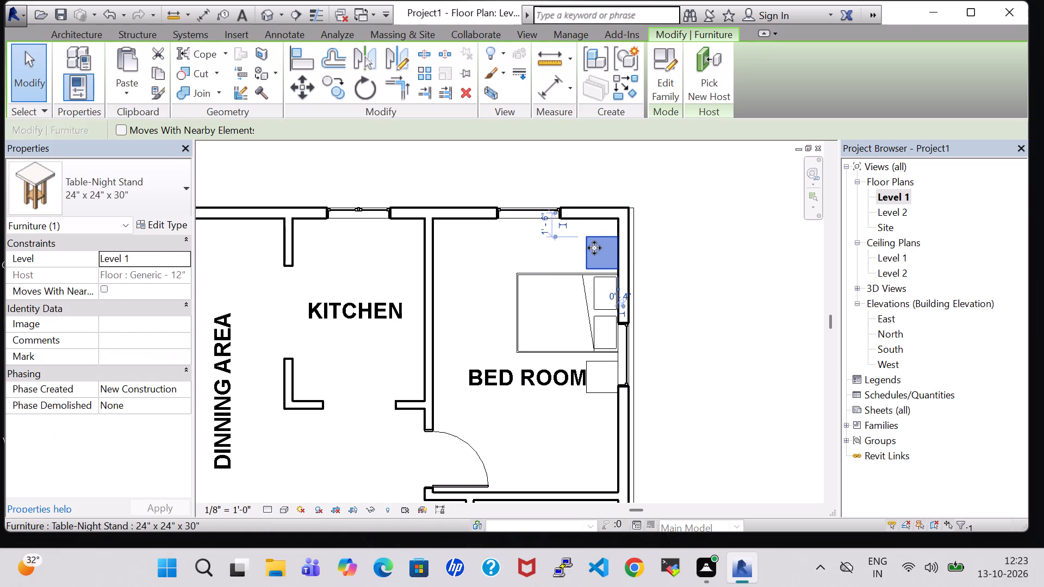
click(663, 304)
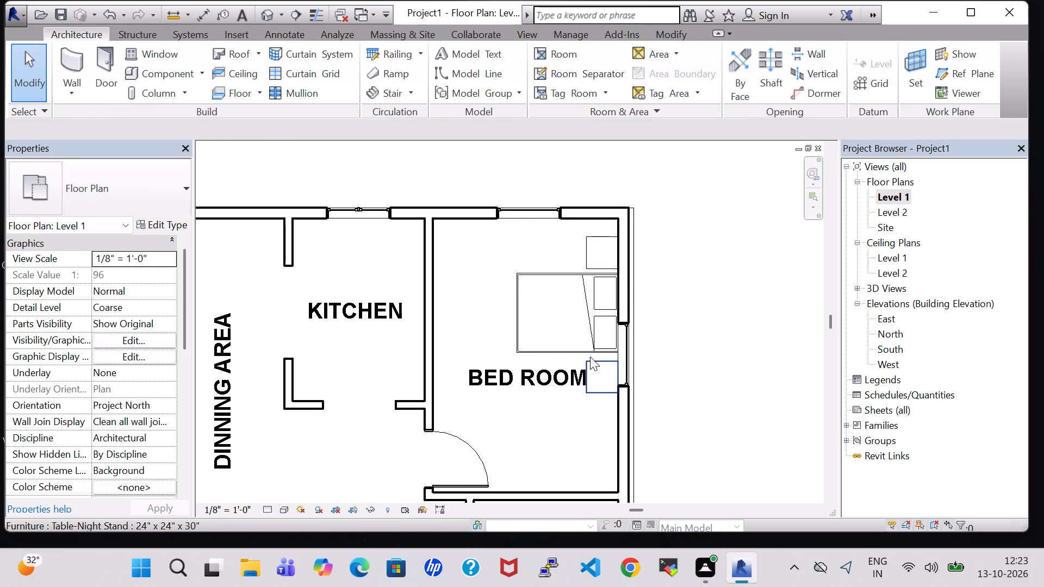
click(590, 357)
key(Up)
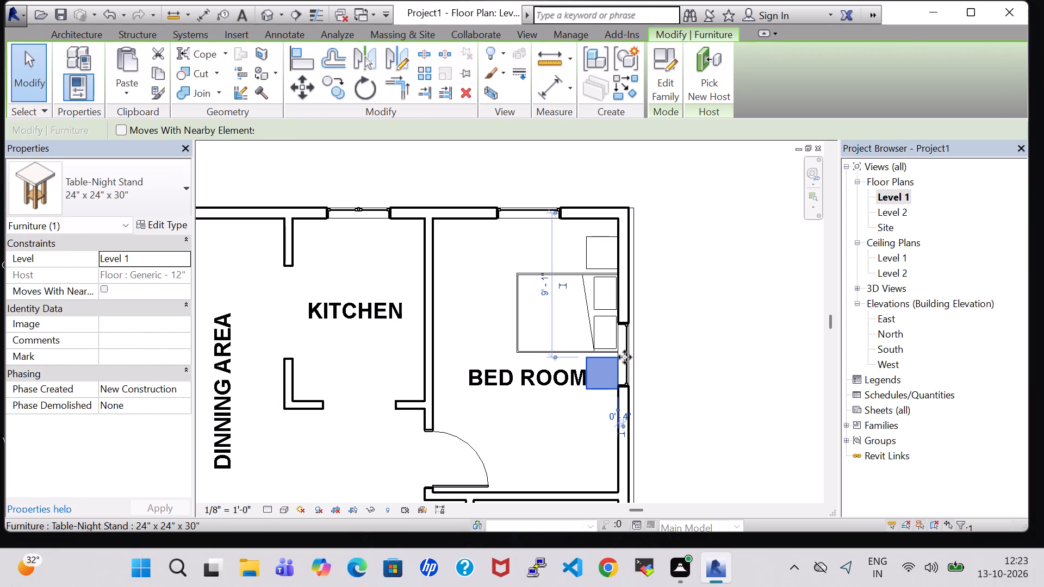
click(710, 358)
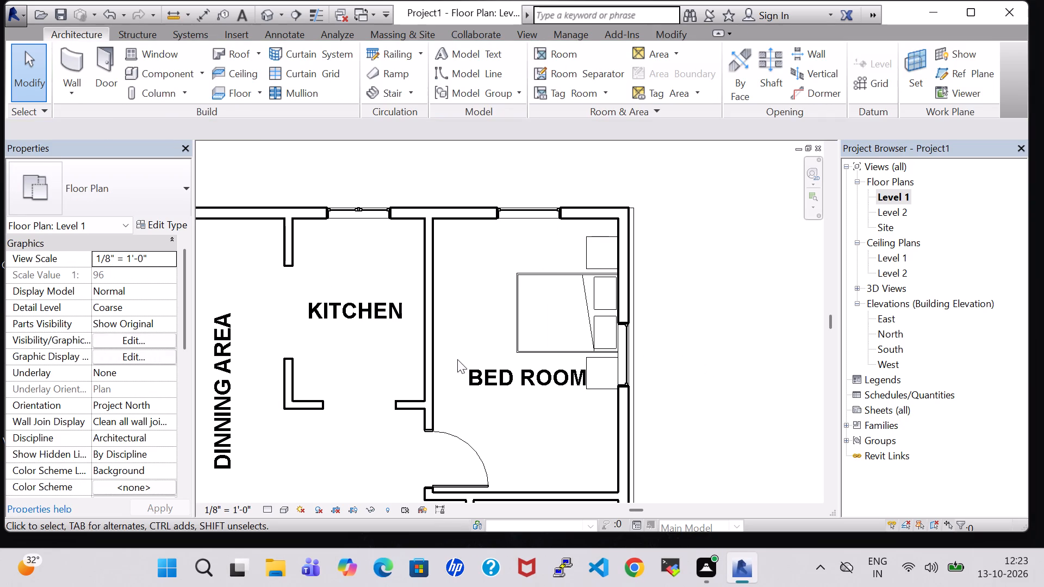
Load the TV Stand family from the Furniture folder of the US Imperial library.
scroll(637, 248, down, 1)
click(152, 64)
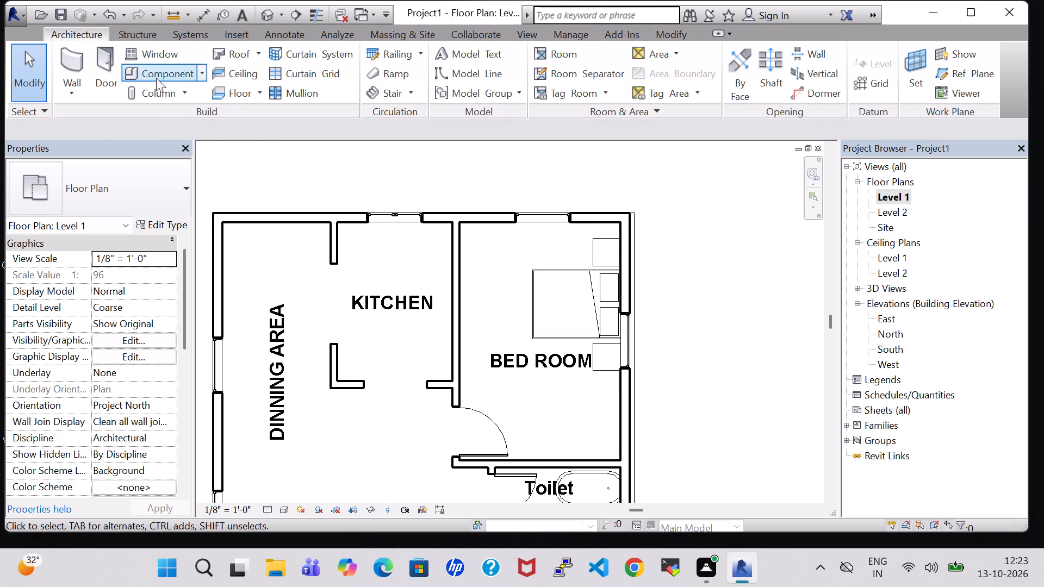
click(156, 78)
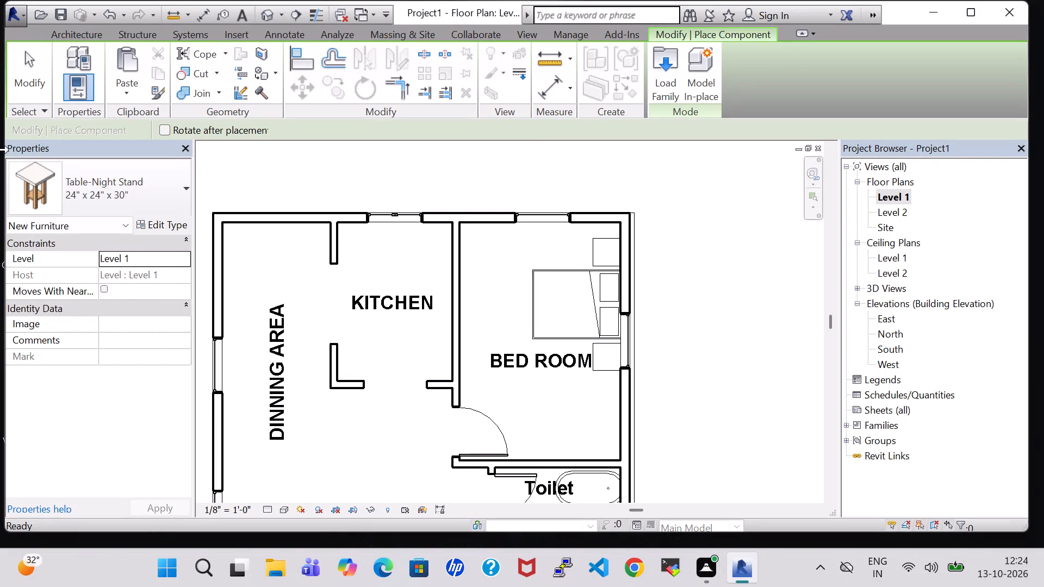
click(669, 79)
scroll(486, 246, down, 2)
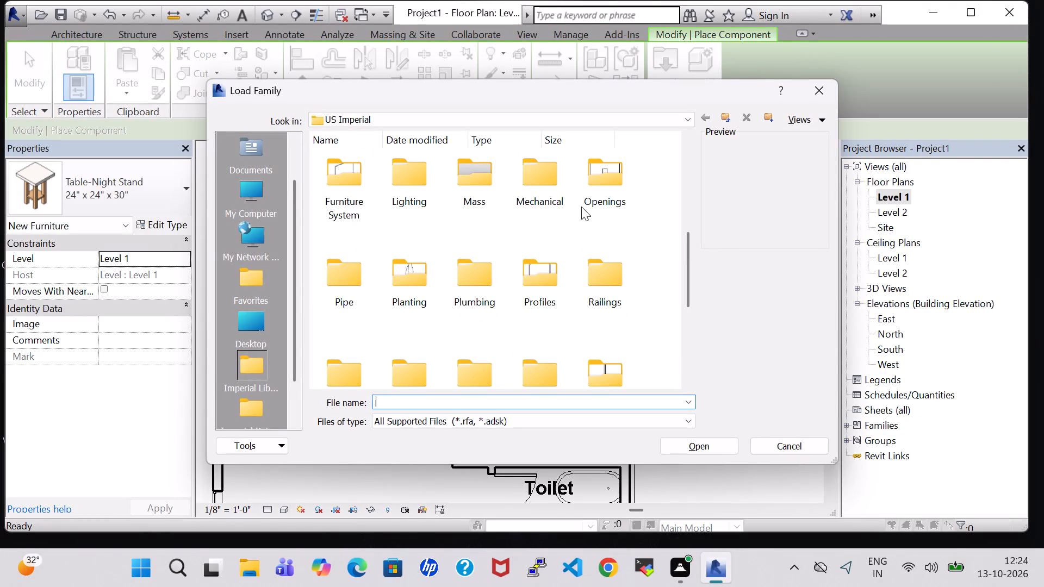
scroll(600, 207, up, 2)
double_click(583, 361)
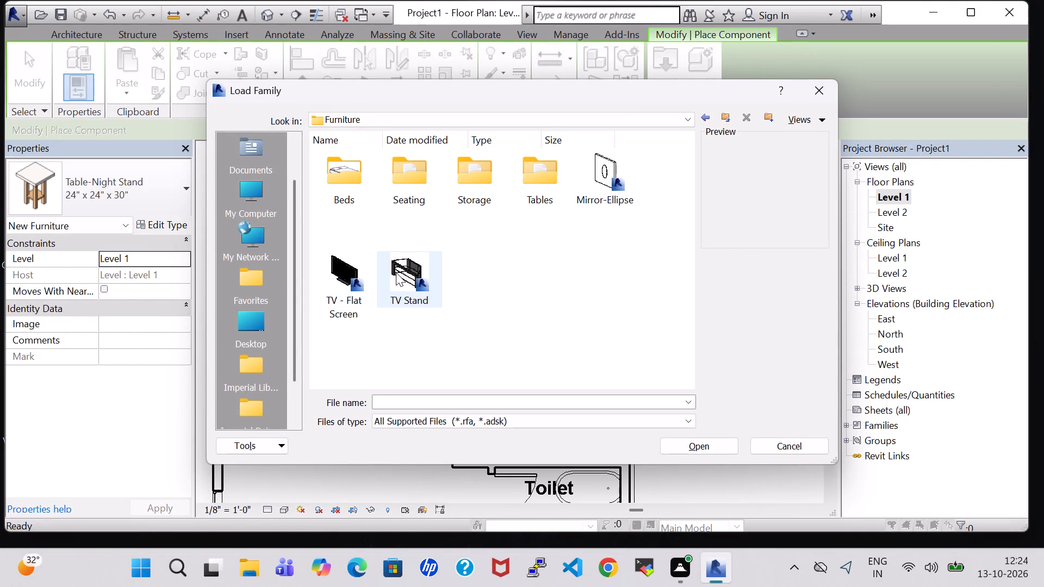
click(380, 267)
click(727, 446)
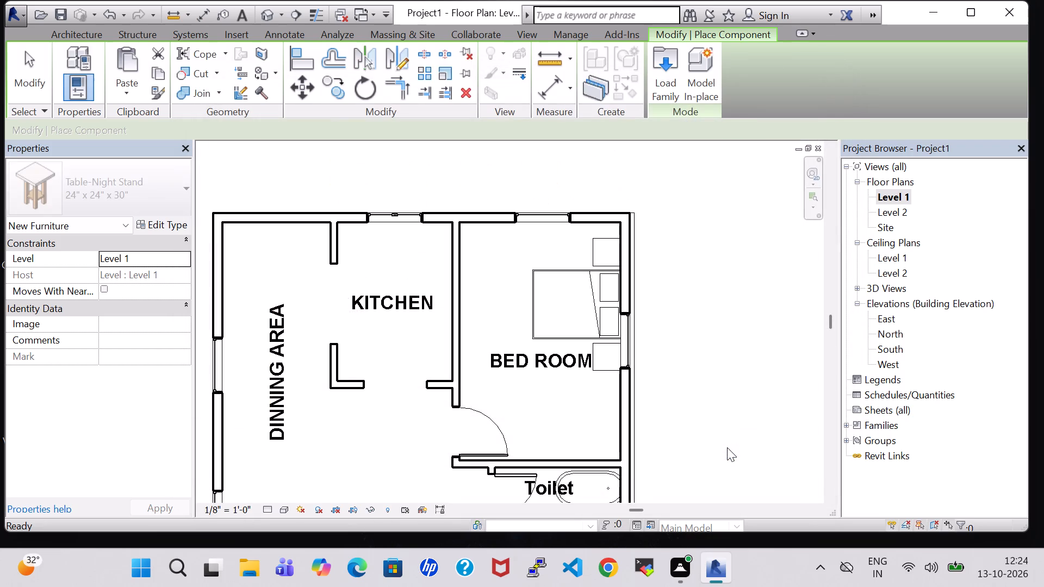
Place a TV stand, rotated to face the bed, against the west wall of both BED ROOM and M BED ROOM.
key(space)
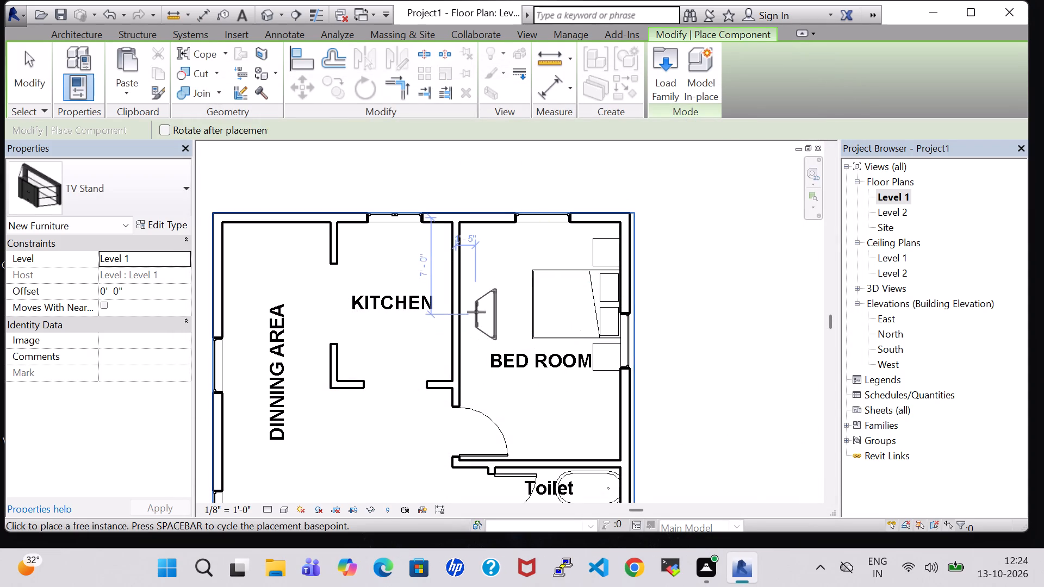
scroll(467, 313, up, 5)
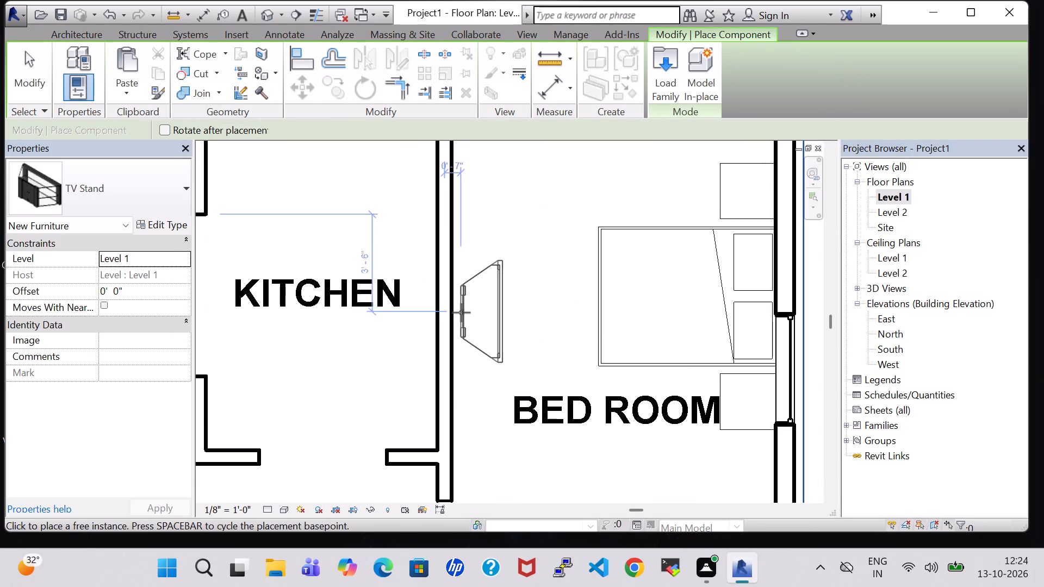
click(457, 314)
scroll(495, 308, down, 4)
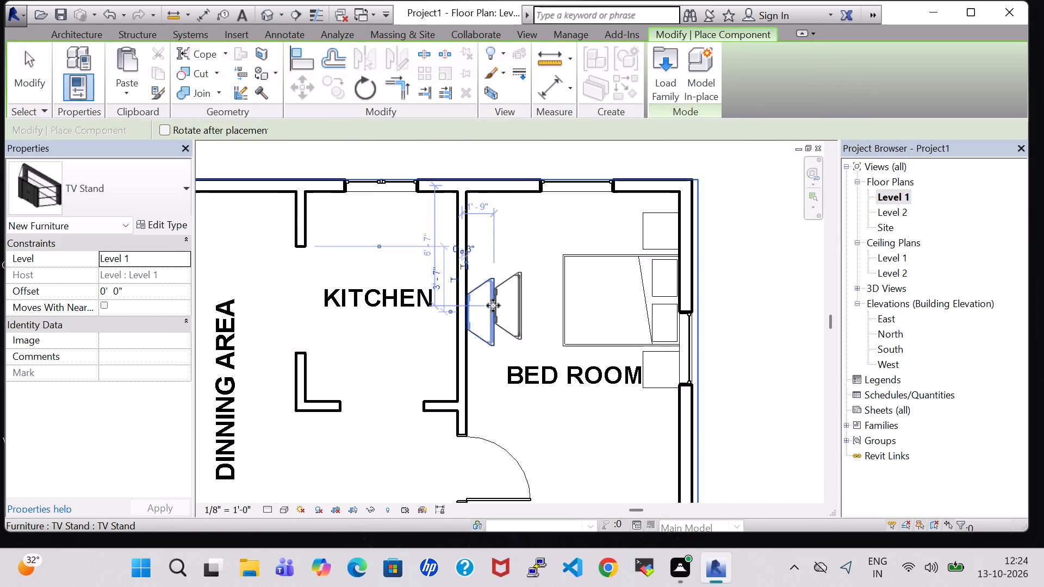
scroll(493, 305, down, 2)
middle_drag(562, 399, 475, 226)
middle_drag(645, 433, 650, 317)
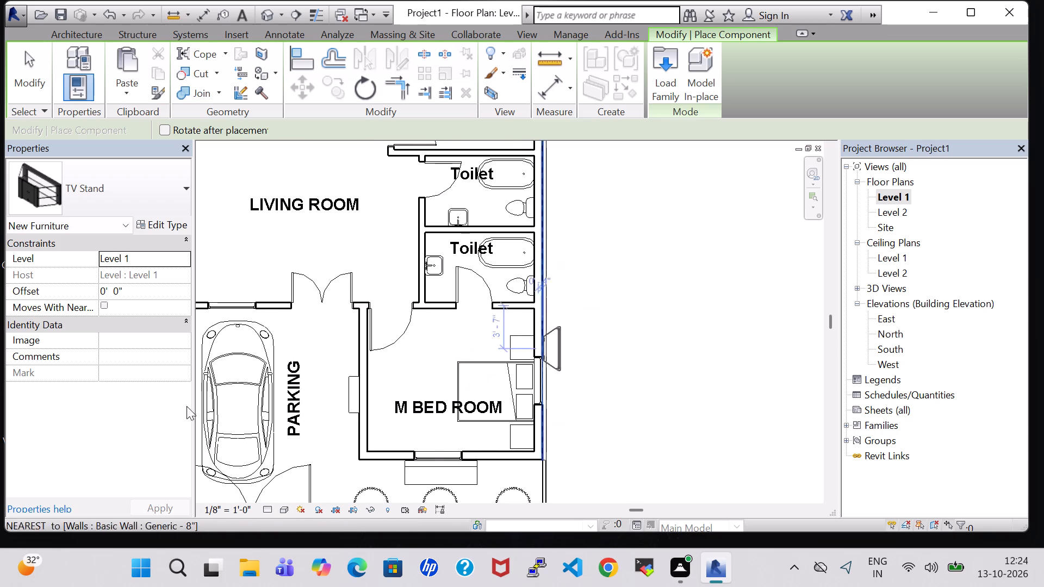
click(366, 396)
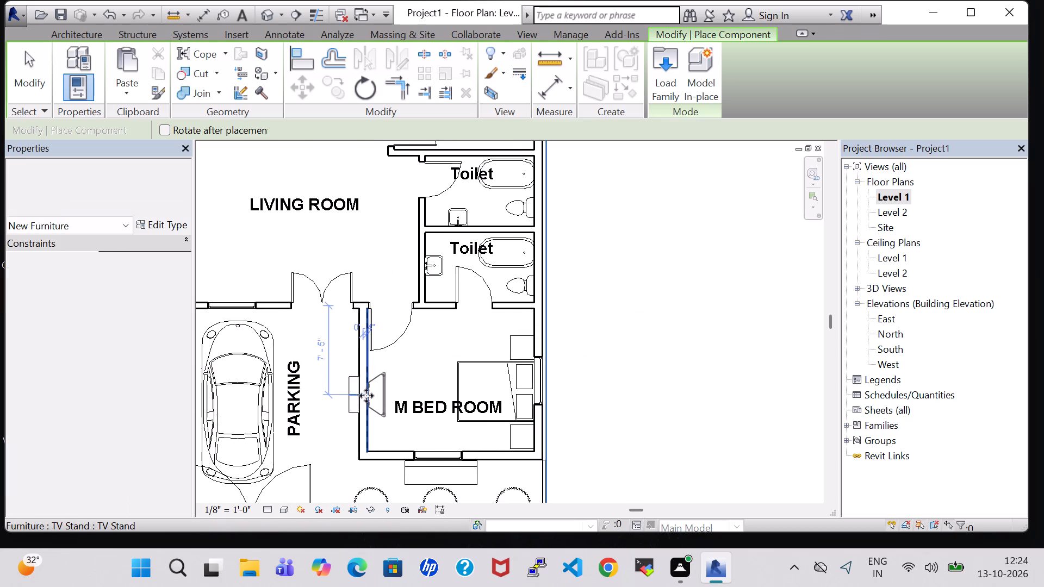
key(Escape)
key(Escape)
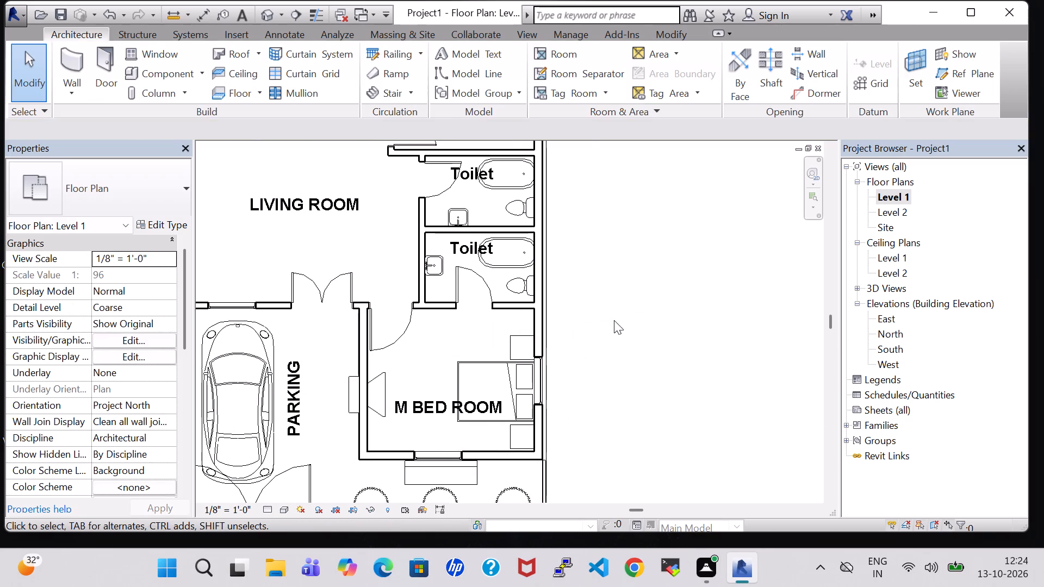
Load the TV - Flat Screen family from the Furniture folder of the library.
middle_drag(614, 319, 679, 429)
scroll(614, 319, down, 1)
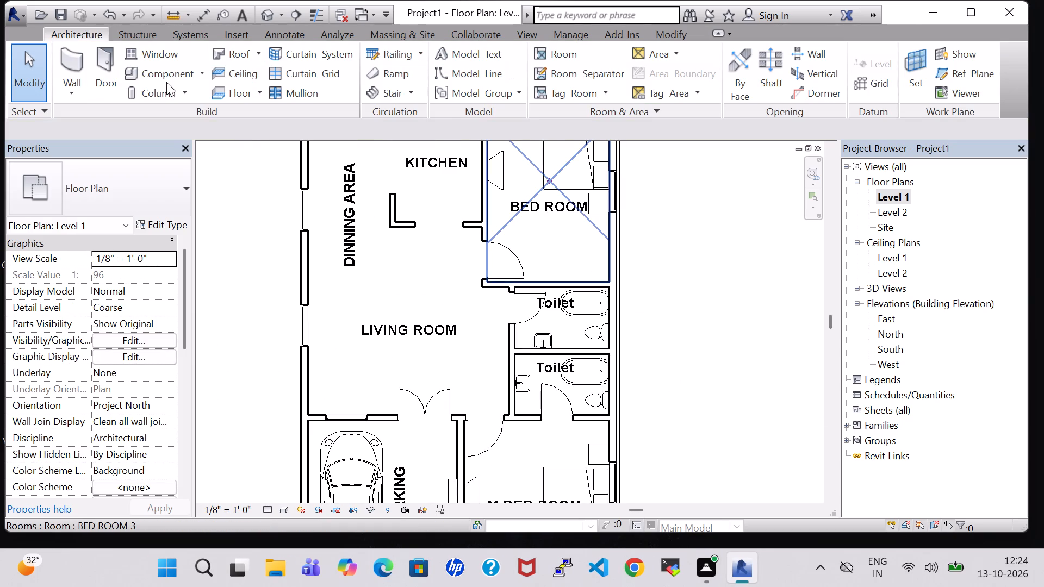
click(166, 79)
click(664, 79)
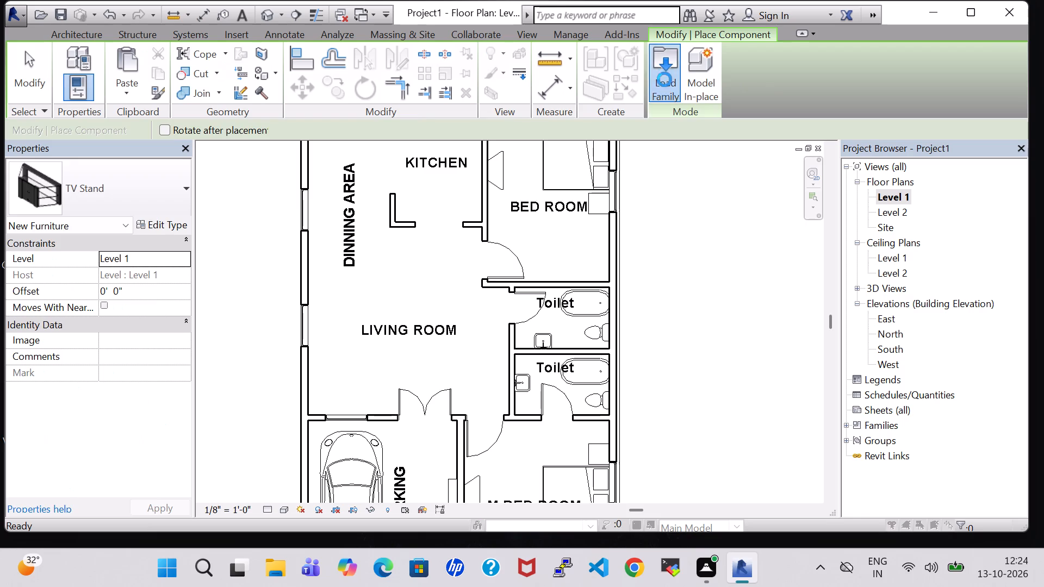
scroll(606, 281, down, 1)
double_click(602, 241)
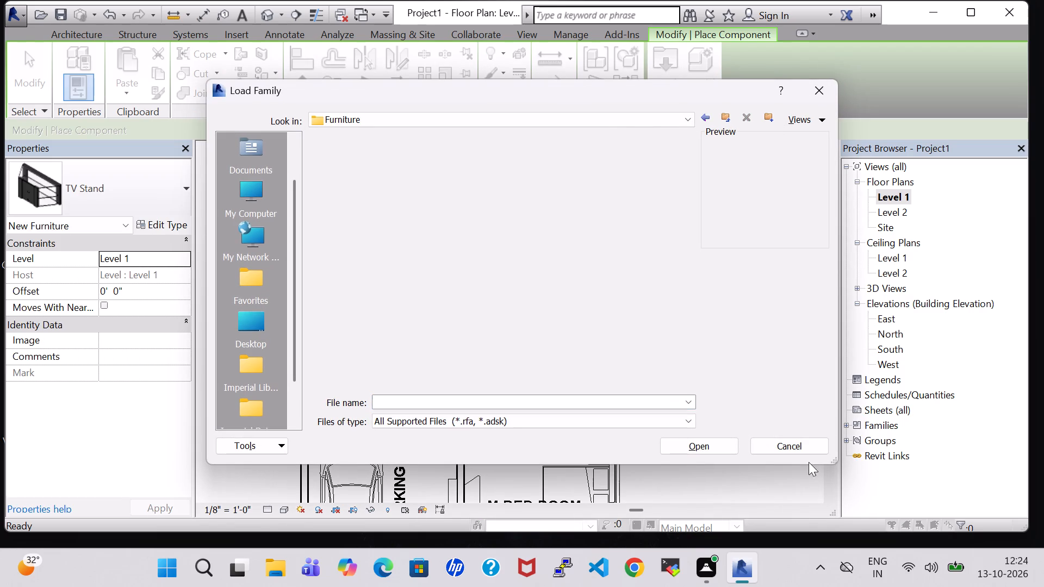
click(342, 271)
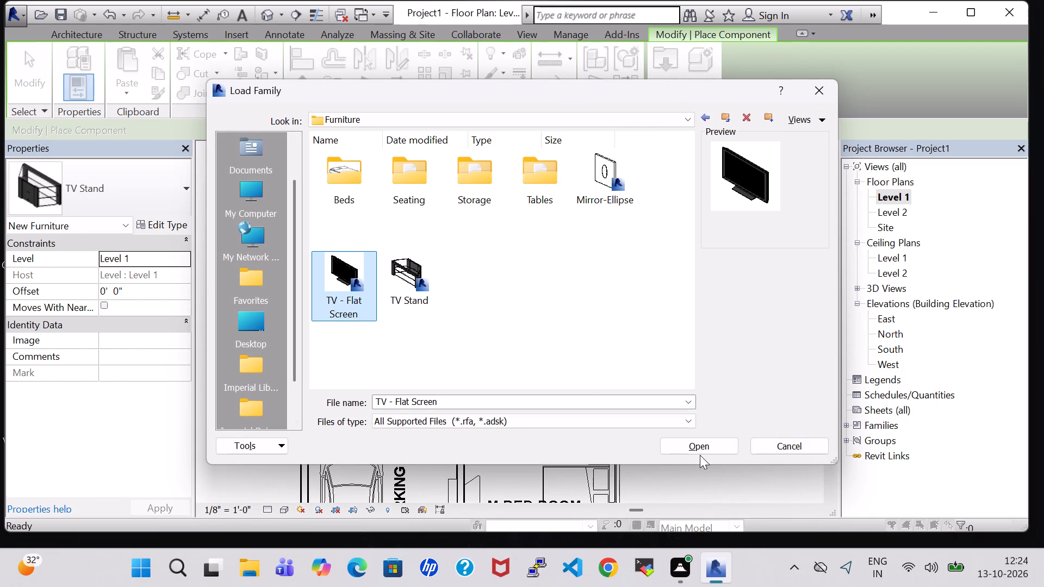
click(700, 454)
Place a 32" flat screen TV, rotated to face the bed, on the TV stands in BED ROOM and M BED ROOM.
scroll(514, 267, up, 3)
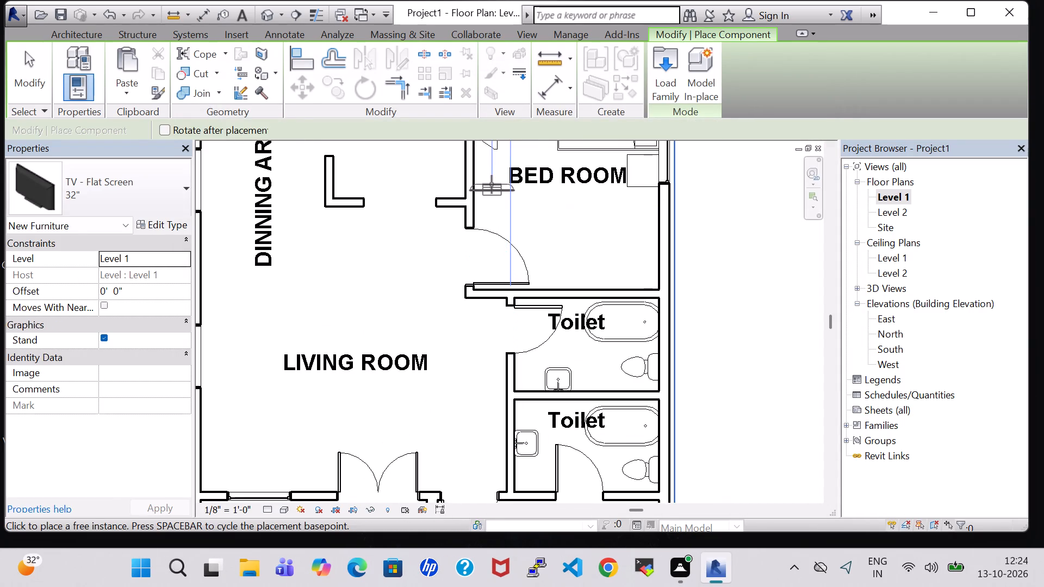
key(space)
middle_drag(504, 191, 539, 392)
scroll(517, 328, up, 3)
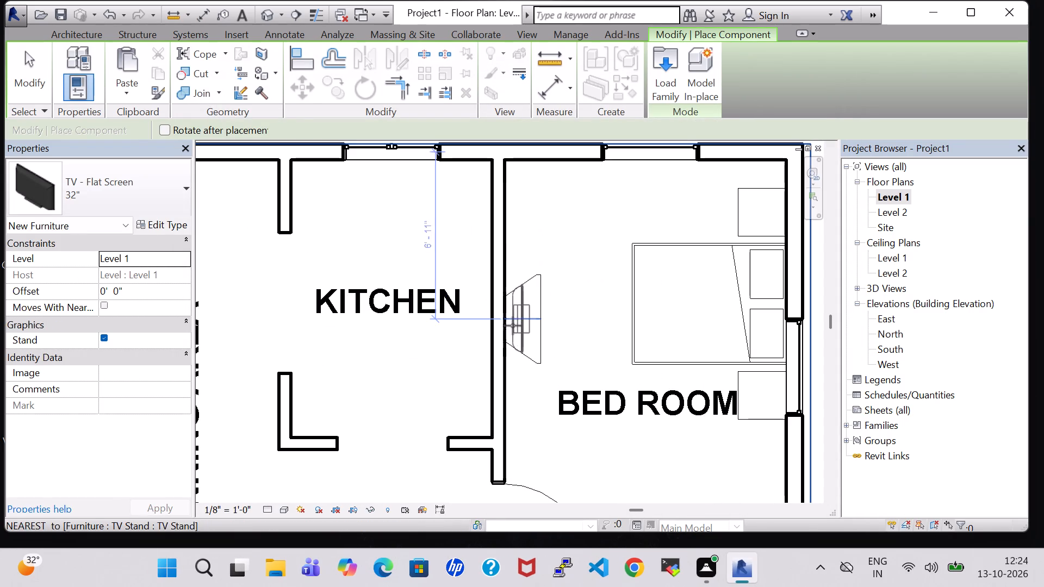
click(511, 324)
scroll(557, 405, down, 3)
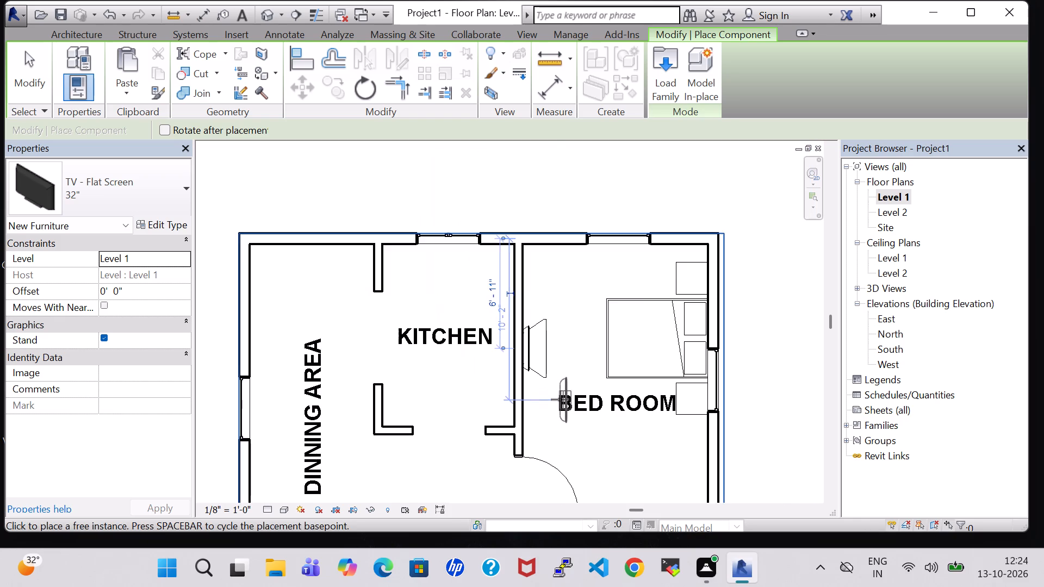
scroll(560, 399, down, 2)
middle_drag(622, 437, 606, 255)
scroll(609, 247, down, 2)
middle_drag(638, 434, 644, 300)
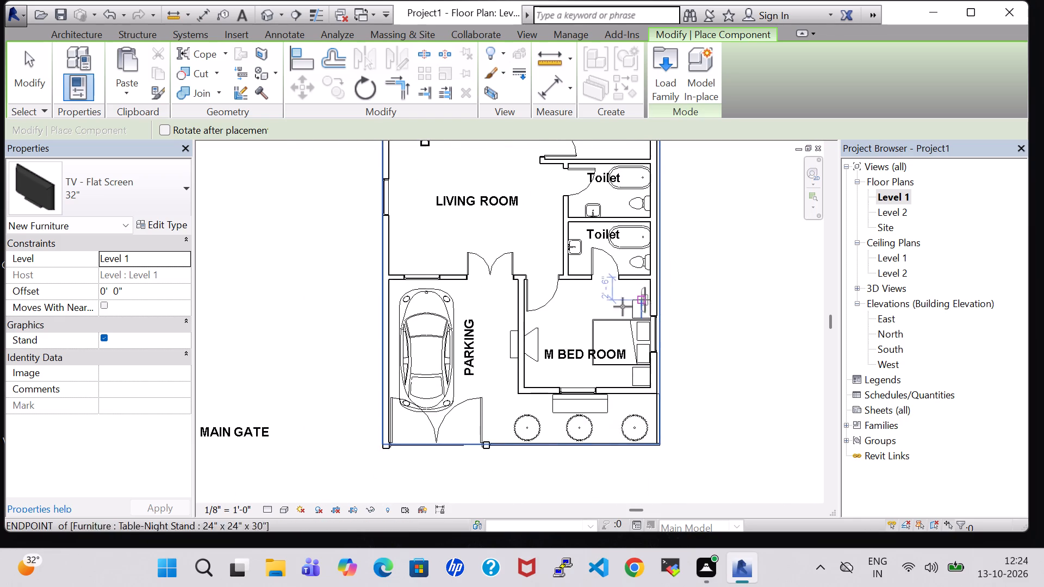
scroll(544, 324, up, 4)
click(514, 363)
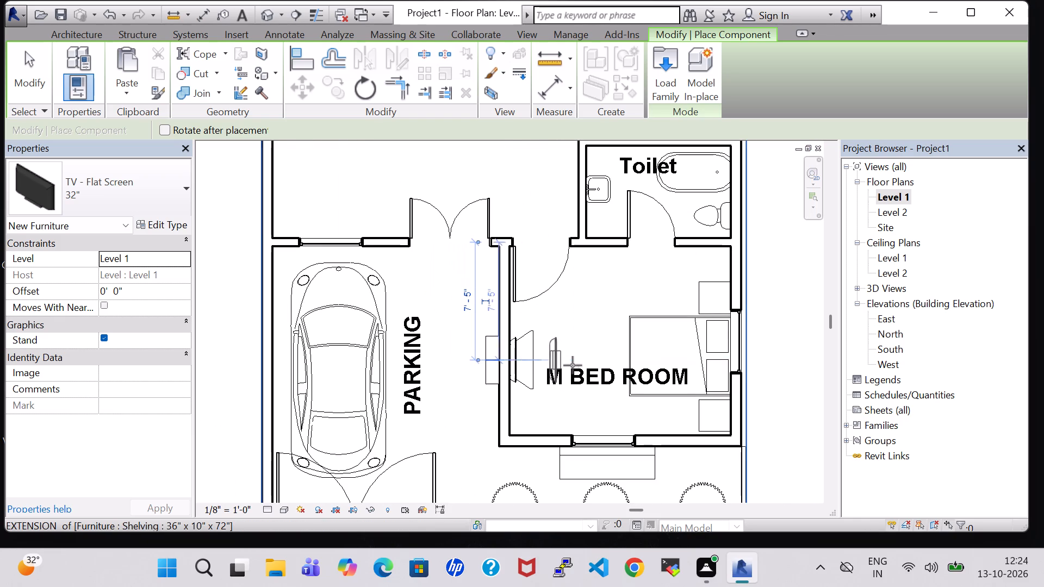
key(Escape)
key(Escape)
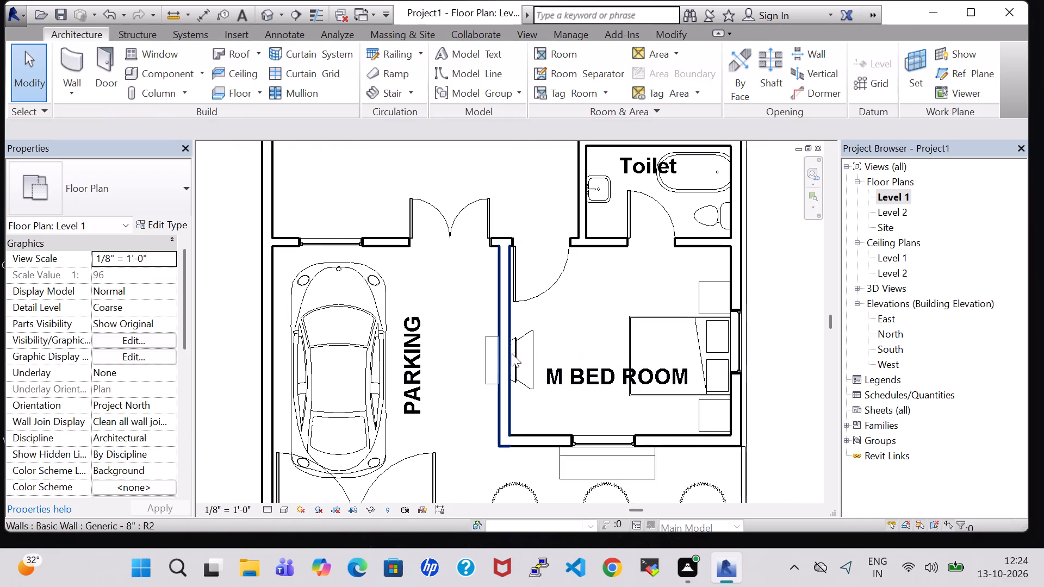
Set the offset of the 32" flat screen TV in M BED ROOM to 3' 0".
click(517, 359)
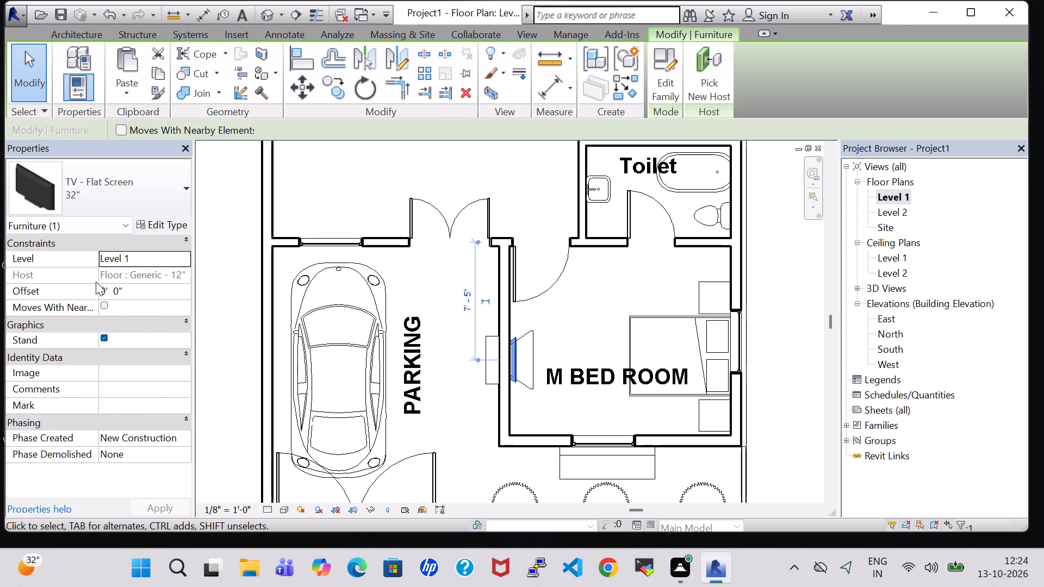
click(105, 290)
key(Right)
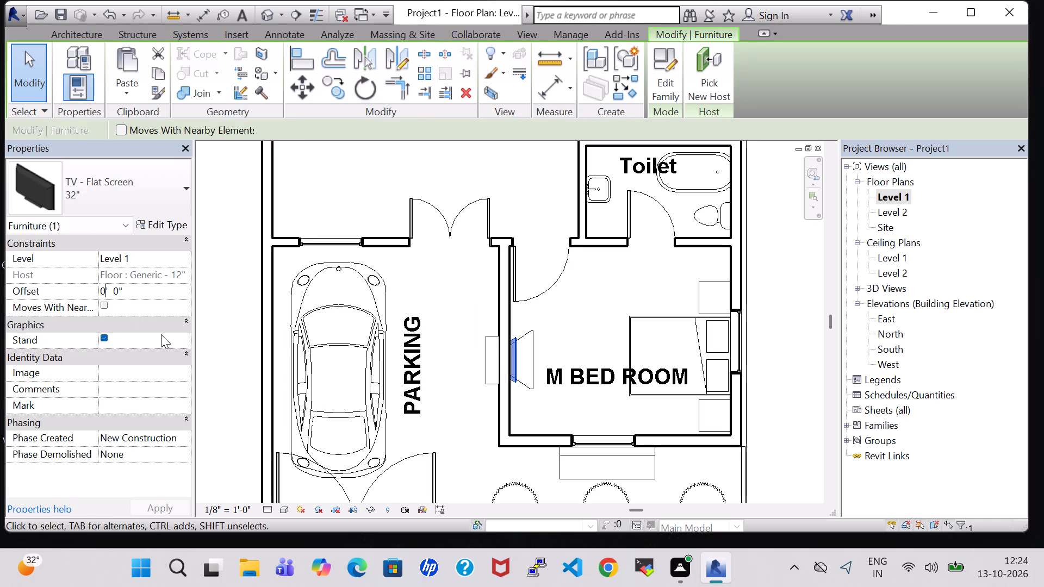
key(BackSpace)
key(3)
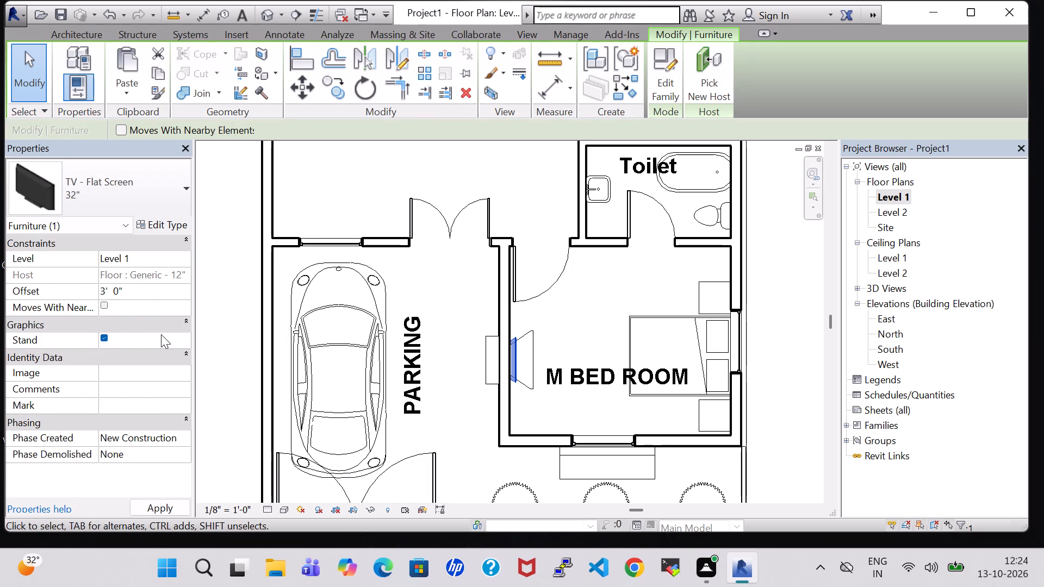
key(Return)
scroll(661, 292, down, 2)
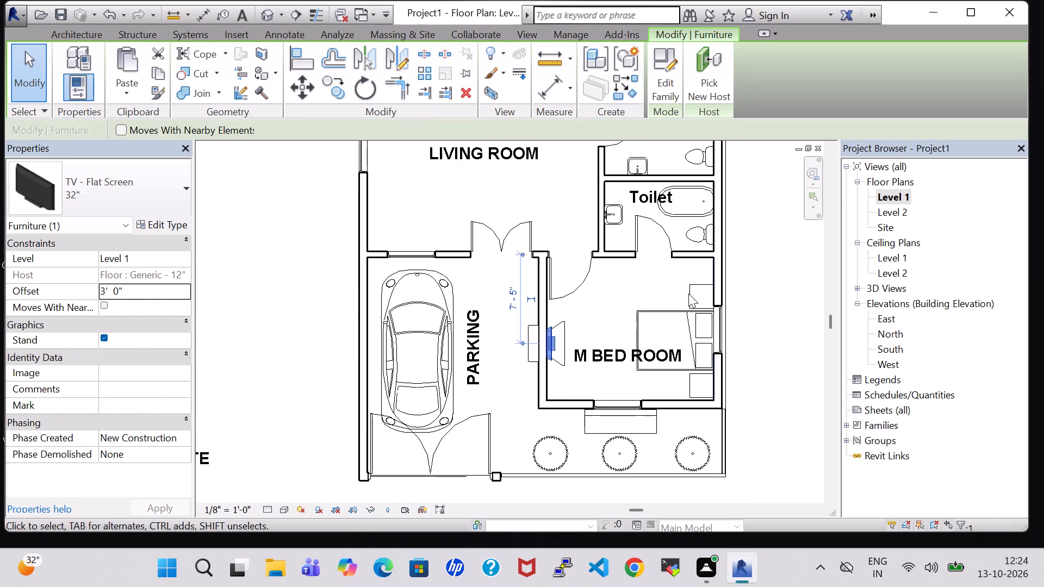
click(790, 281)
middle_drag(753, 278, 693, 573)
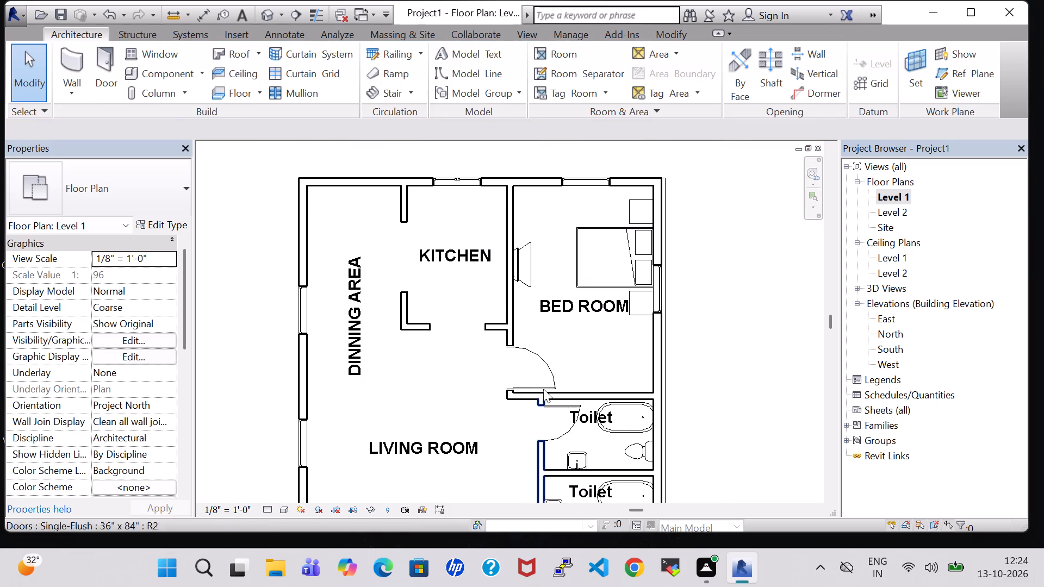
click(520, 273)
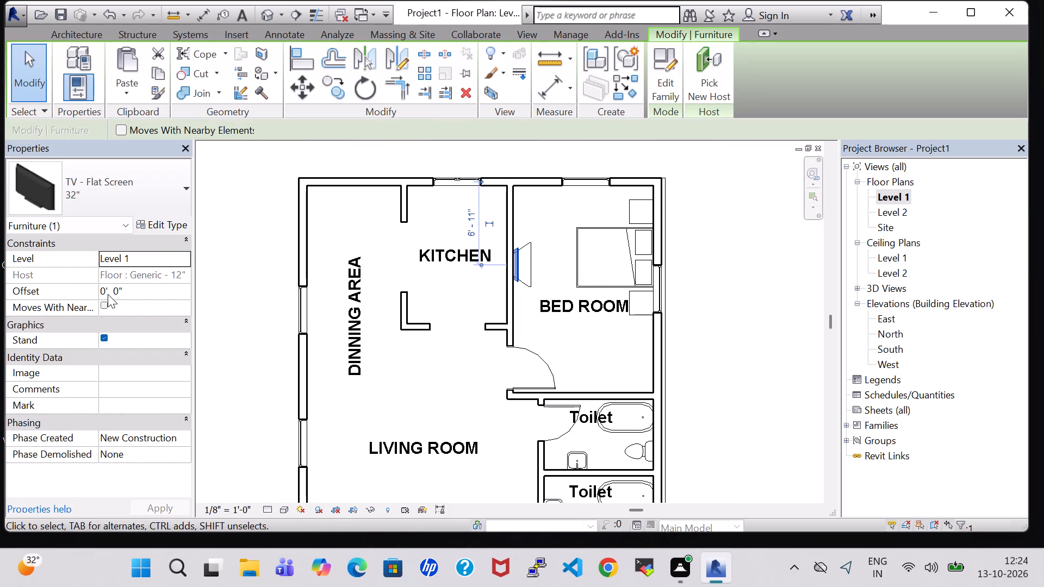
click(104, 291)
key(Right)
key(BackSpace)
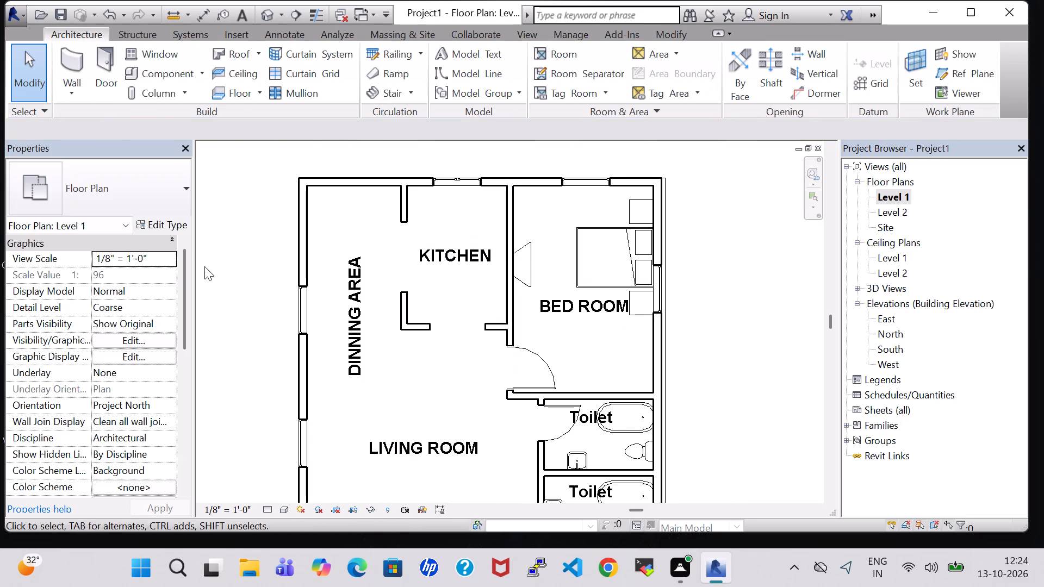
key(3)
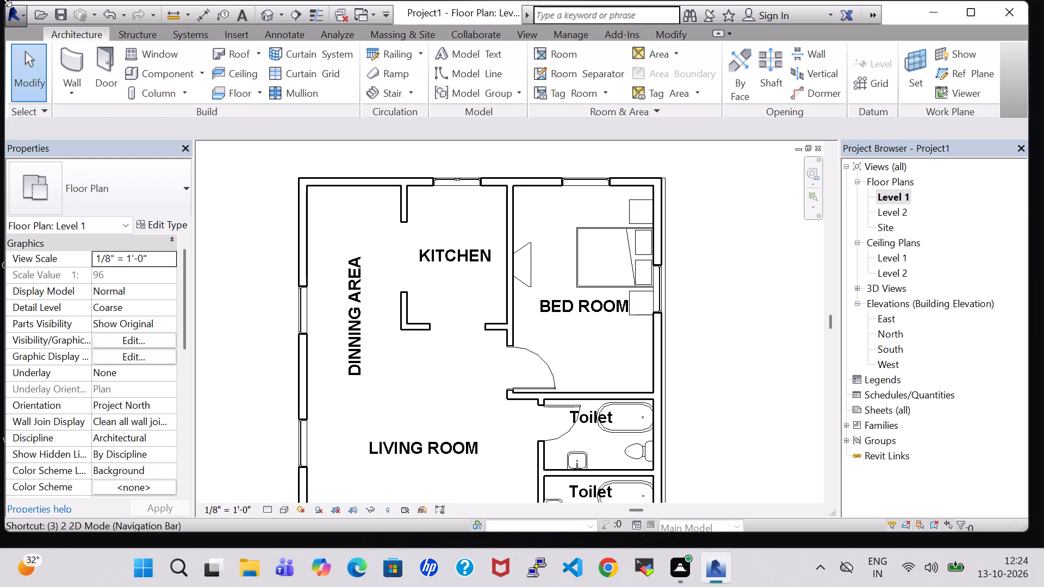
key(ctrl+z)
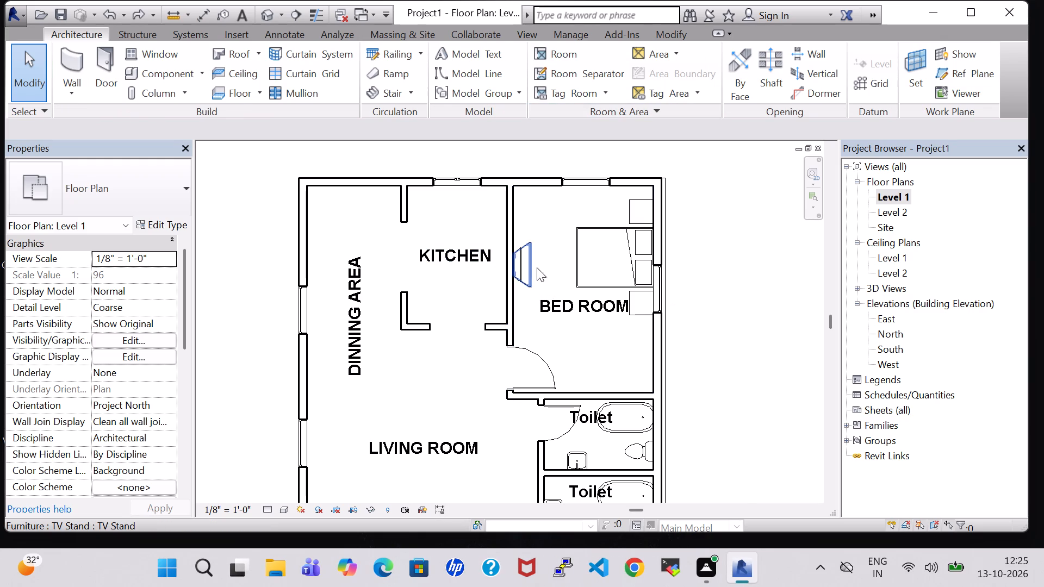
Set the offset of the 32" flat screen TV in BED ROOM to 3' 0".
click(524, 267)
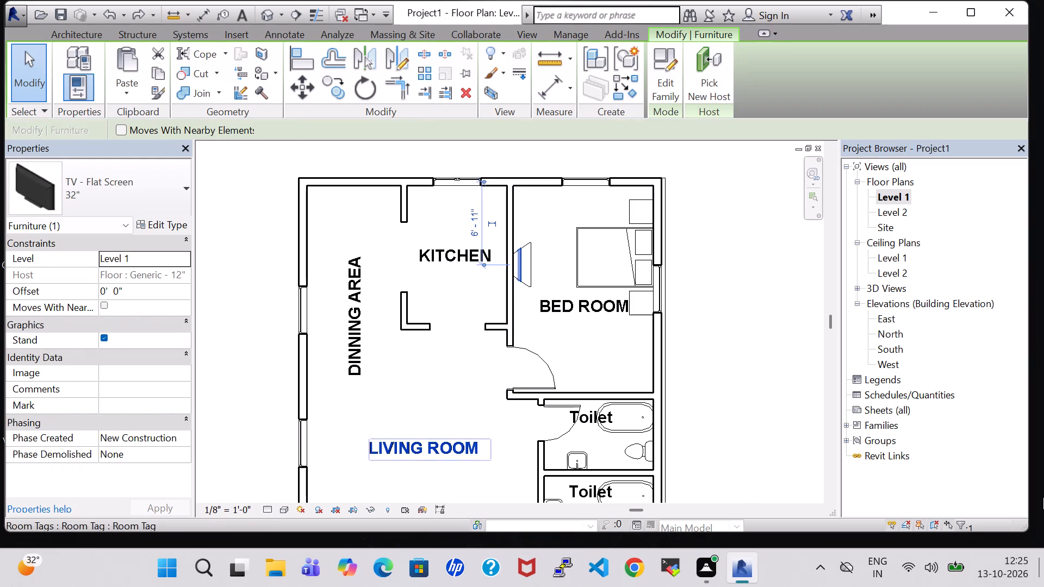
click(108, 291)
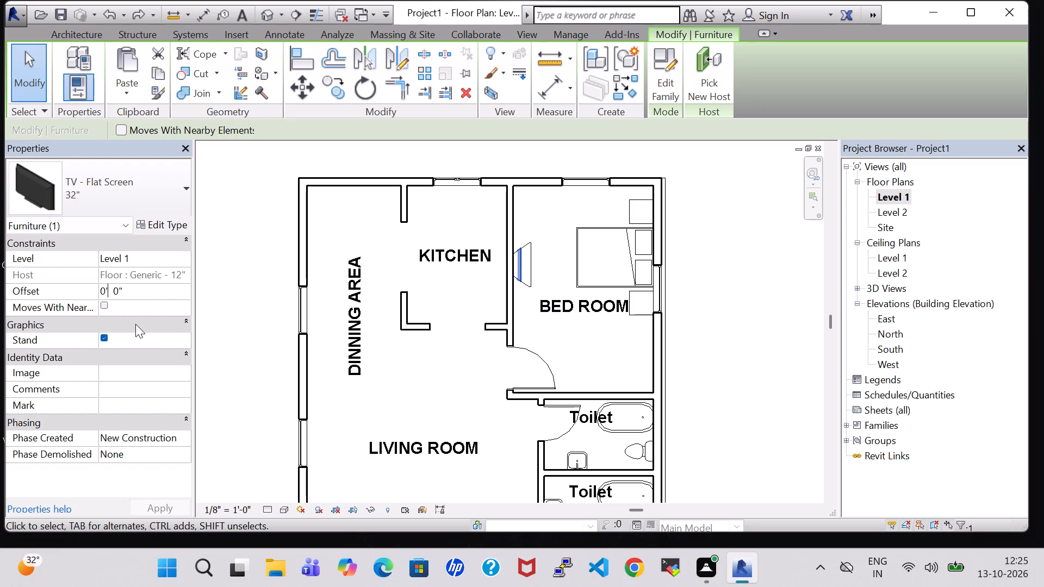
key(Left)
key(BackSpace)
key(3)
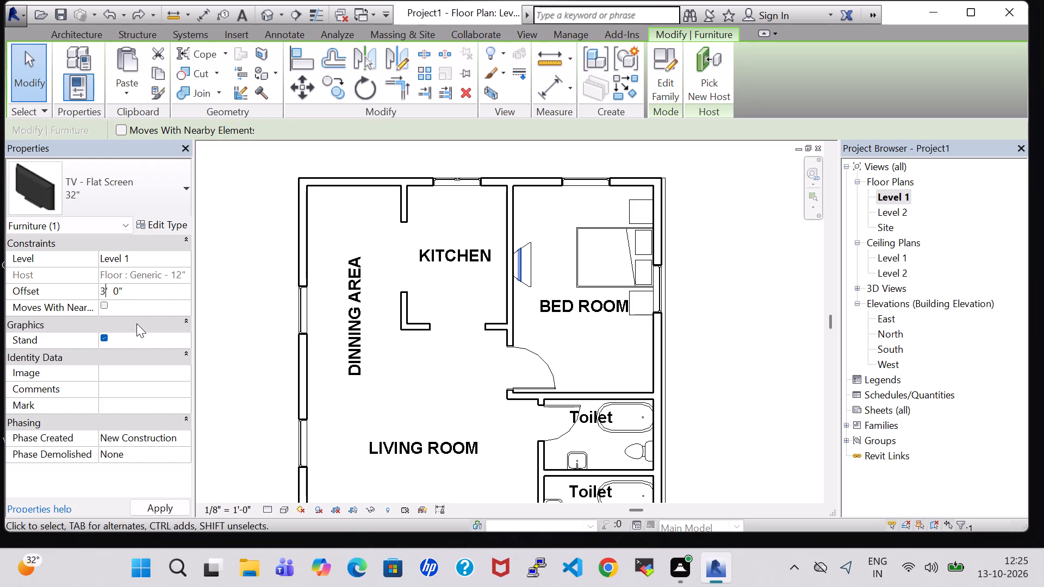
key(Return)
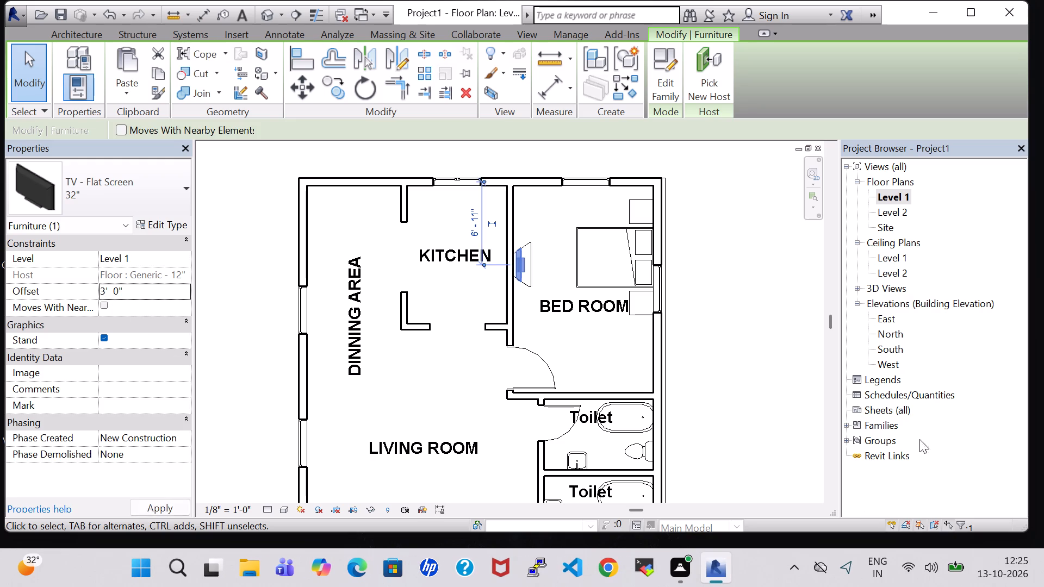
click(694, 313)
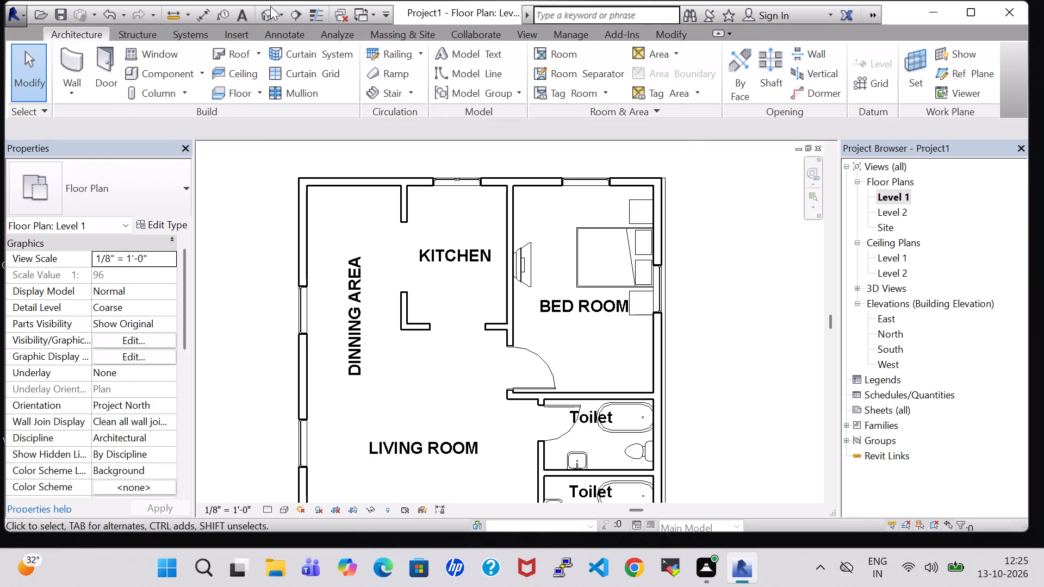
Examine the height of the TVs above their stands and the furniture in both bedrooms in the 3D view.
click(262, 13)
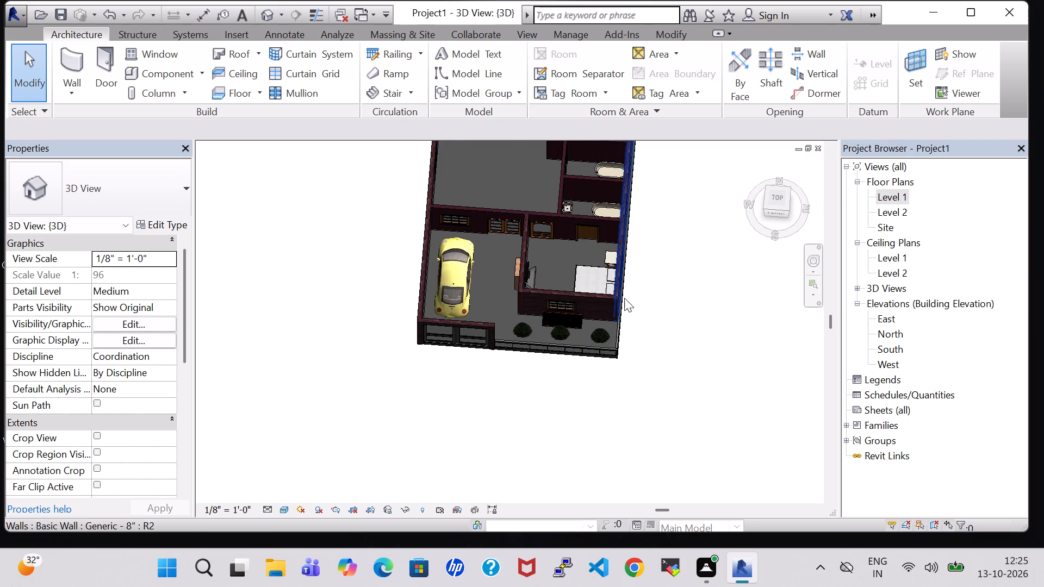
scroll(624, 298, down, 1)
scroll(654, 277, up, 6)
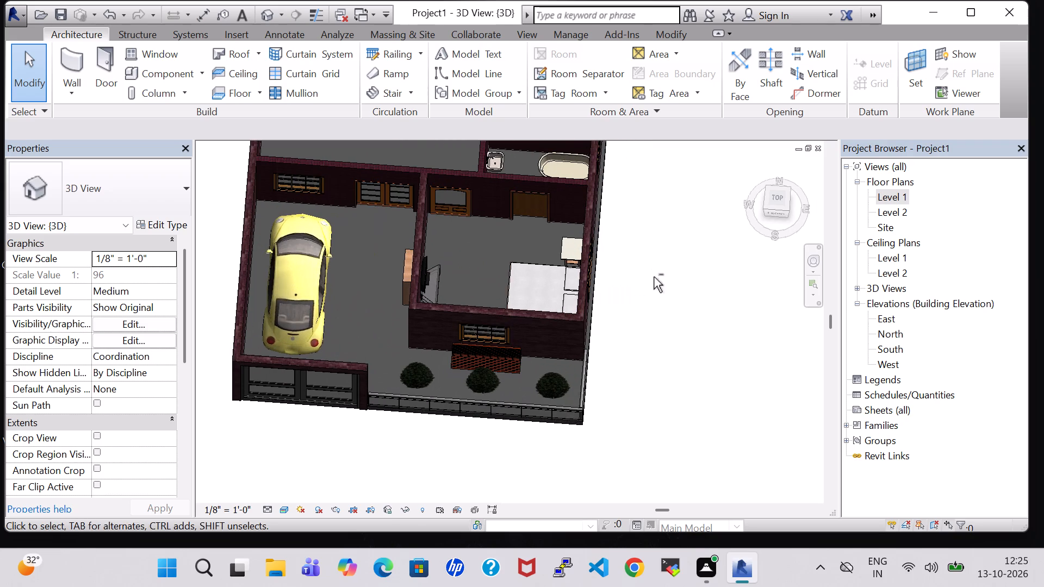
shift+middle_drag(654, 277, 500, 208)
shift+scroll(591, 272, up, 1)
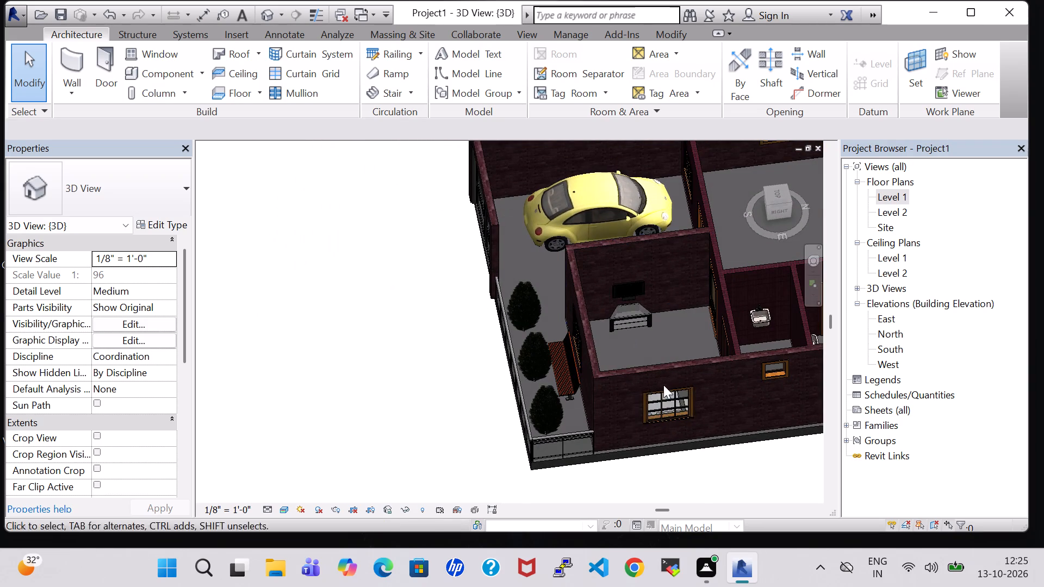
shift+middle_drag(705, 473, 657, 449)
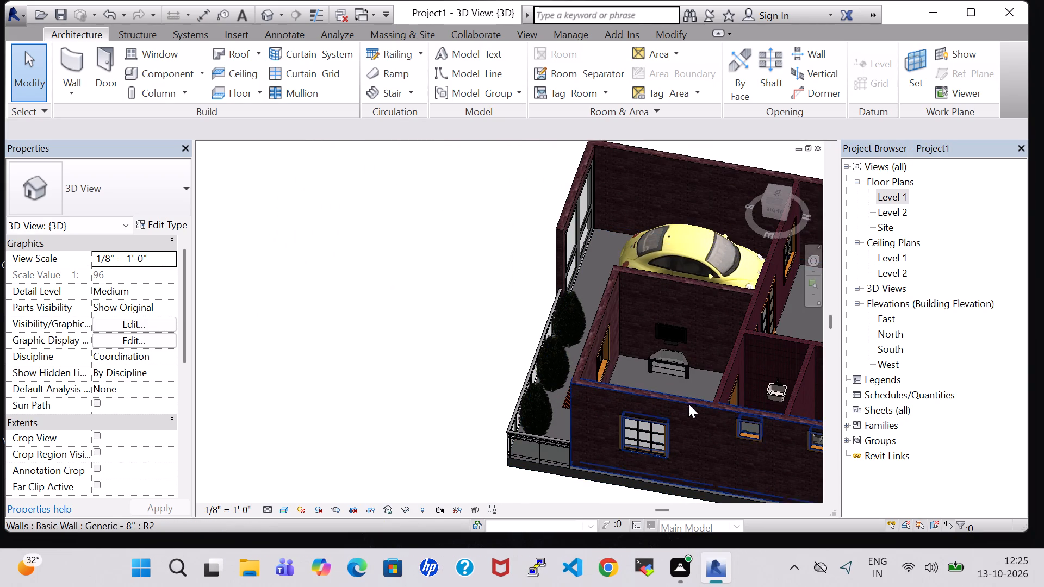
shift+middle_drag(776, 353, 791, 329)
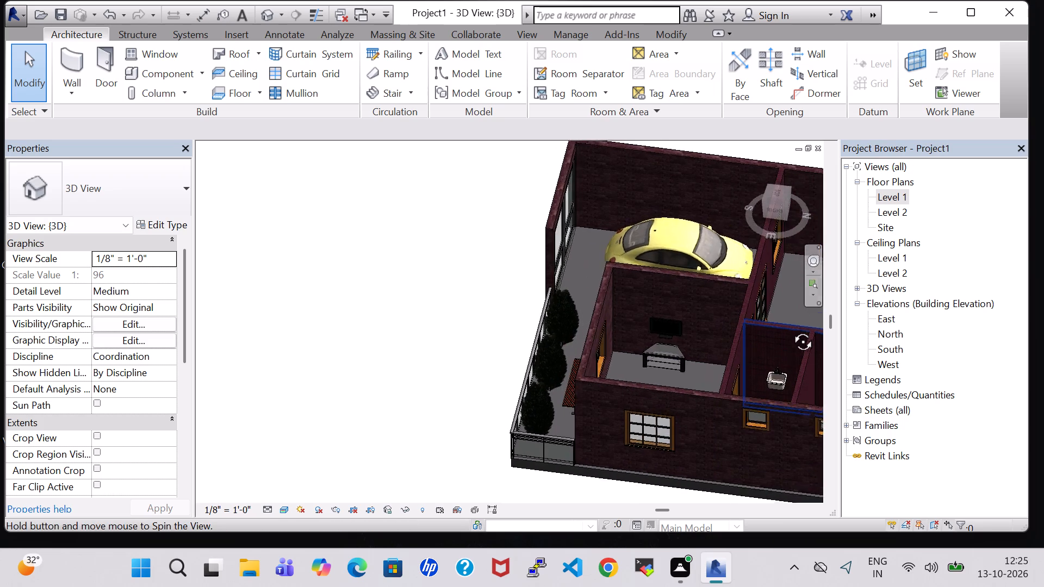
shift+middle_drag(791, 329, 790, 316)
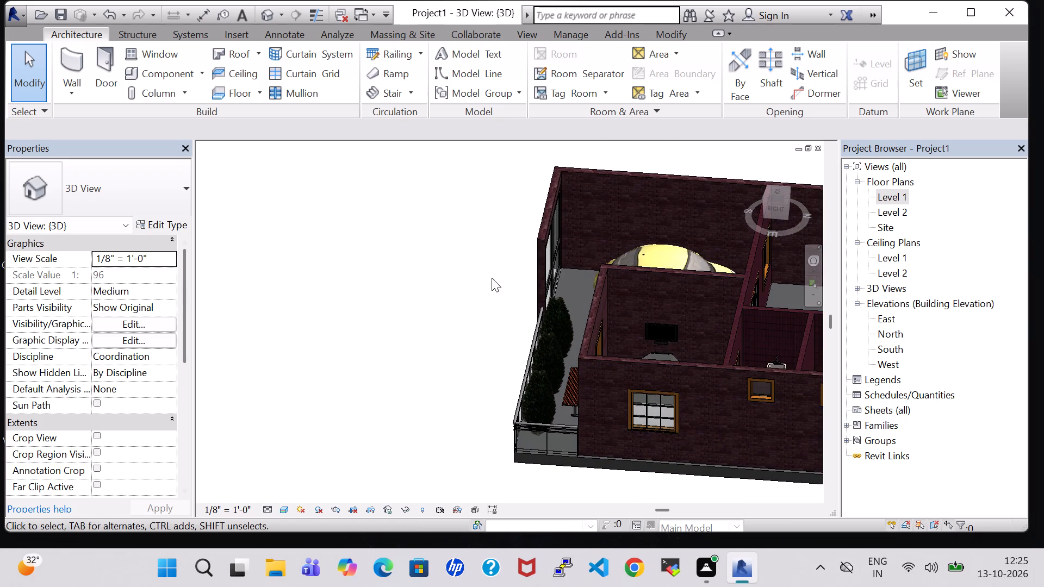
middle_drag(492, 288, 208, 229)
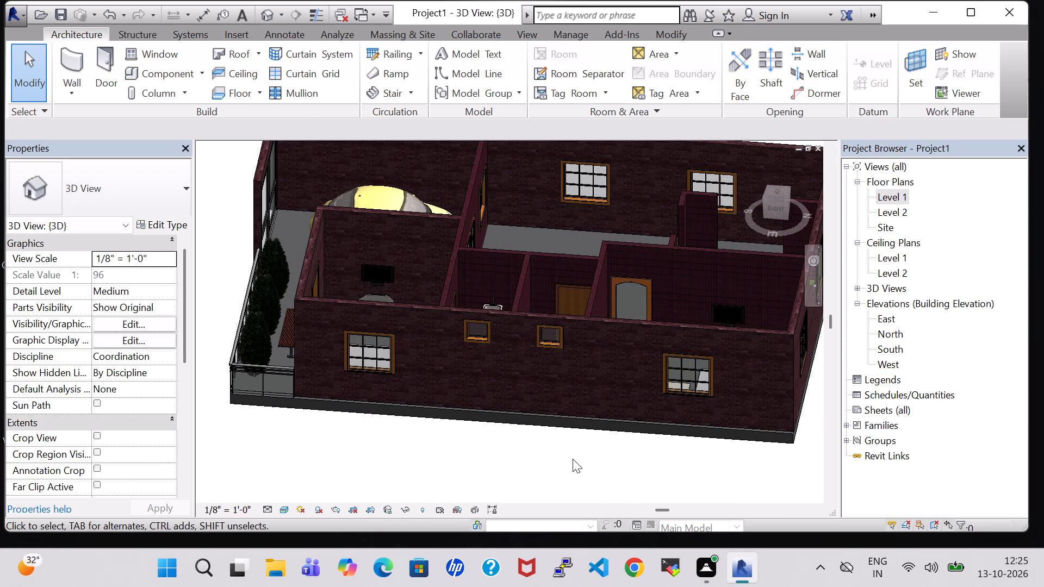
shift+middle_drag(573, 459, 595, 405)
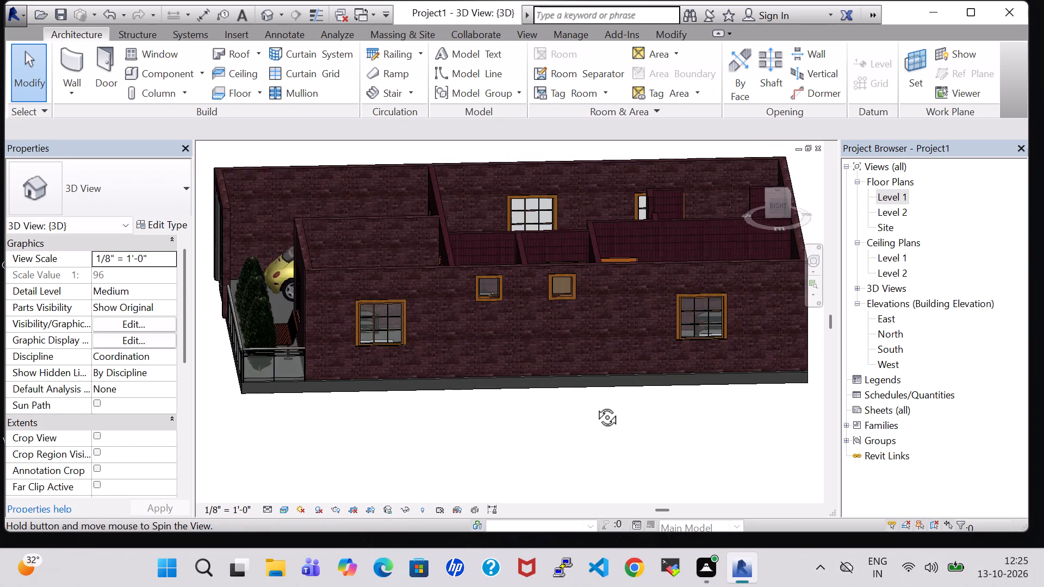
shift+middle_drag(595, 405, 581, 485)
shift+middle_drag(579, 448, 585, 513)
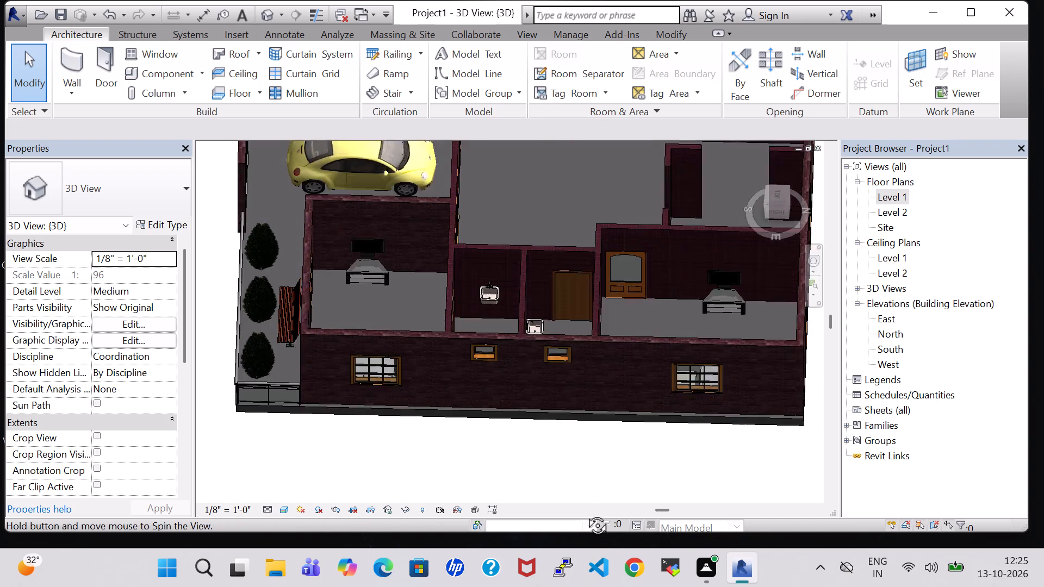
shift+middle_drag(585, 513, 587, 523)
shift+middle_drag(545, 455, 589, 514)
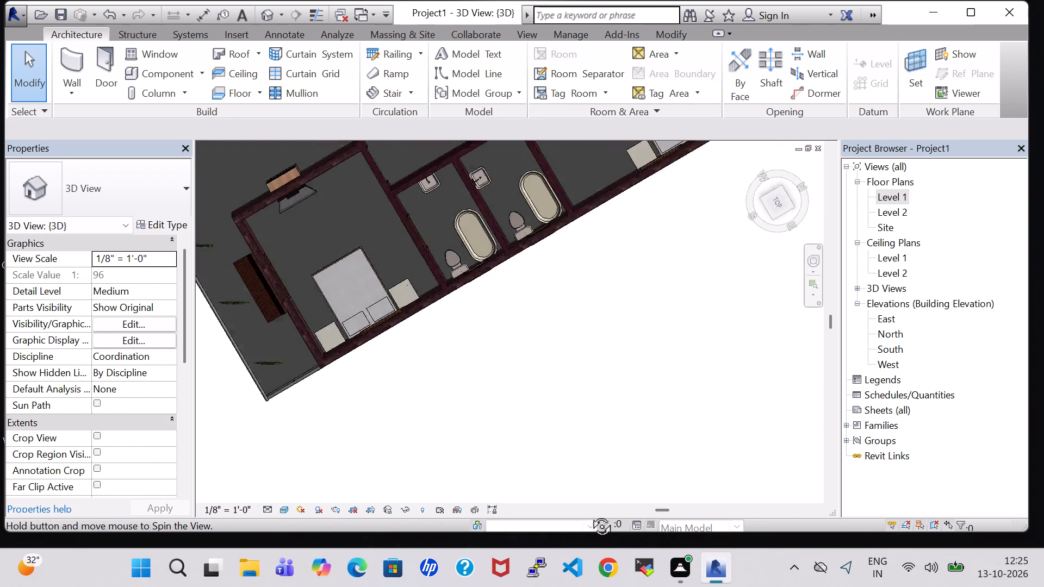
shift+middle_drag(589, 514, 583, 483)
shift+middle_drag(550, 435, 544, 433)
shift+middle_click(607, 406)
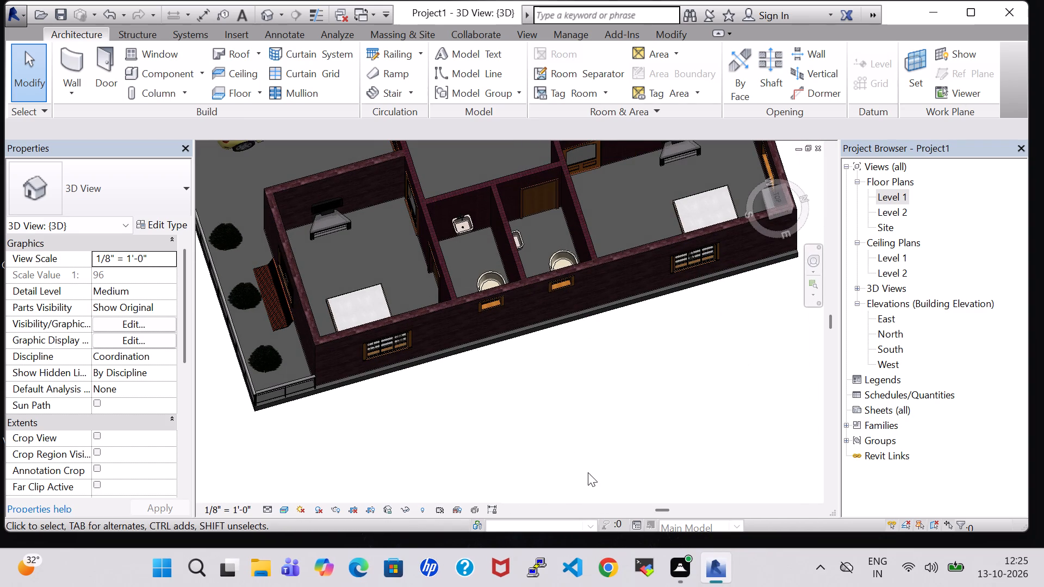
shift+middle_drag(588, 467, 638, 412)
shift+middle_drag(555, 390, 615, 328)
shift+middle_click(614, 316)
shift+middle_drag(488, 390, 527, 307)
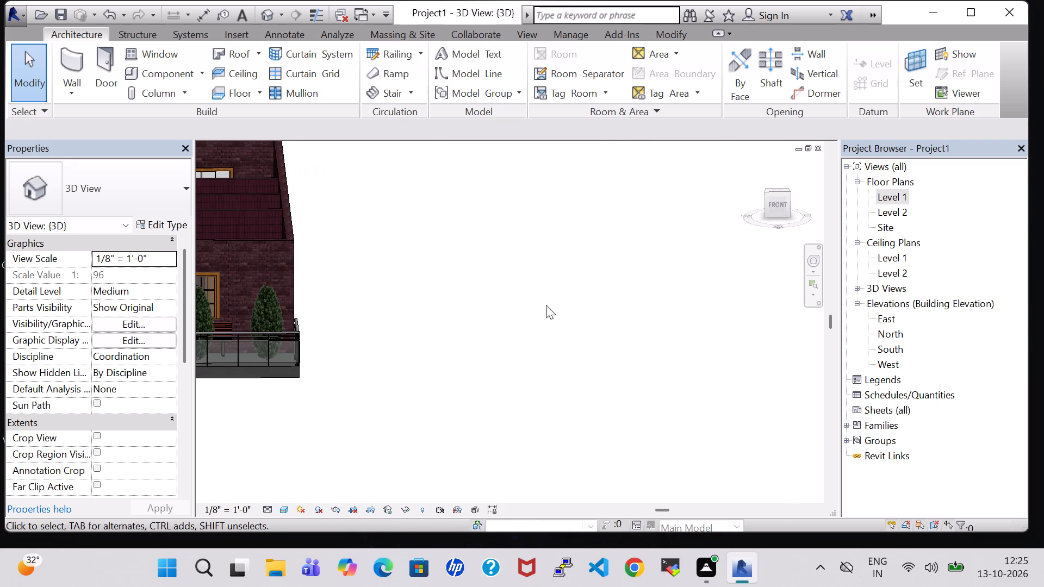
Load the Chair-Corbu family from the Furniture Seating library folder for placement in the Level 1 floor plan.
double_click(892, 199)
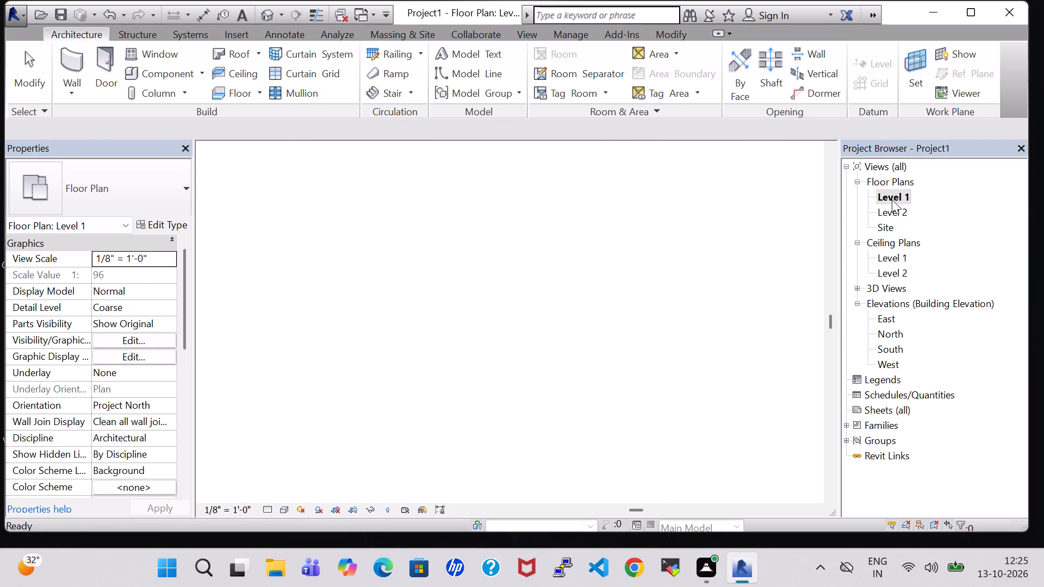
scroll(534, 234, down, 3)
middle_drag(680, 308, 674, 274)
scroll(674, 274, down, 1)
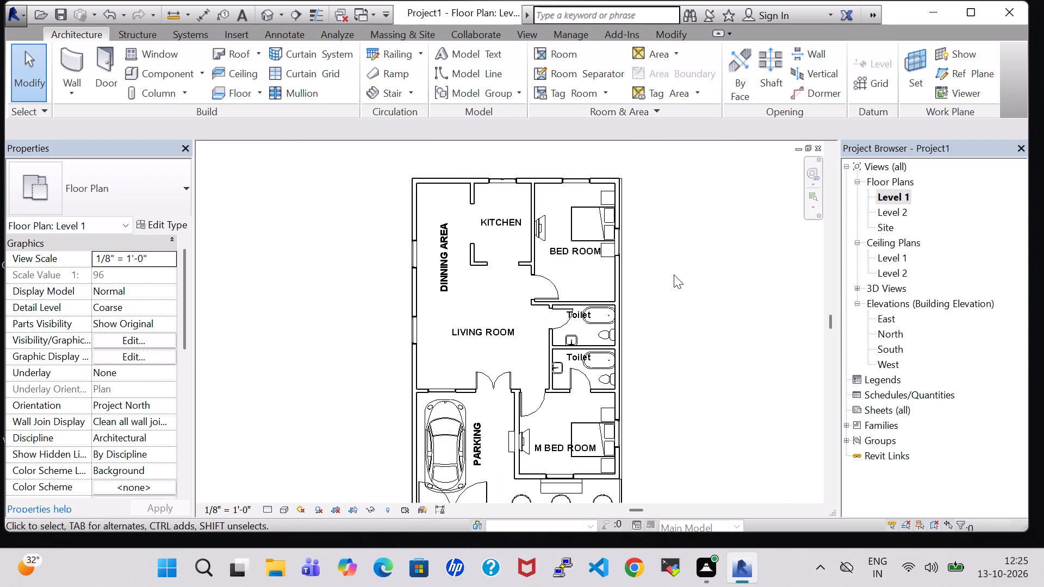
middle_drag(674, 274, 655, 253)
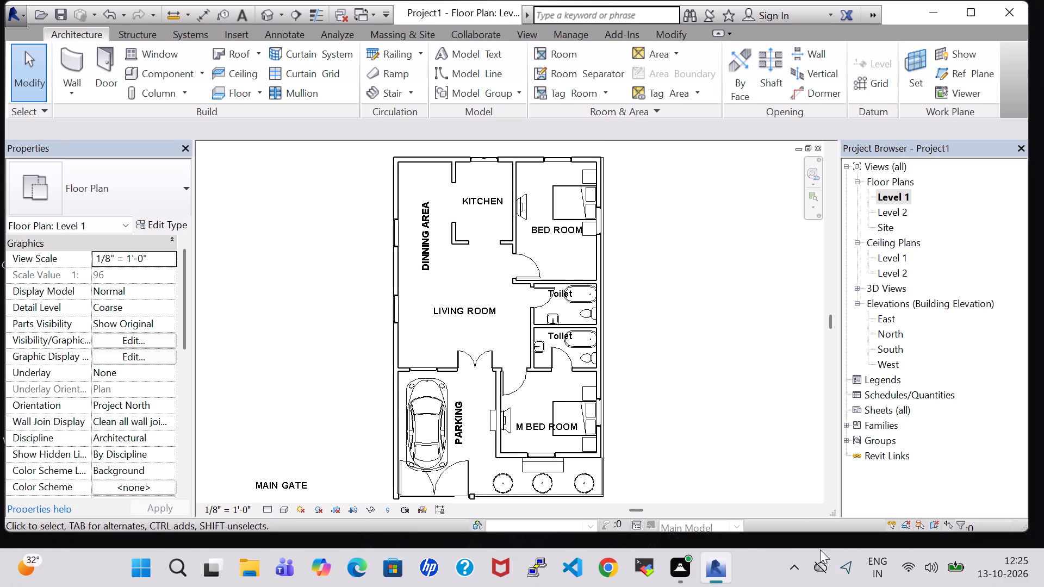
click(163, 70)
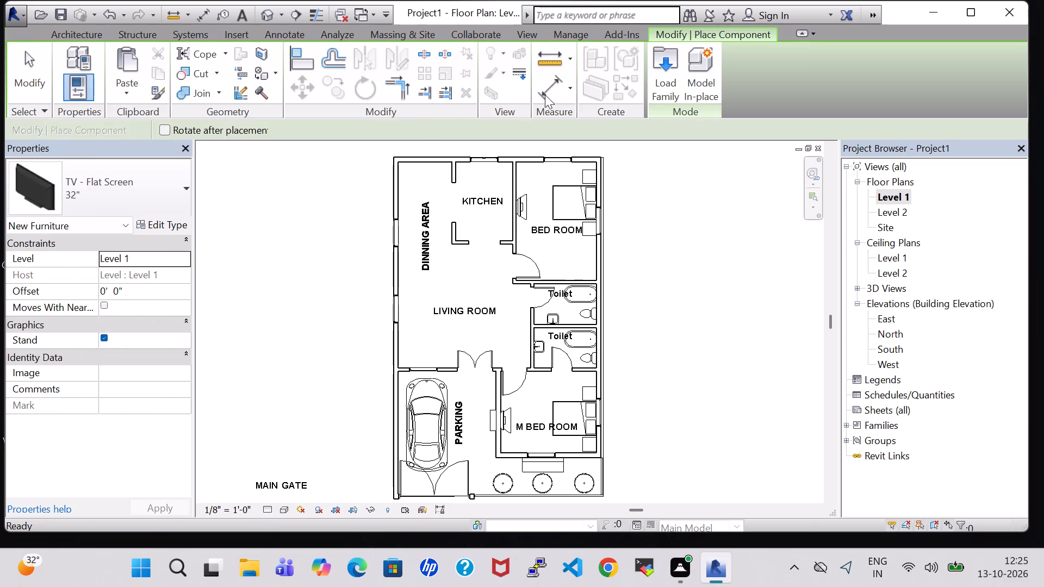
click(660, 82)
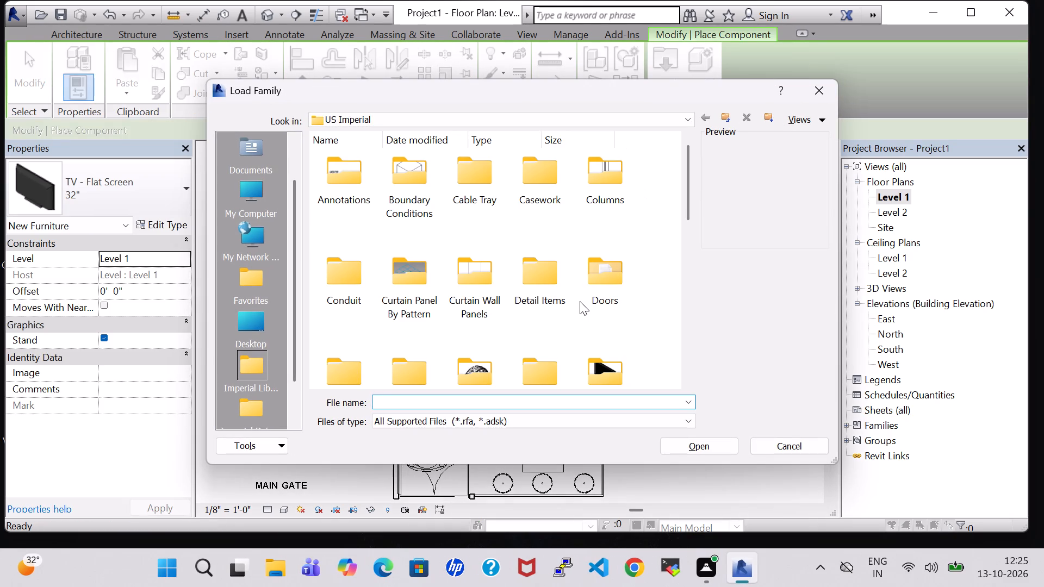
double_click(601, 378)
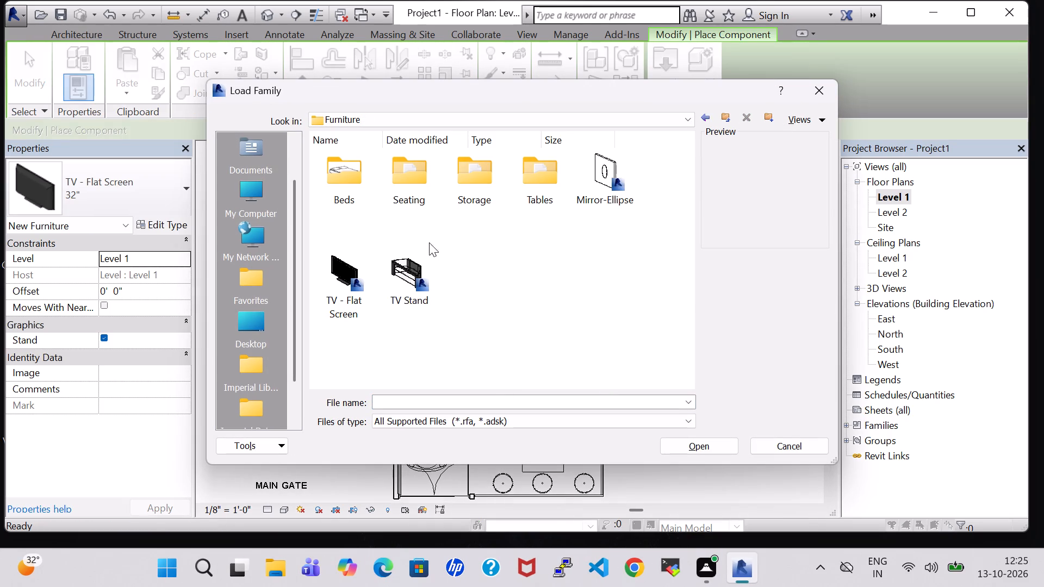
click(471, 197)
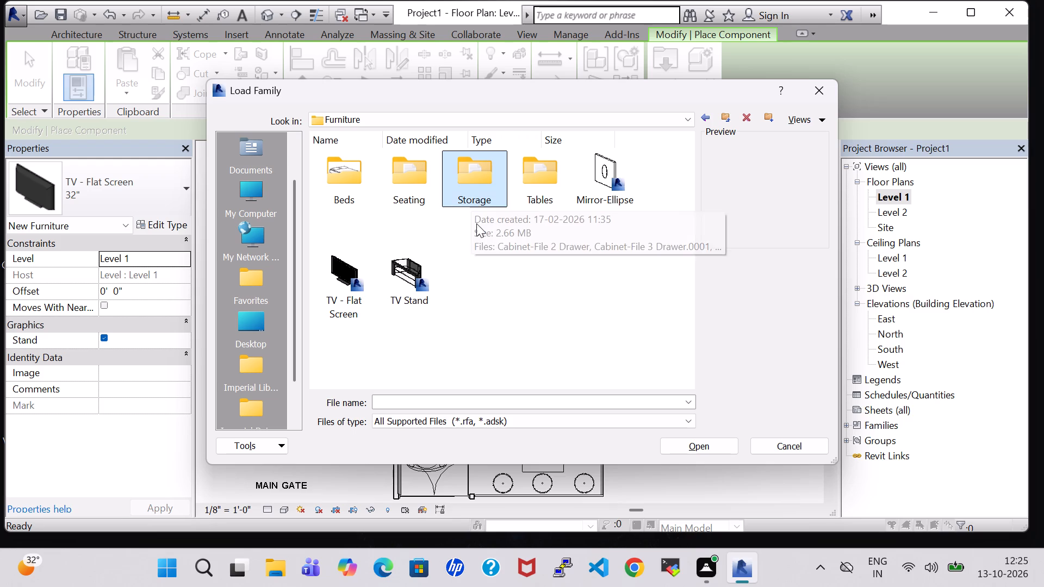
click(382, 188)
click(382, 188)
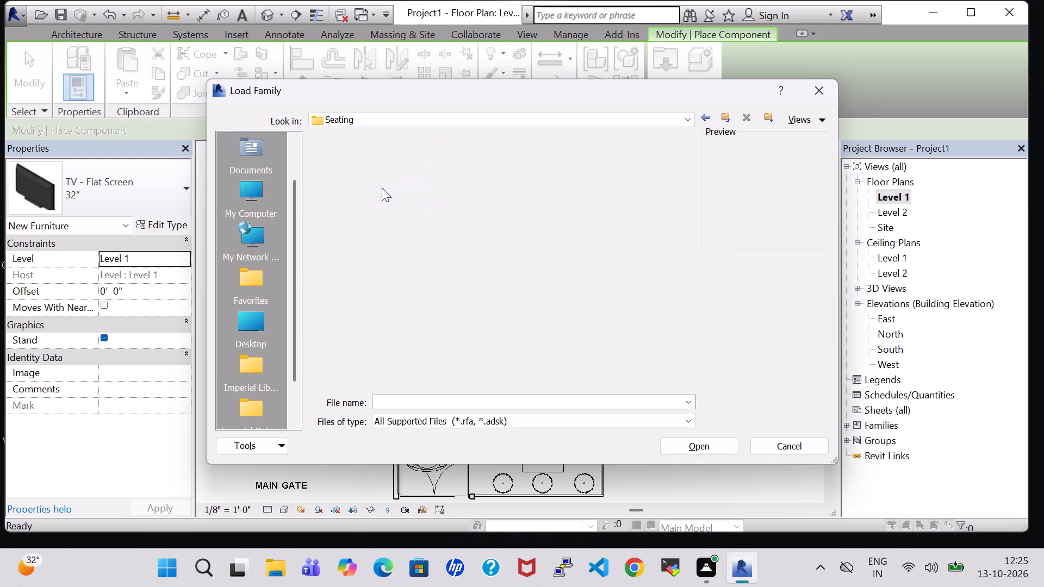
click(481, 176)
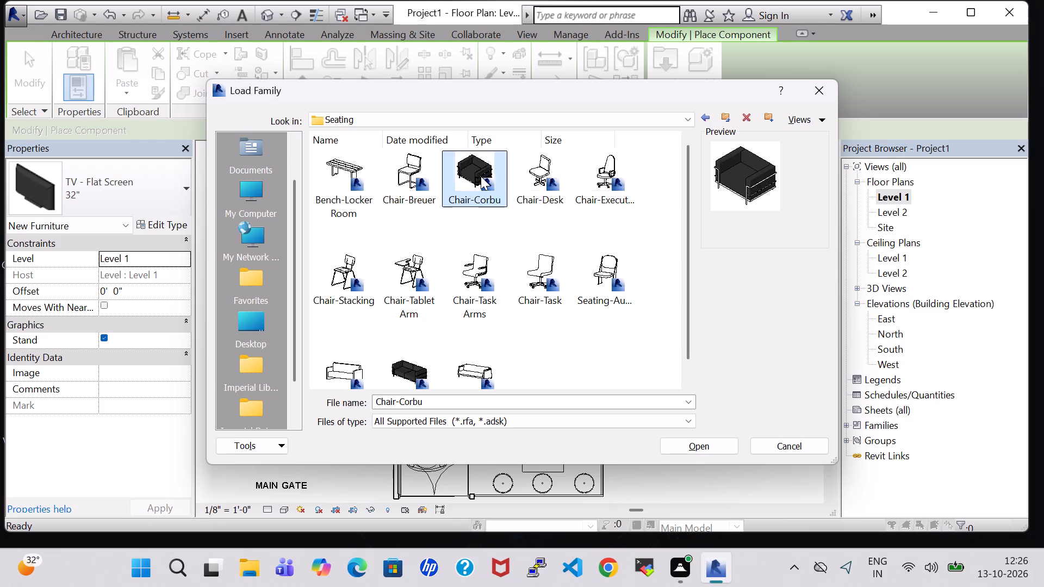
click(706, 443)
Place a rotated Chair-Corbu against BED ROOM's wall shared with the toilet and another against M BED ROOM's porch-side window wall.
scroll(563, 298, up, 3)
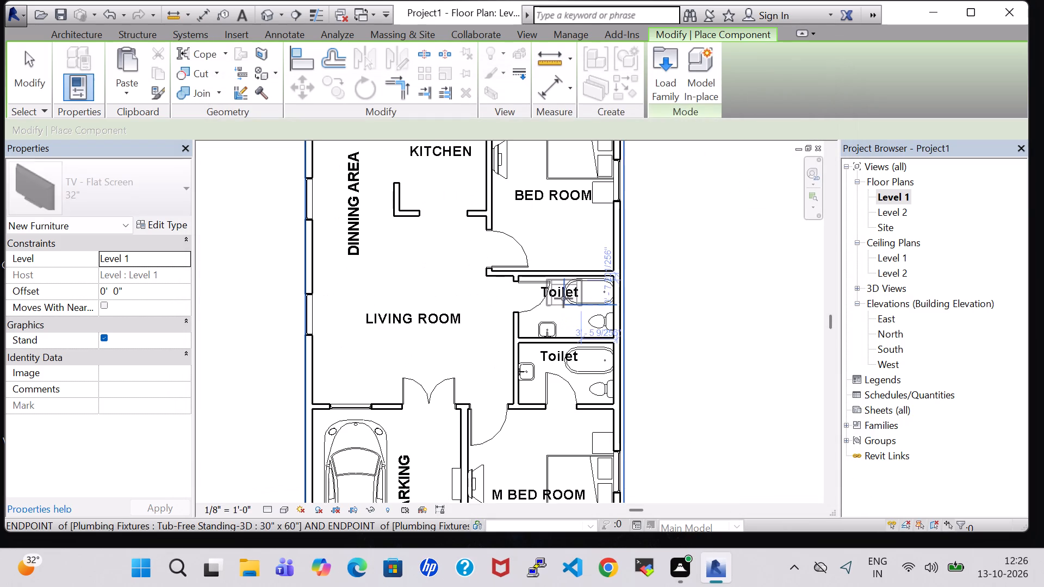
key(space)
key(space)
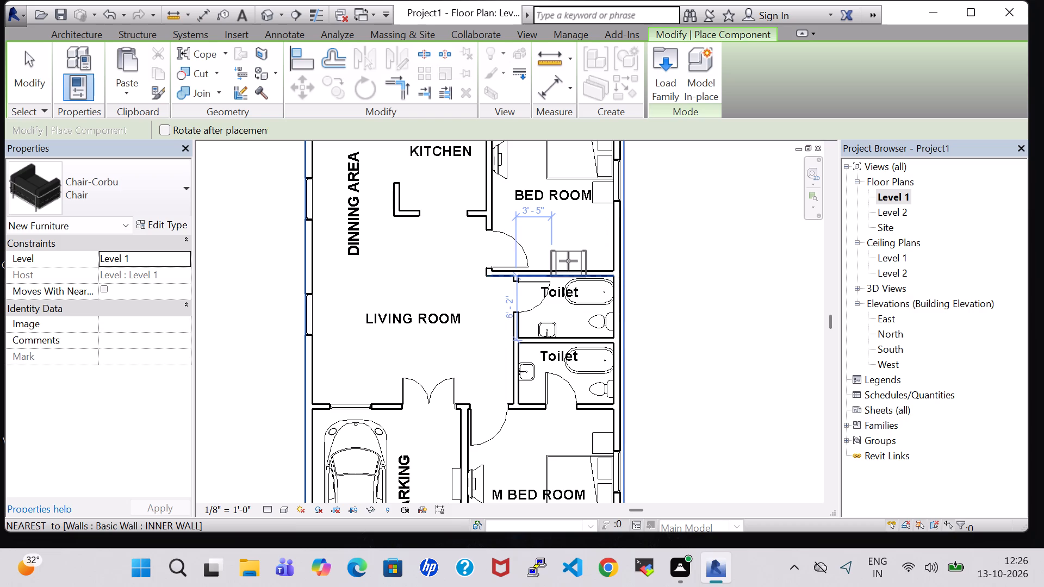
click(573, 254)
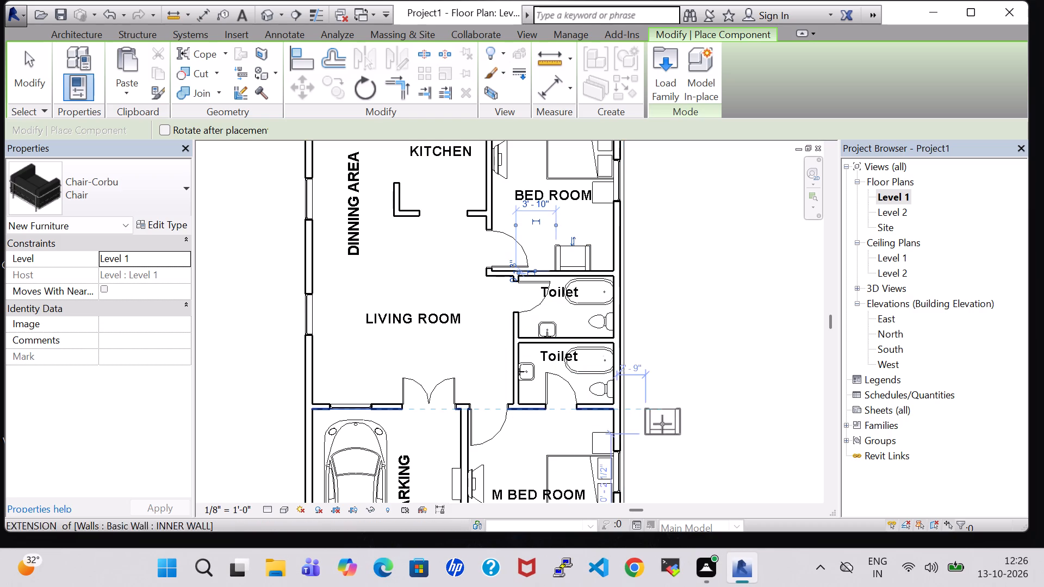
middle_drag(662, 424, 667, 388)
middle_drag(669, 448, 672, 401)
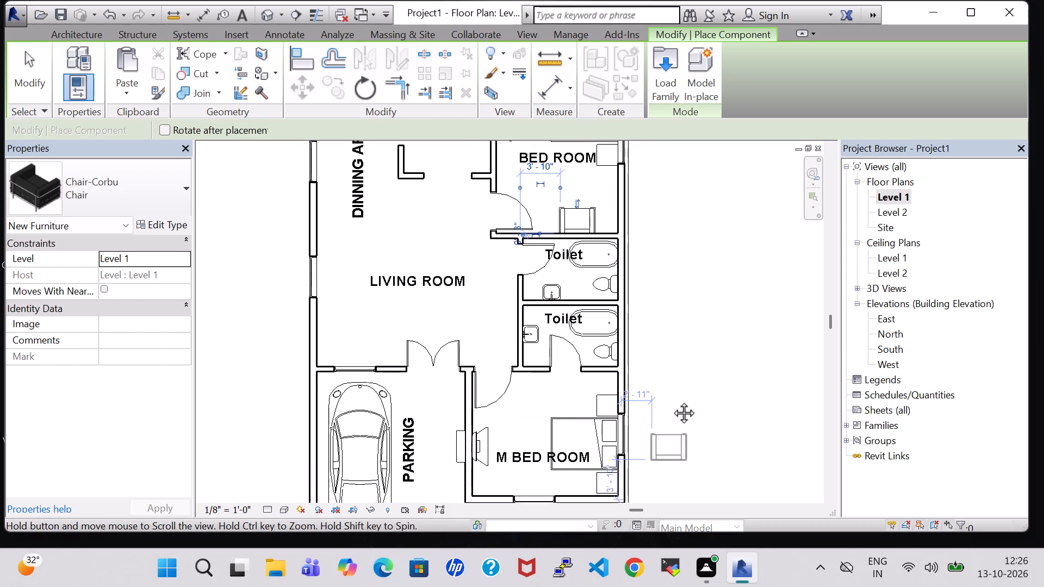
middle_drag(672, 401, 679, 340)
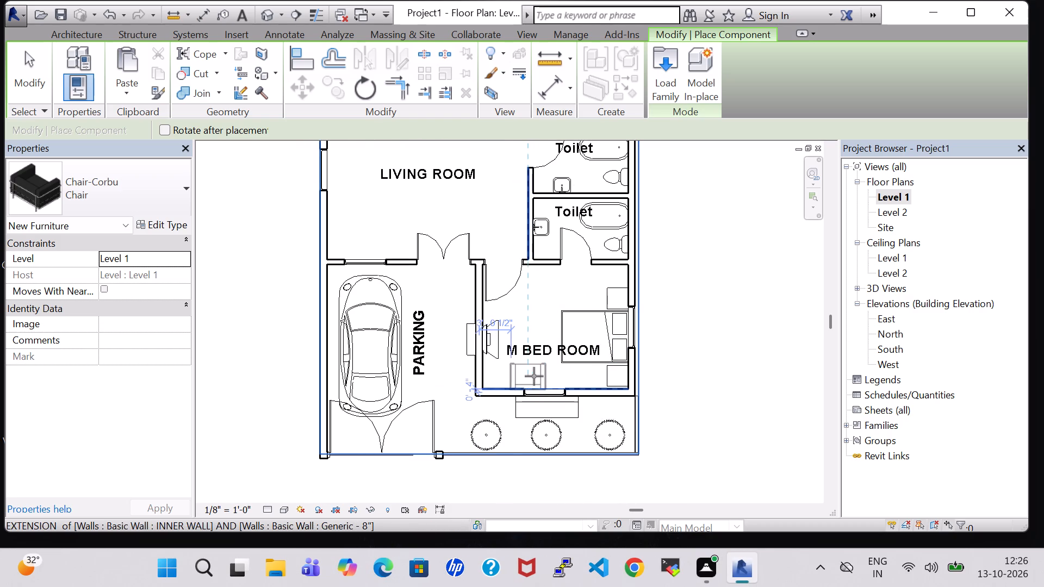
click(539, 375)
key(Escape)
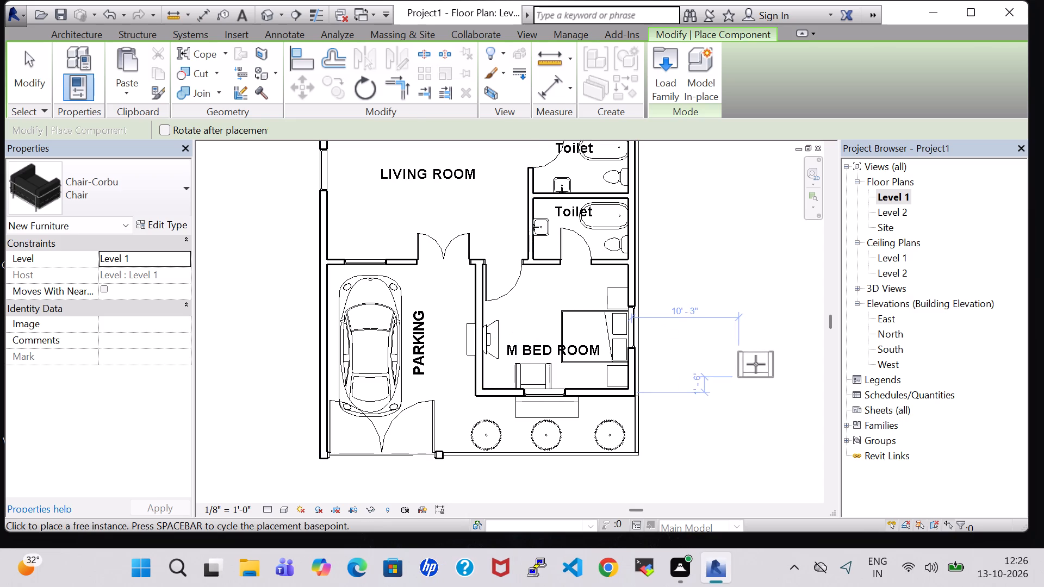
key(Escape)
Examine the house and the furnished master bedroom in the 3D view from above and from the front, dismissing the save reminder.
click(270, 13)
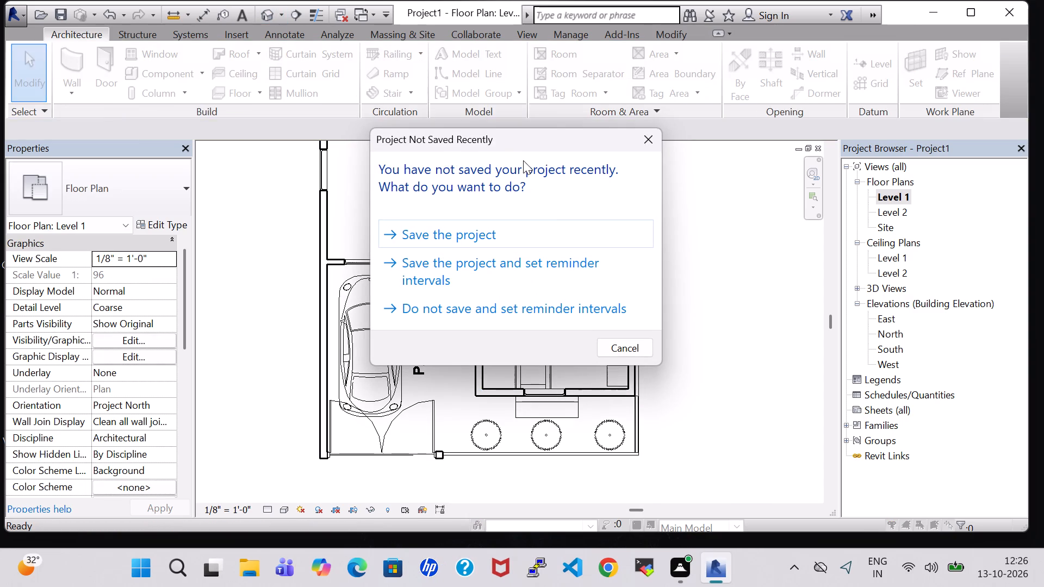
click(655, 133)
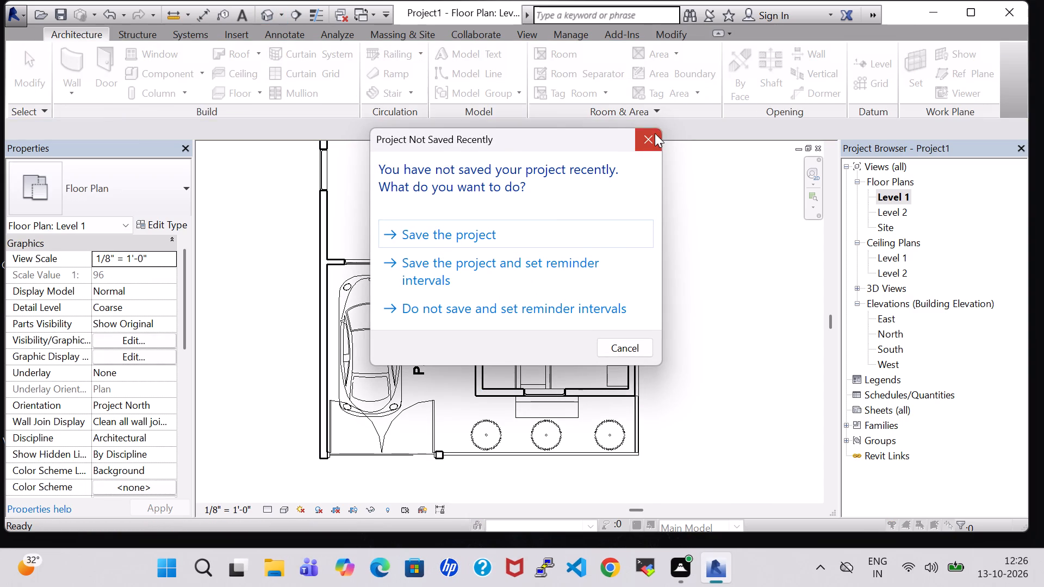
scroll(573, 322, down, 2)
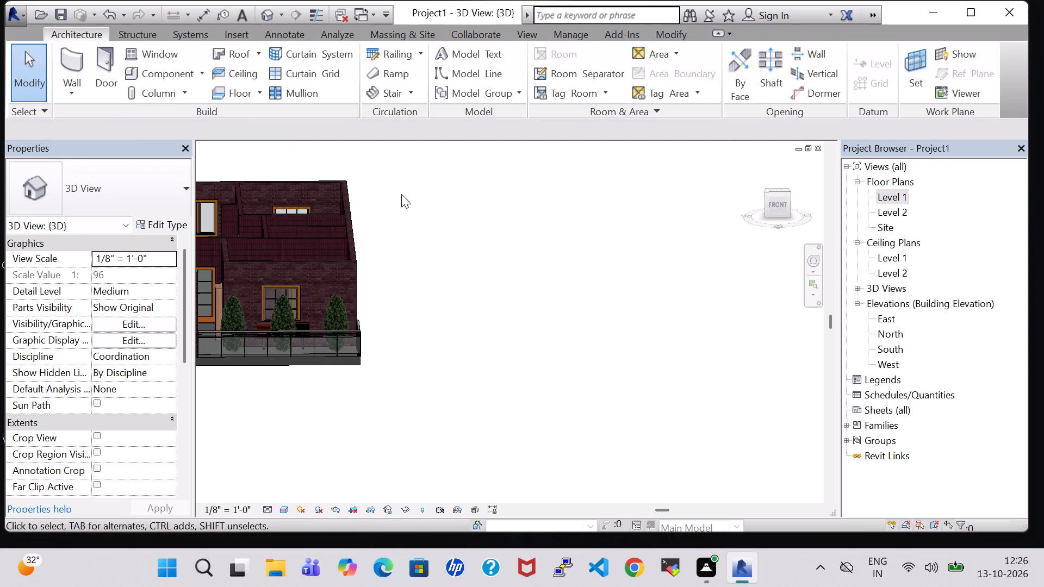
shift+middle_drag(377, 170, 451, 364)
shift+middle_drag(400, 248, 450, 316)
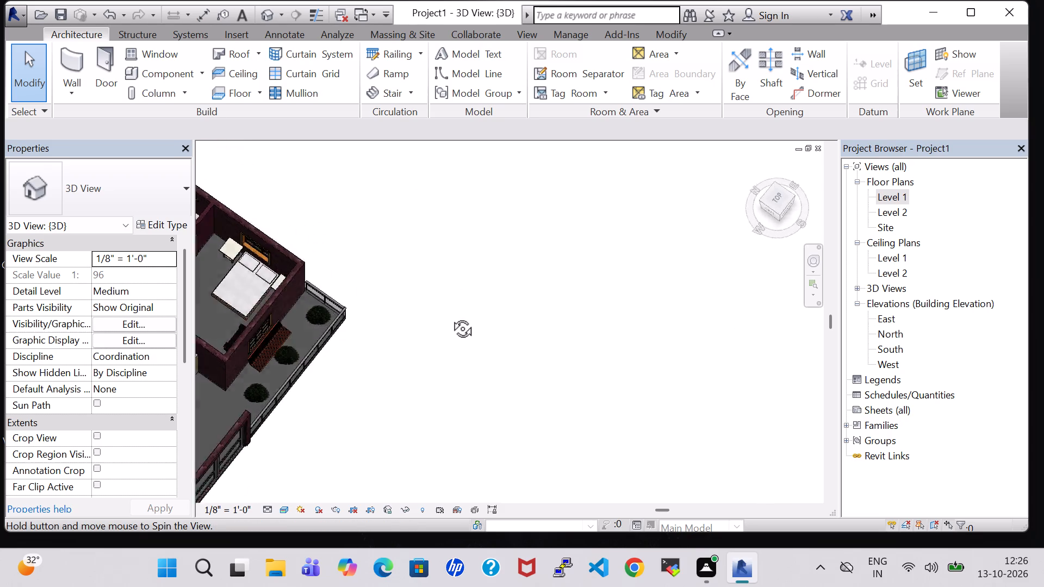
shift+middle_drag(450, 316, 347, 191)
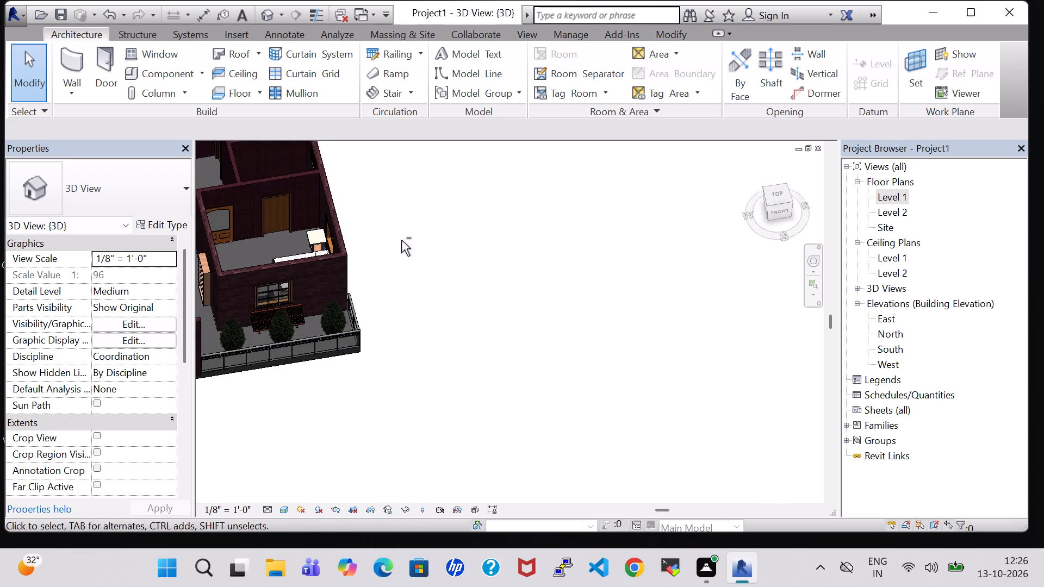
shift+middle_drag(401, 240, 394, 166)
middle_drag(449, 370, 662, 384)
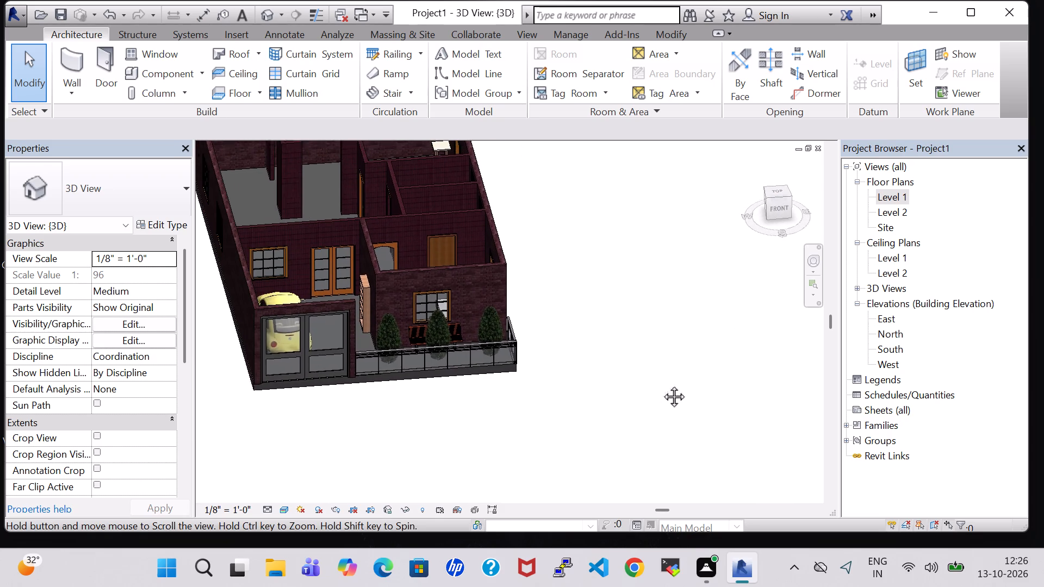
middle_drag(662, 384, 675, 387)
shift+middle_drag(667, 387, 642, 307)
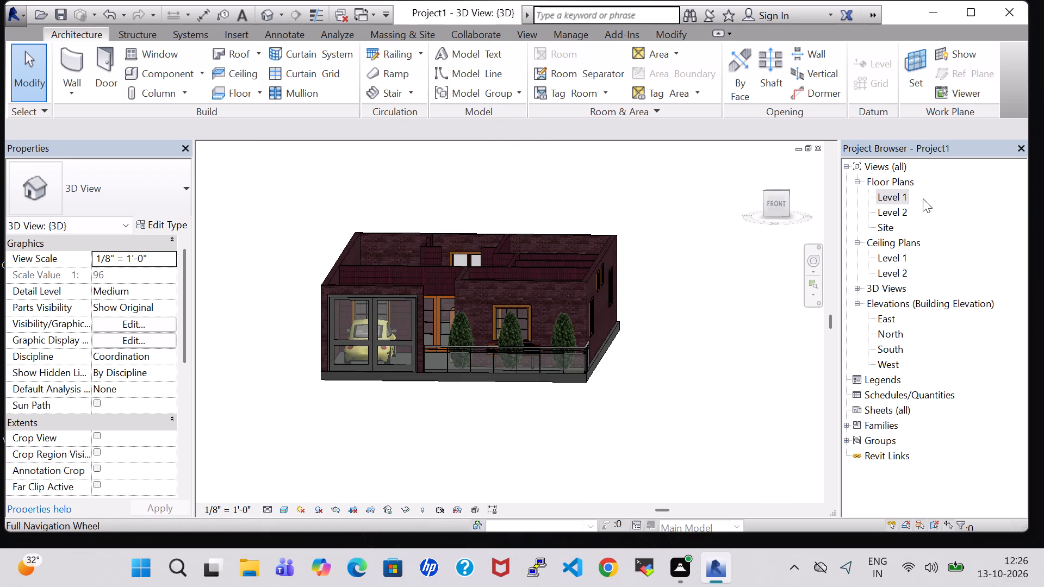
Load the Dresser family from the Furniture Storage library folder for placement in the Level 1 floor plan.
double_click(887, 193)
scroll(504, 274, down, 1)
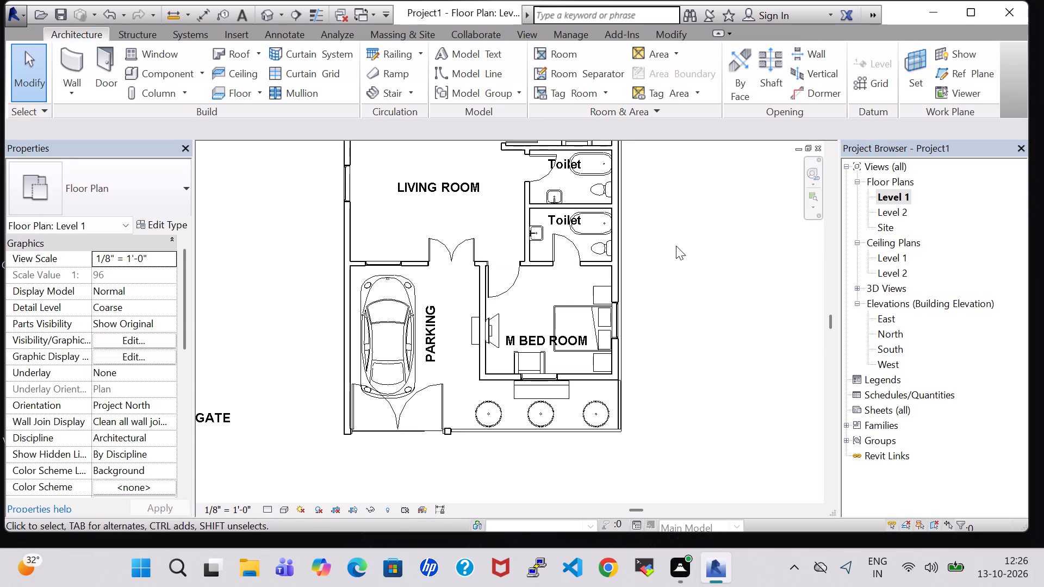
middle_drag(676, 246, 661, 333)
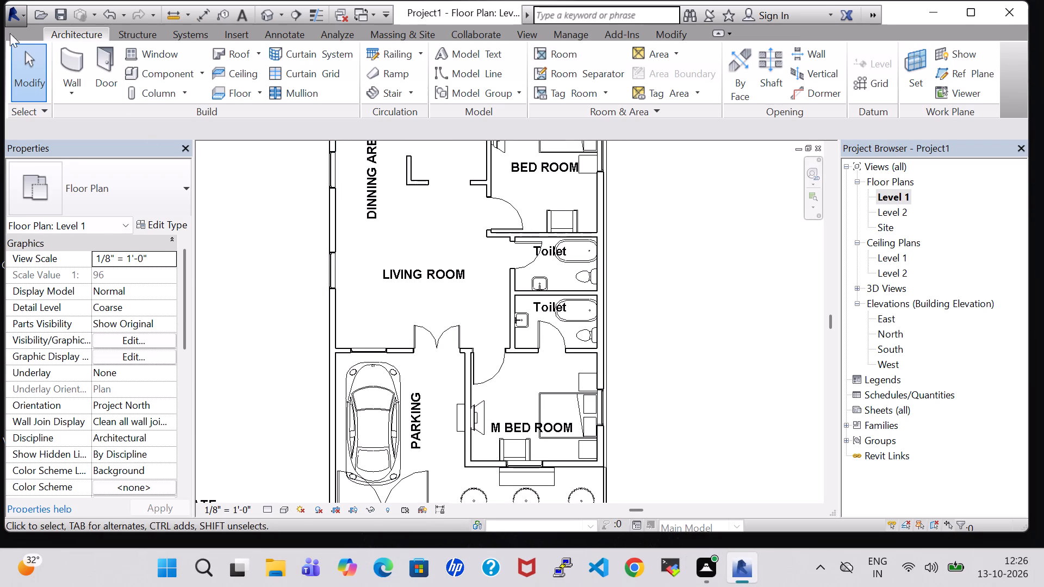
click(162, 74)
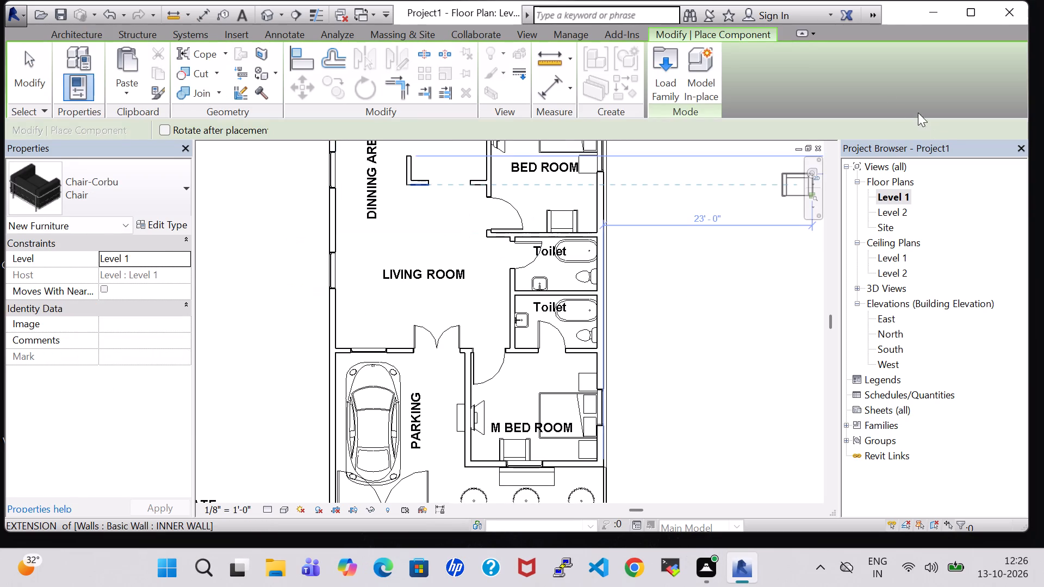
click(669, 72)
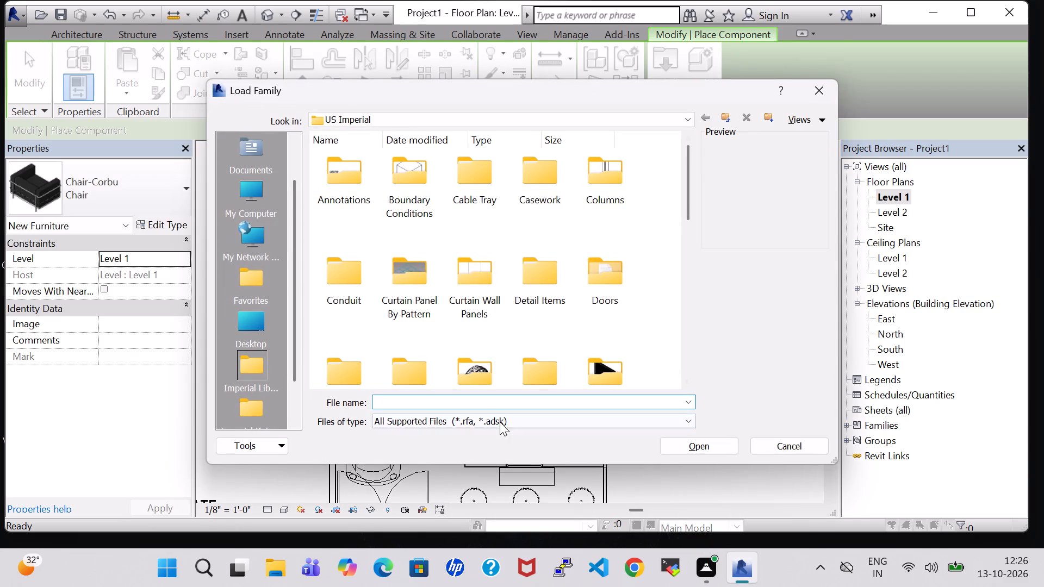
scroll(617, 206, down, 1)
double_click(605, 232)
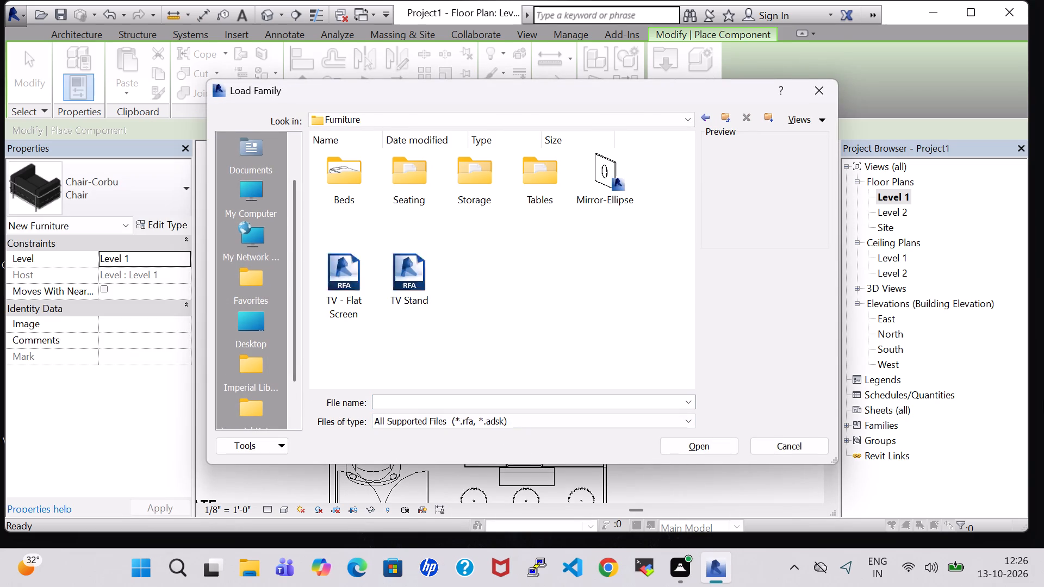
double_click(484, 208)
double_click(476, 160)
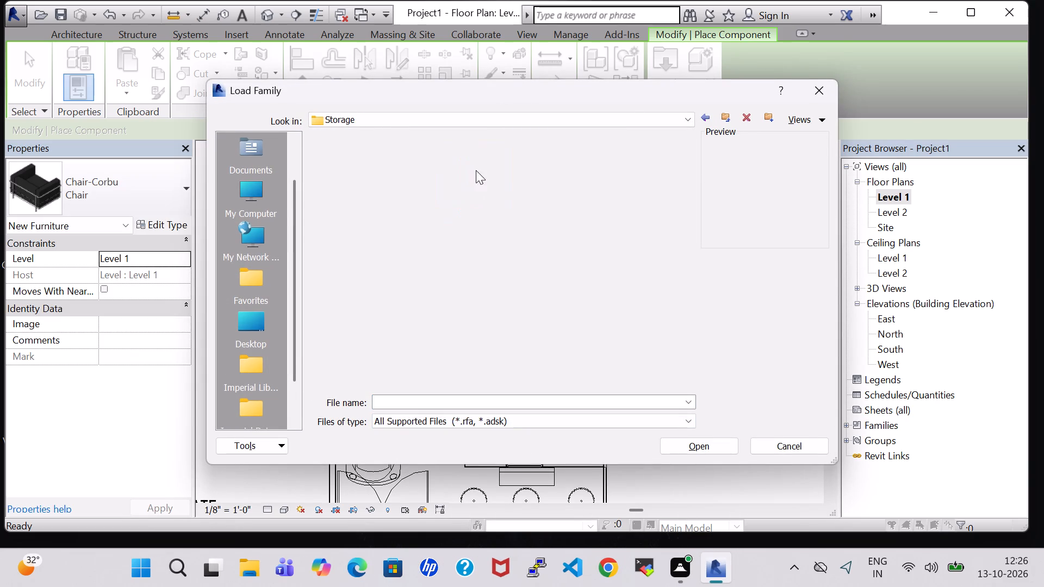
click(430, 283)
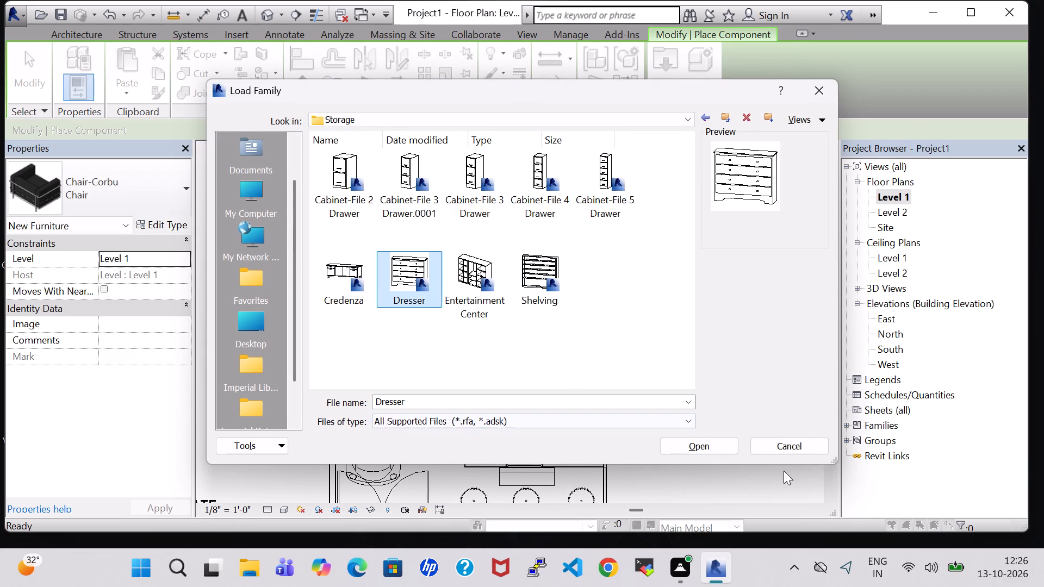
click(712, 444)
Place a 48" x 72" x 24" Dresser against BED ROOM's exterior window wall, in the corner beside the kitchen wall.
middle_drag(661, 257, 691, 416)
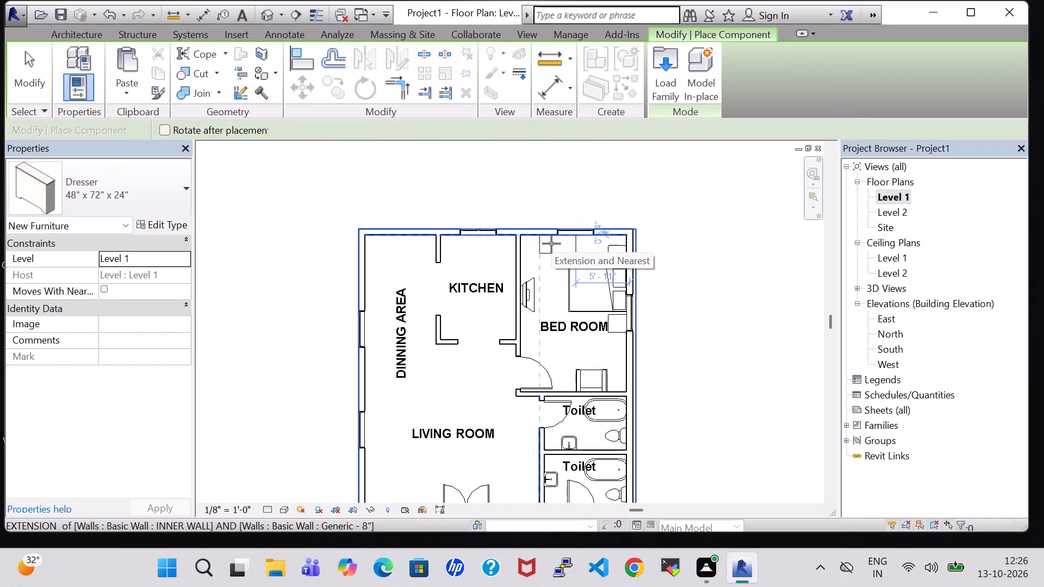
click(551, 243)
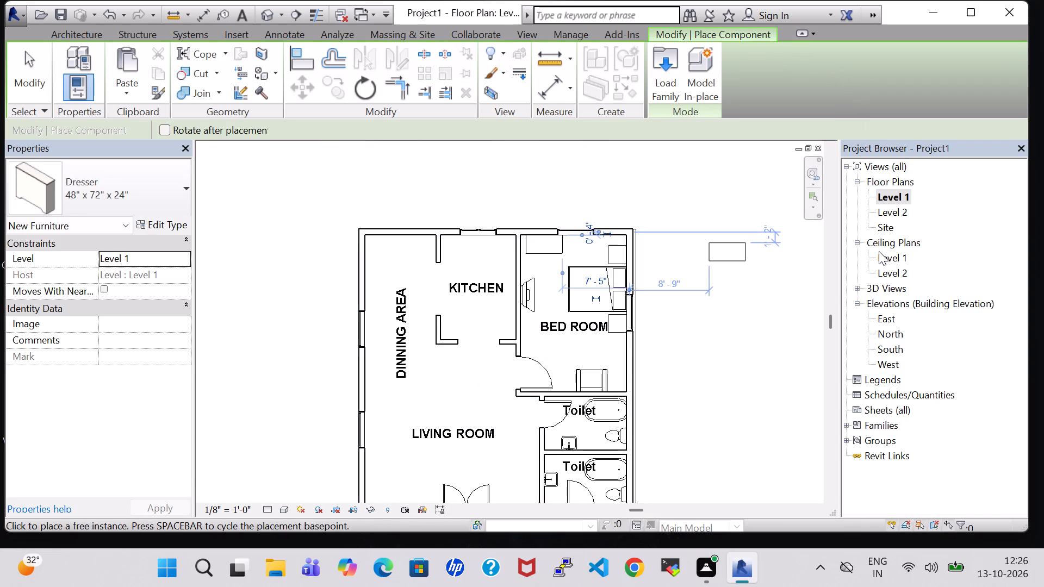
key(Escape)
key(Escape)
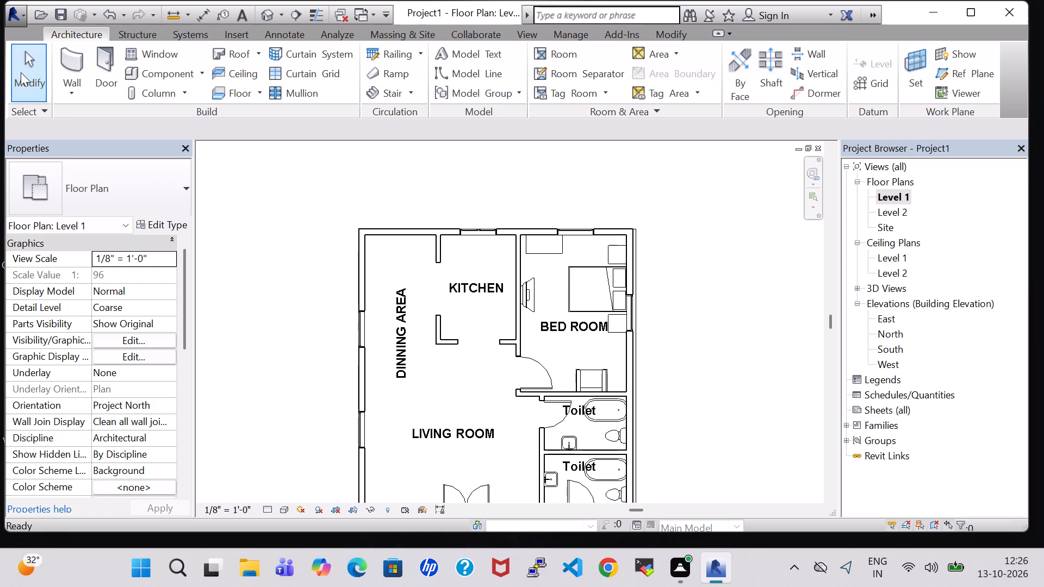
Examine the dresser and surrounding BED ROOM furniture from above in the 3D view, and return to the Level 1 plan.
click(269, 7)
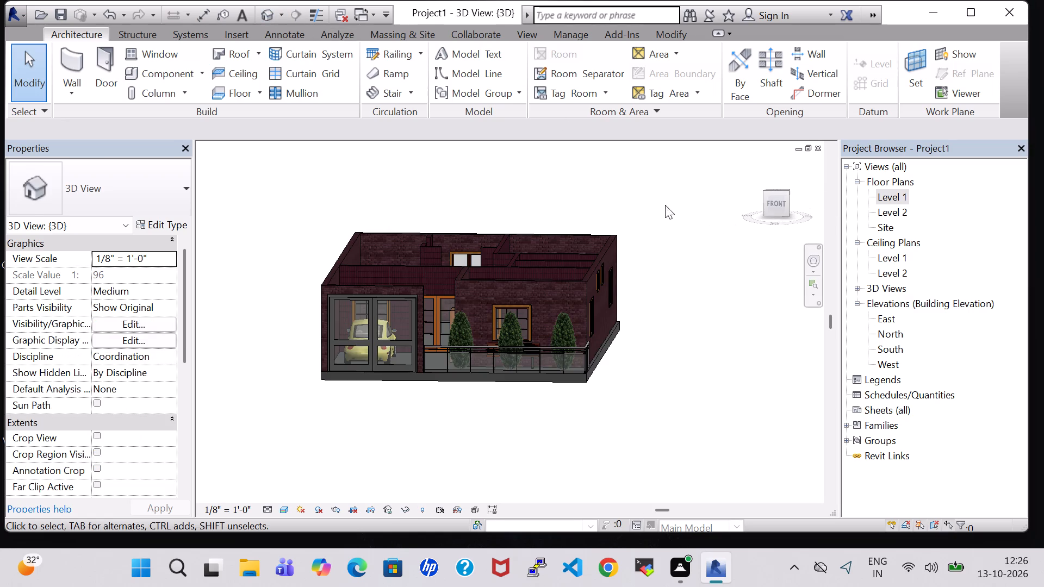
shift+middle_drag(648, 201, 661, 383)
shift+scroll(648, 201, down, 1)
middle_drag(628, 207, 637, 484)
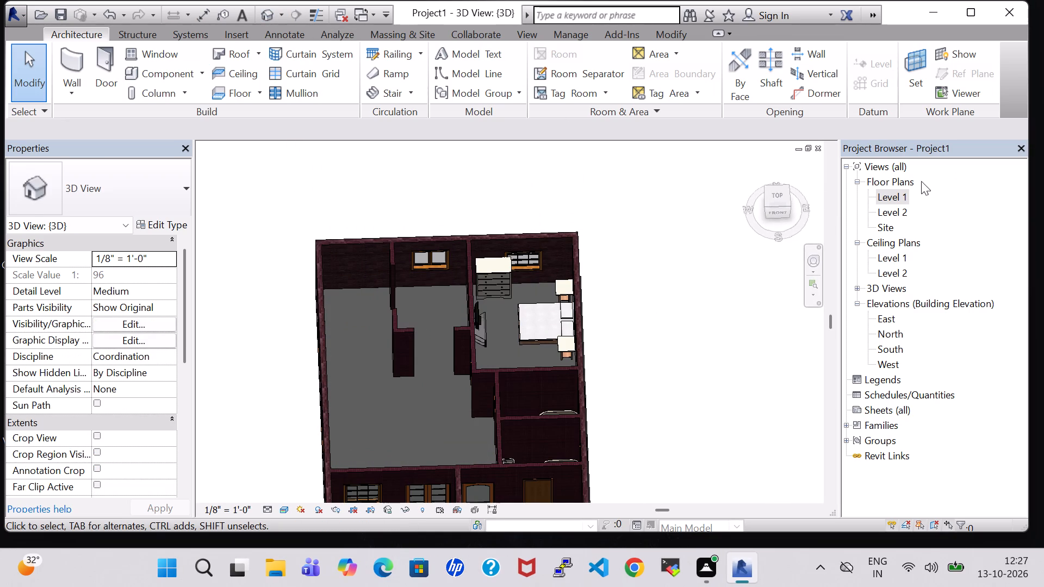
double_click(888, 196)
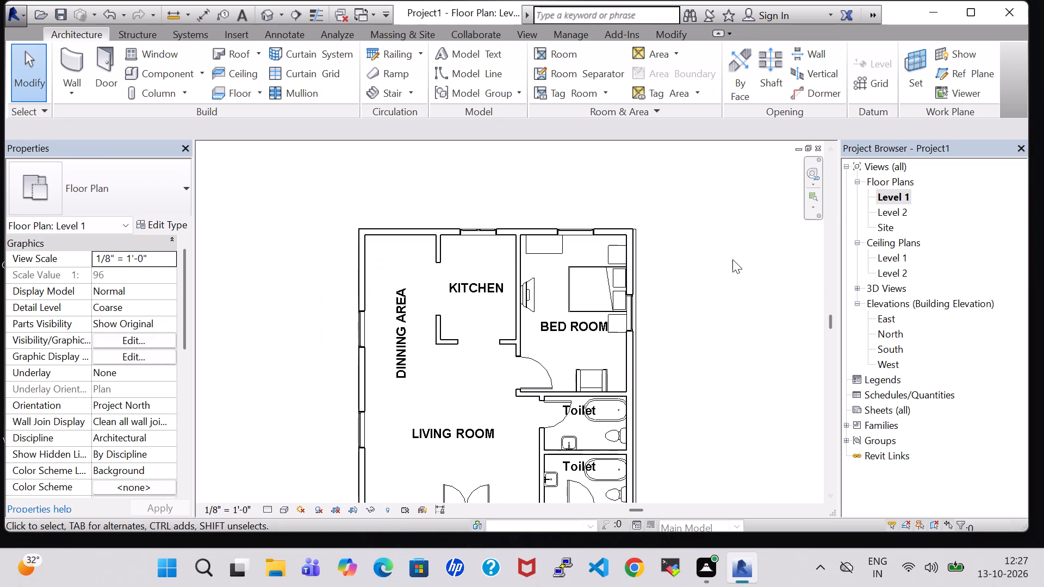
Nudge the RPC Beetle car in PARKING slightly towards the LIVING ROOM wall.
scroll(730, 264, down, 1)
middle_drag(730, 285, 724, 216)
scroll(724, 216, down, 1)
middle_drag(724, 216, 706, 213)
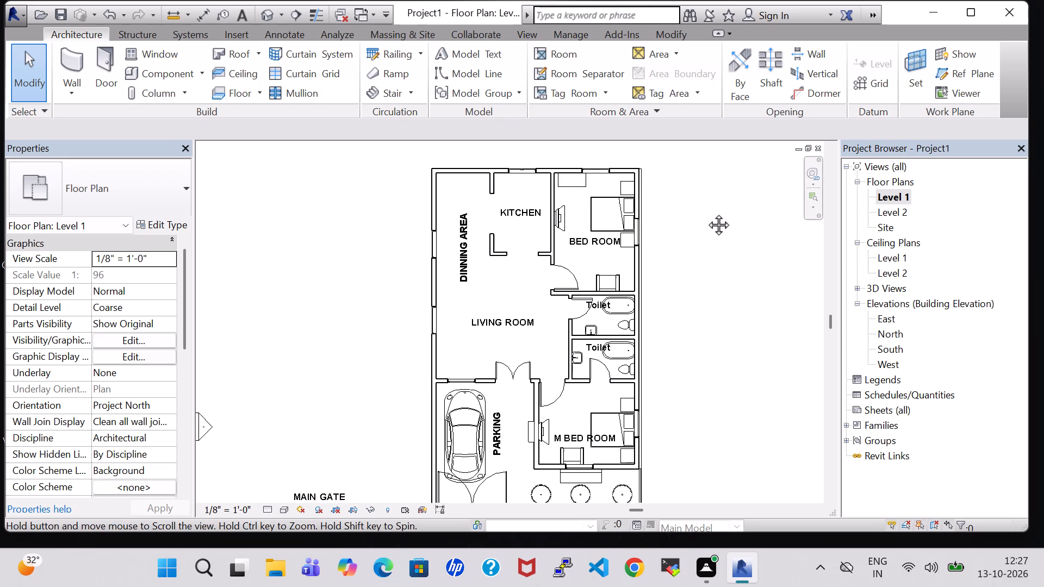
middle_drag(706, 213, 702, 211)
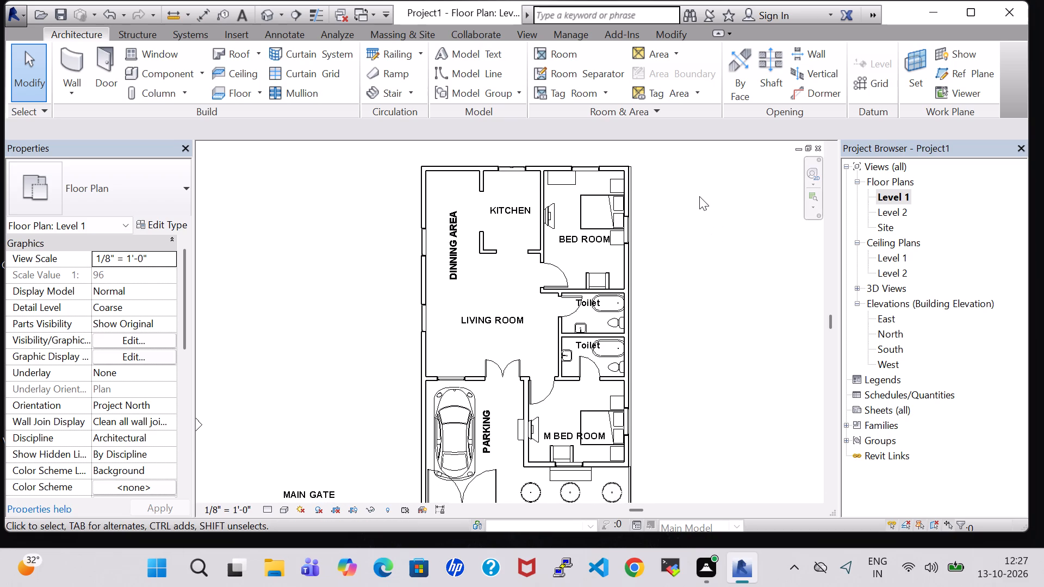
scroll(725, 278, down, 1)
middle_drag(731, 310, 709, 302)
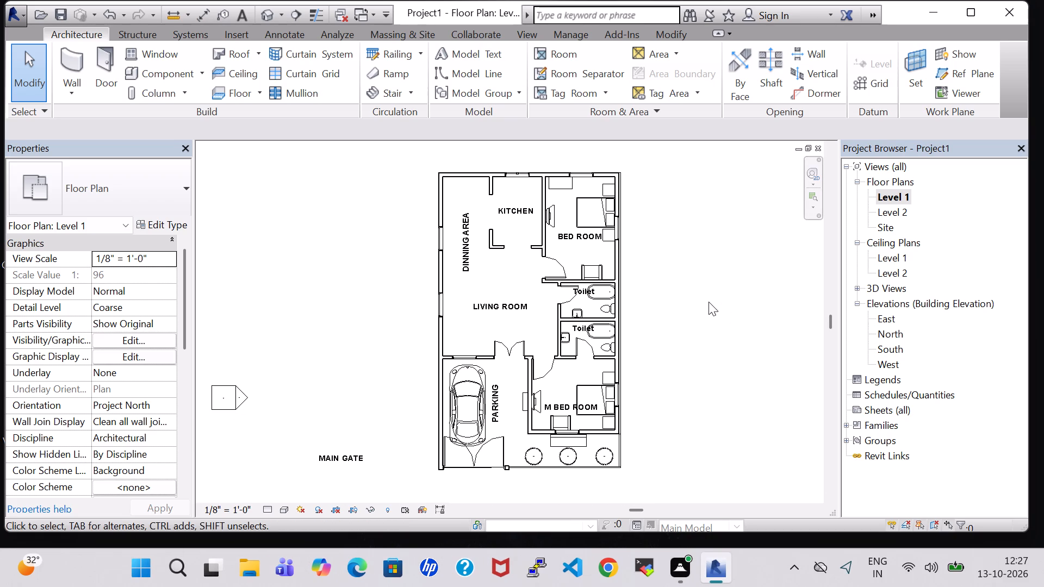
scroll(709, 302, up, 1)
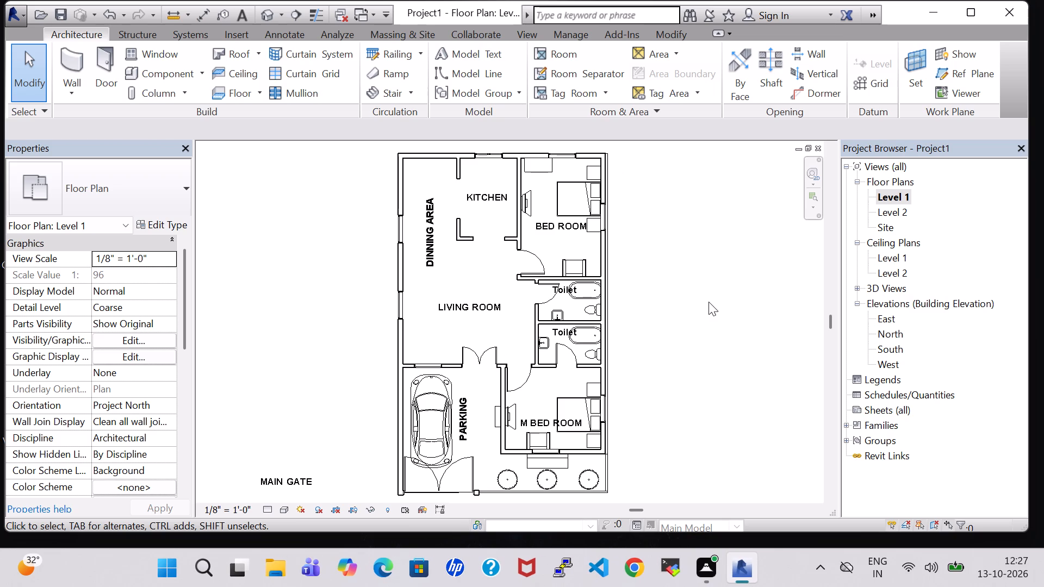
click(431, 399)
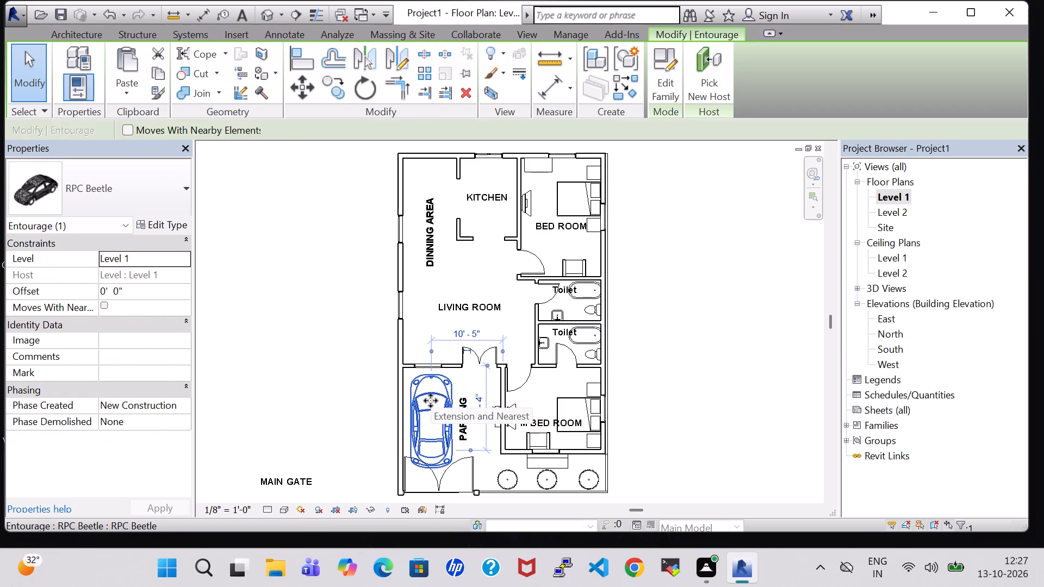
key(Up)
key(Up)
key(Down)
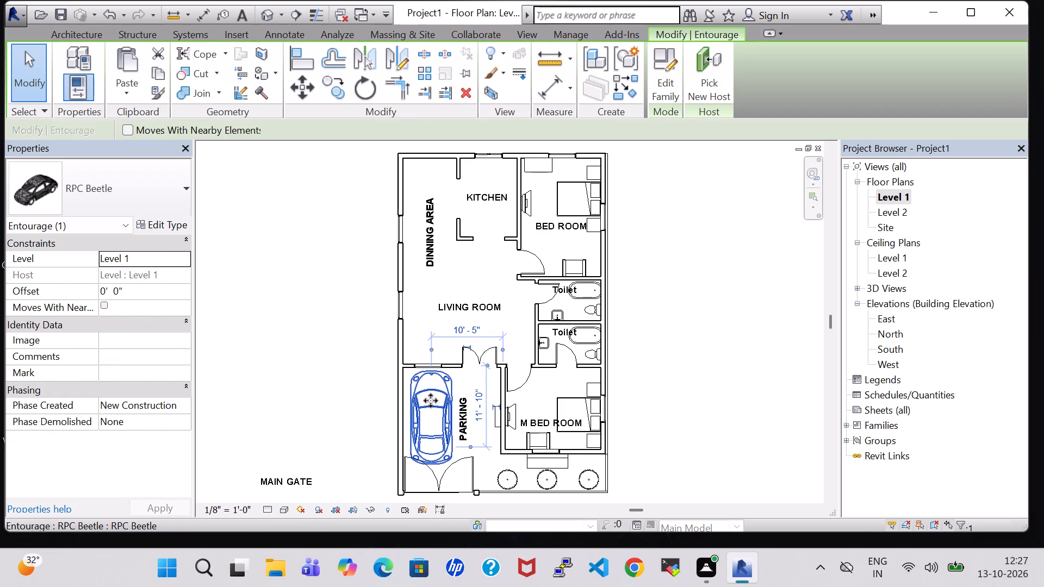
click(747, 351)
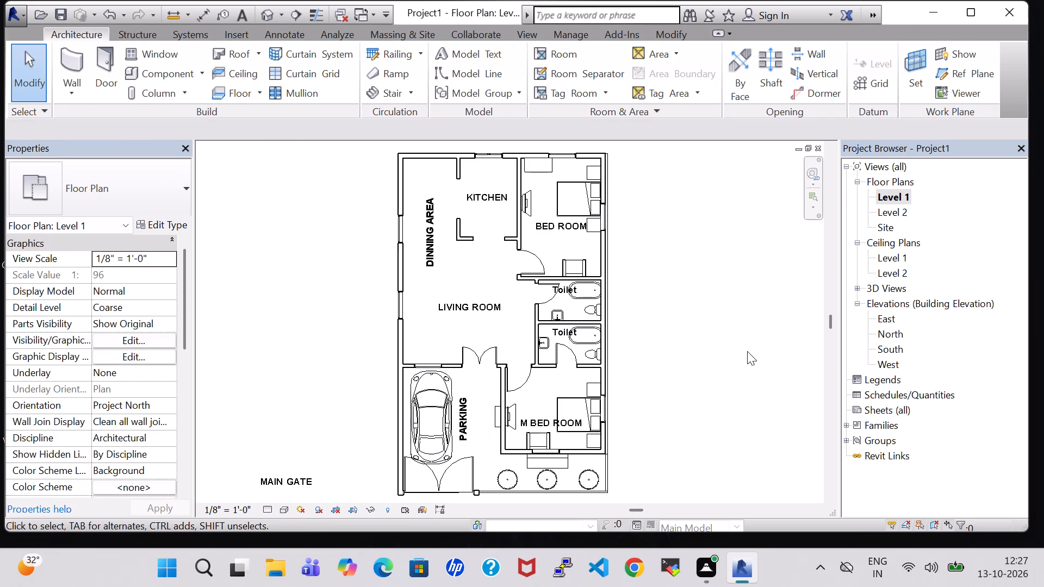
Move the MAIN GATE room tag from outside the house onto the double gate at the front of PARKING.
scroll(749, 353, down, 1)
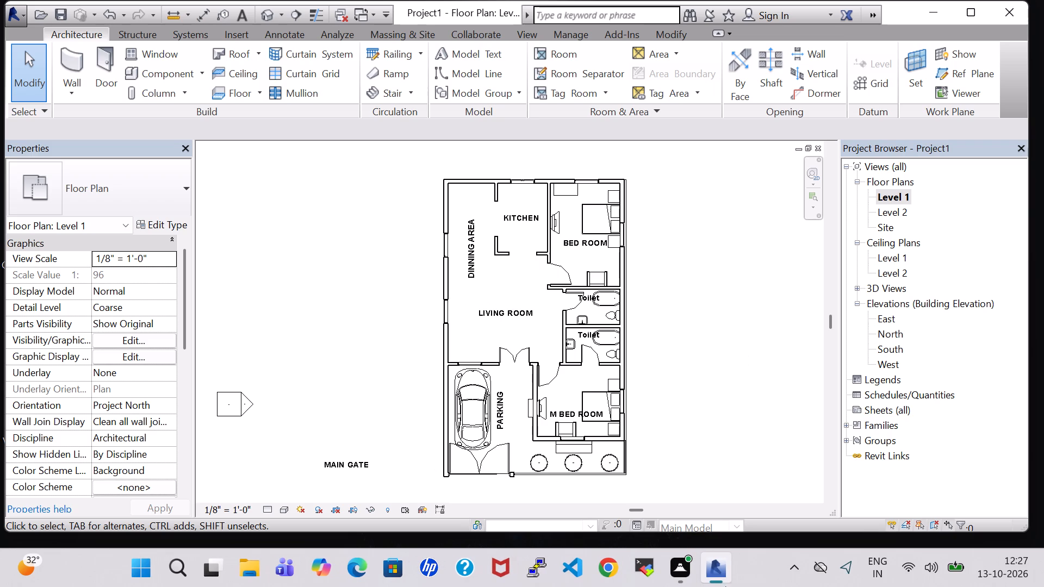
click(338, 460)
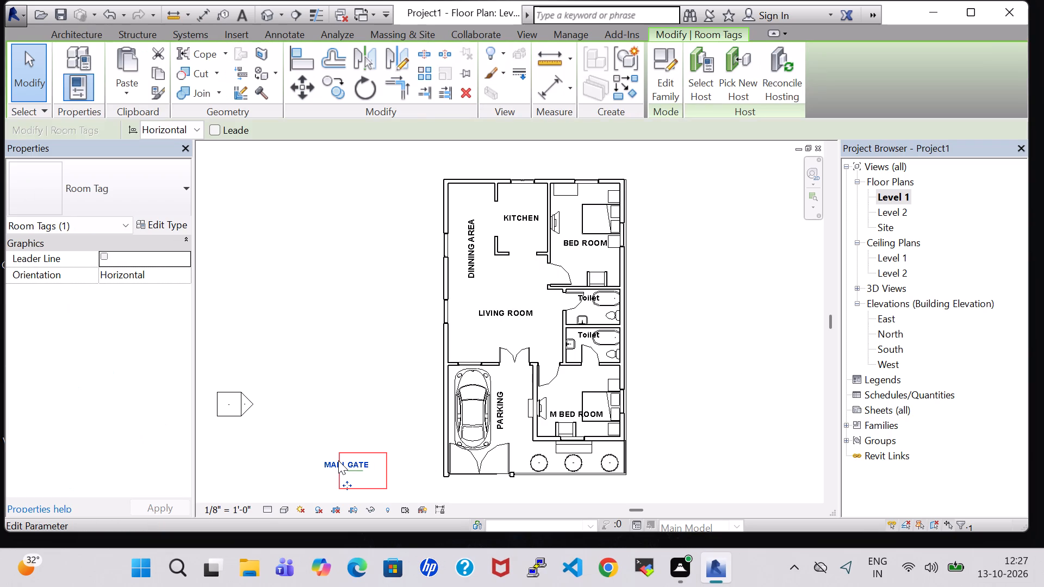
key(Right)
key(Right)
key(Right)
key(Right)
key(Right)
key(Right)
key(Right)
key(Right)
key(Right)
key(Right)
key(Right)
key(Right)
key(Right)
key(Right)
key(Right)
key(Right)
key(Right)
key(Right)
key(Right)
key(Right)
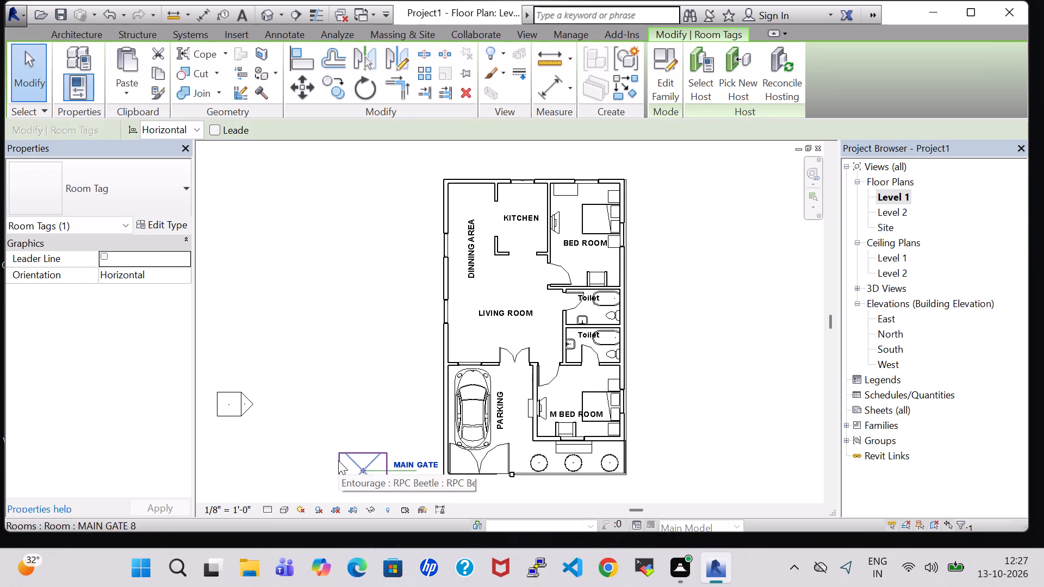
key(Right)
key(Right)
key(Right)
key(Right)
key(Right)
key(Right)
key(Right)
key(Right)
key(Right)
key(Right)
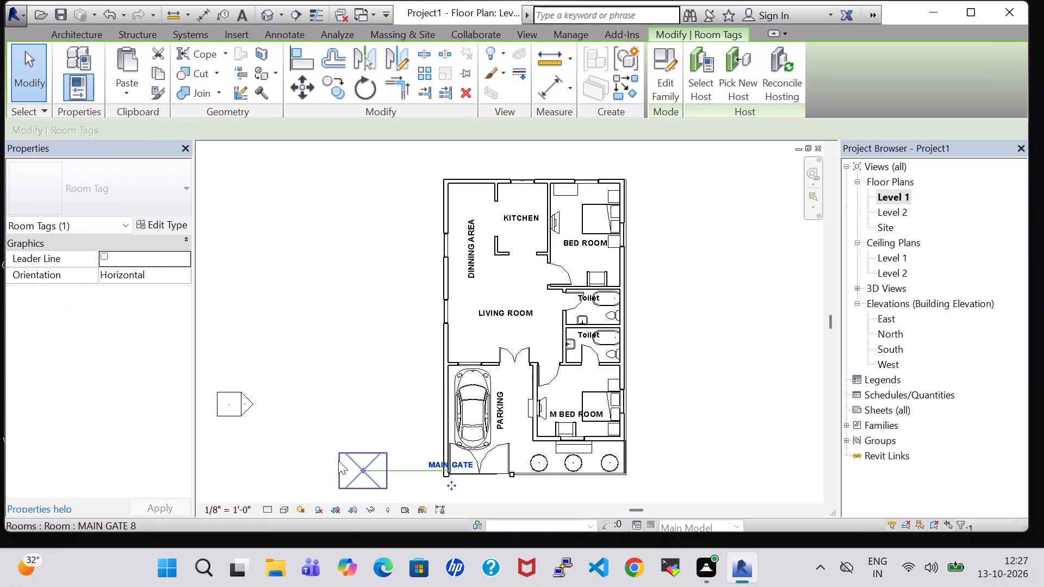
key(Right)
key(Right)
key(Right)
key(Right)
key(Right)
key(Right)
key(Right)
key(Right)
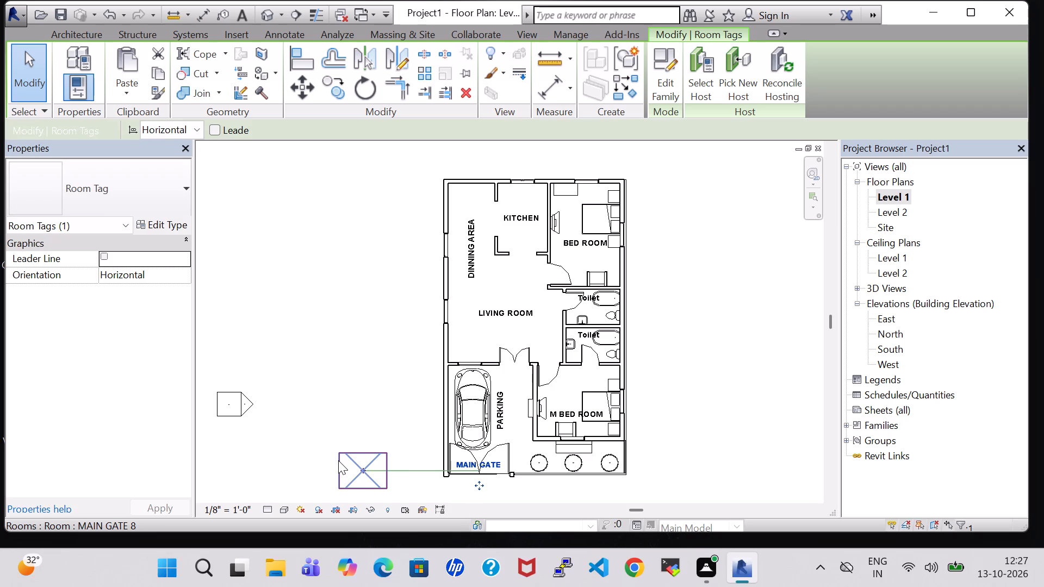
key(Right)
key(Down)
key(Left)
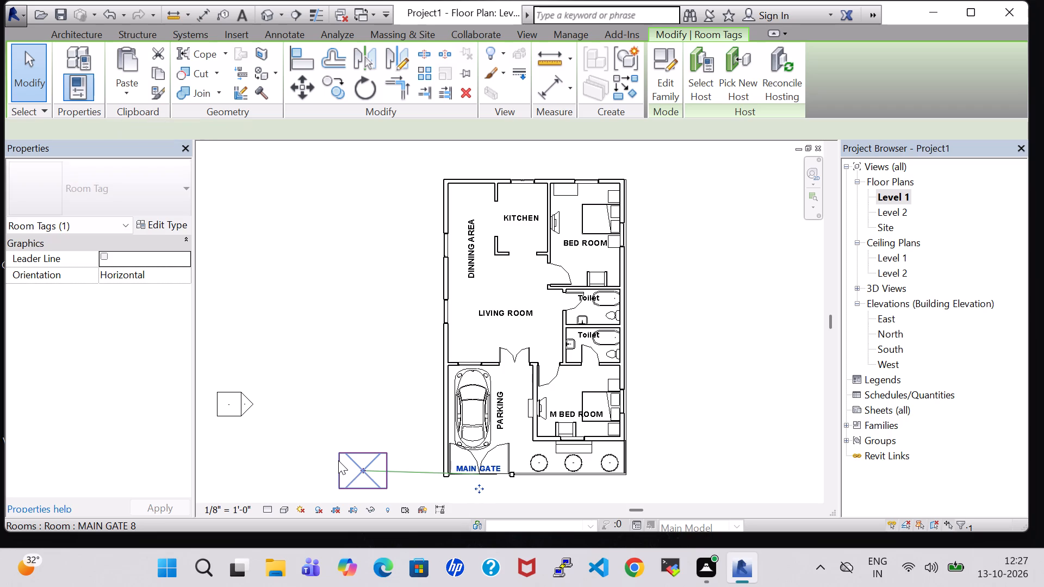
key(Right)
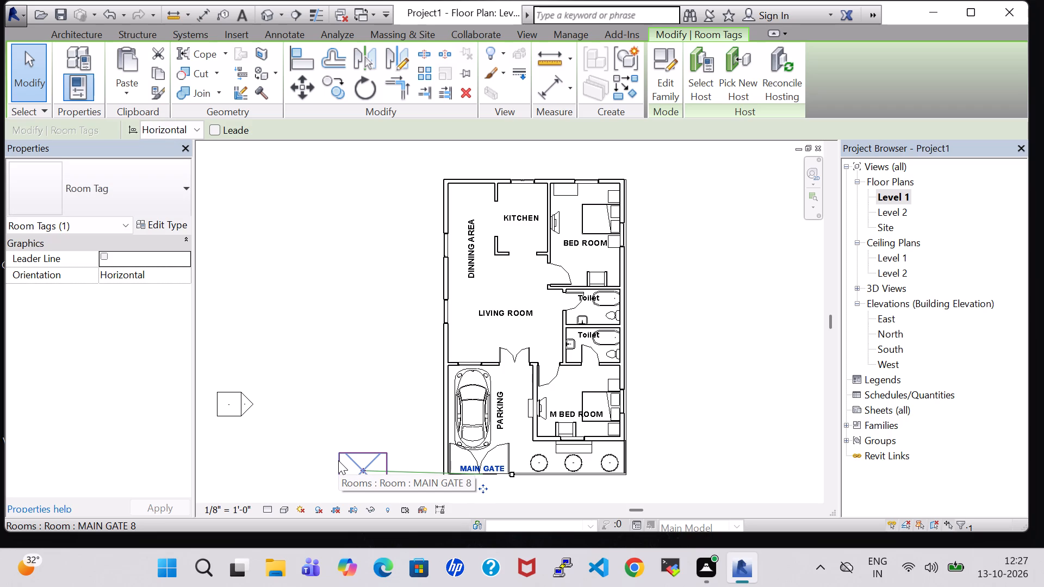
key(Left)
click(709, 369)
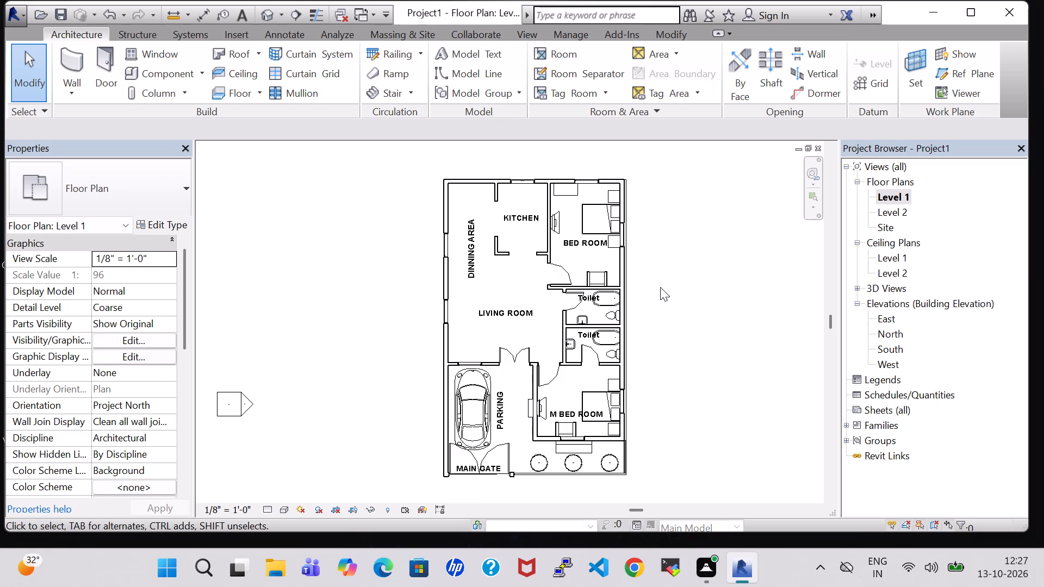
Load the Kitchenette - Small family from the Domestic folder of the Specialty Equipment library.
middle_drag(660, 287, 660, 359)
scroll(660, 287, down, 1)
click(182, 73)
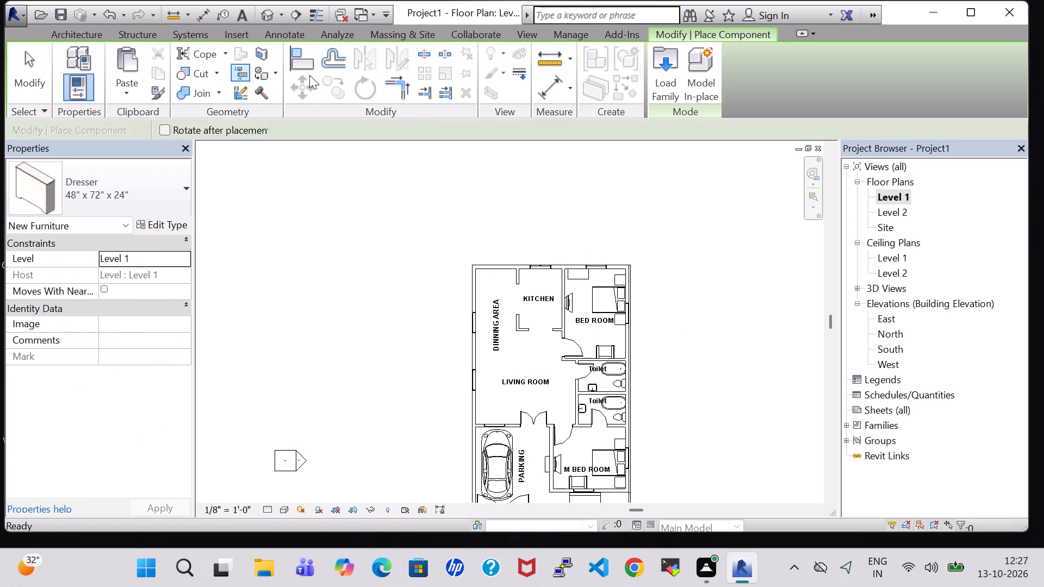
click(656, 72)
scroll(501, 274, down, 2)
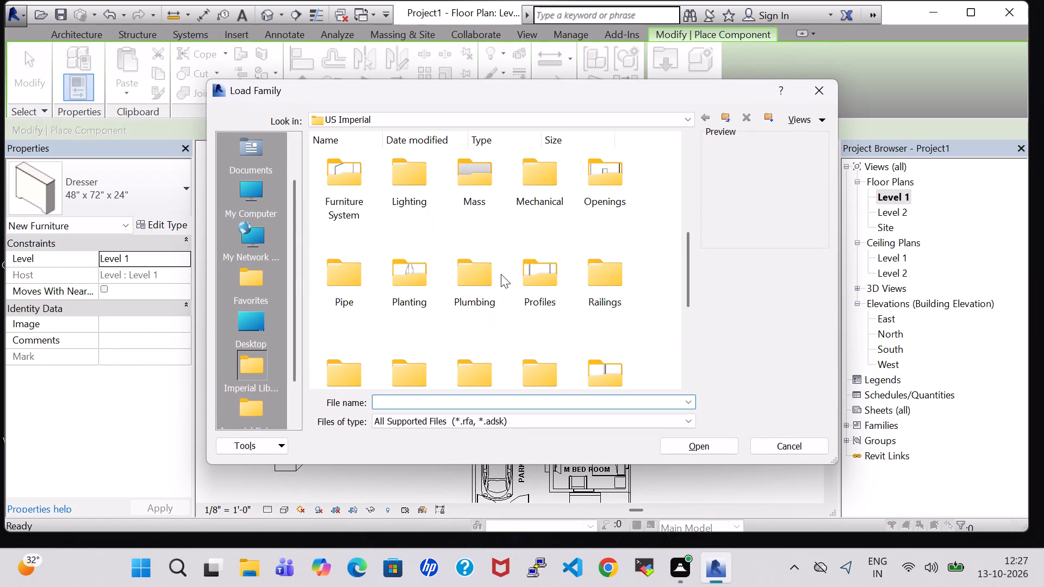
scroll(478, 271, down, 2)
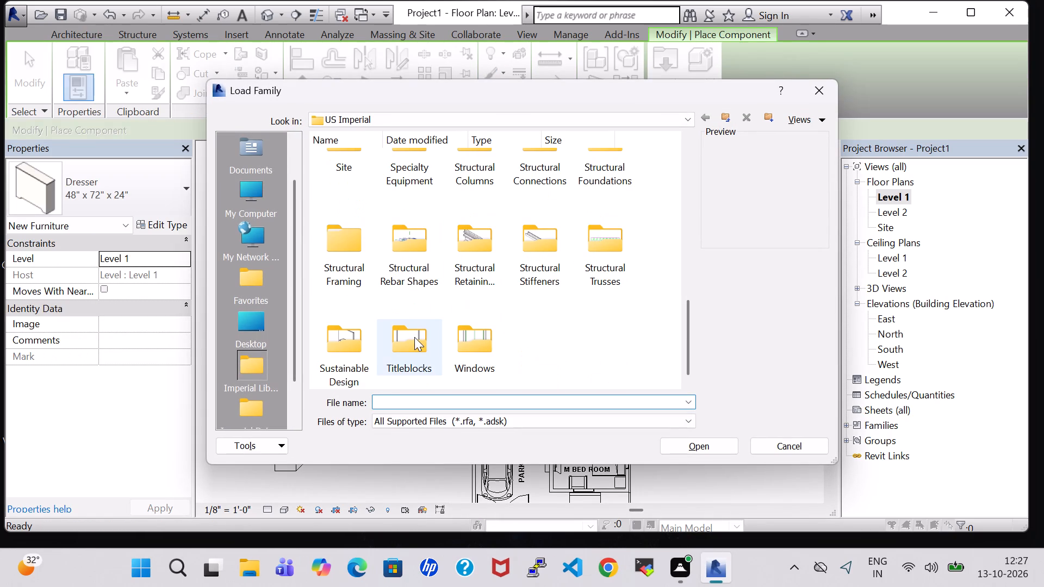
scroll(417, 320, up, 1)
double_click(431, 306)
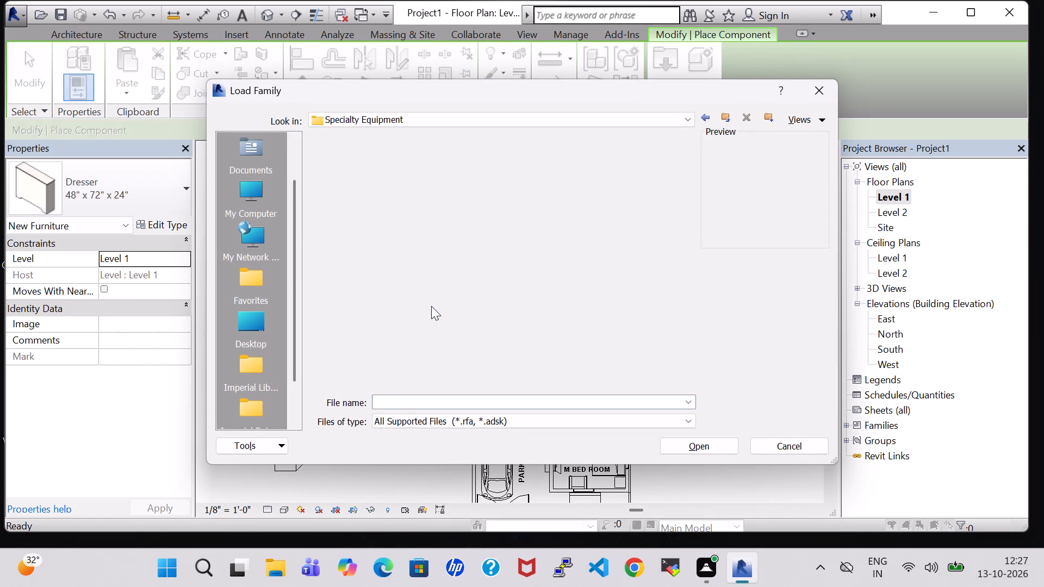
double_click(444, 194)
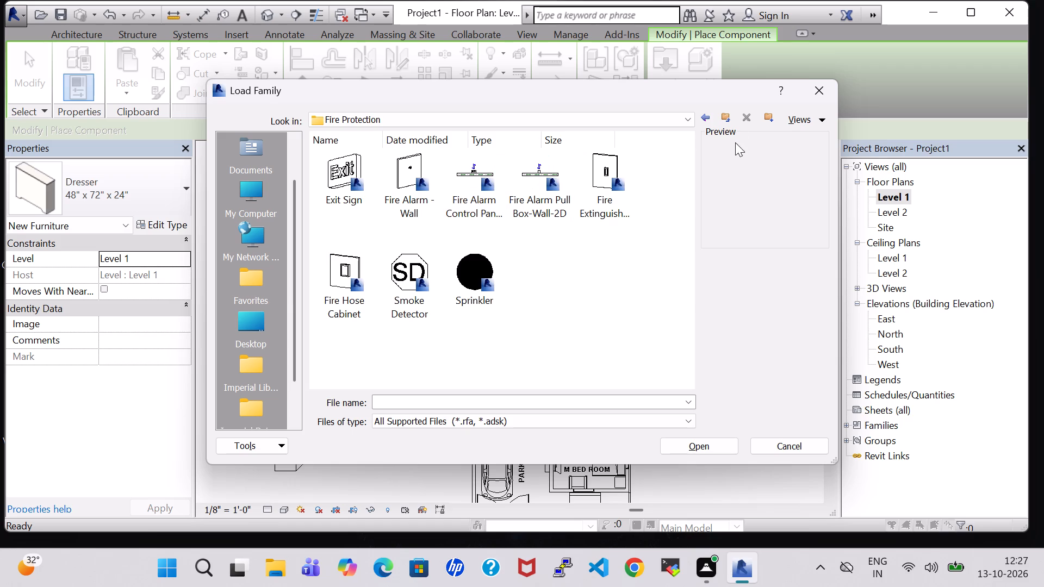
click(702, 116)
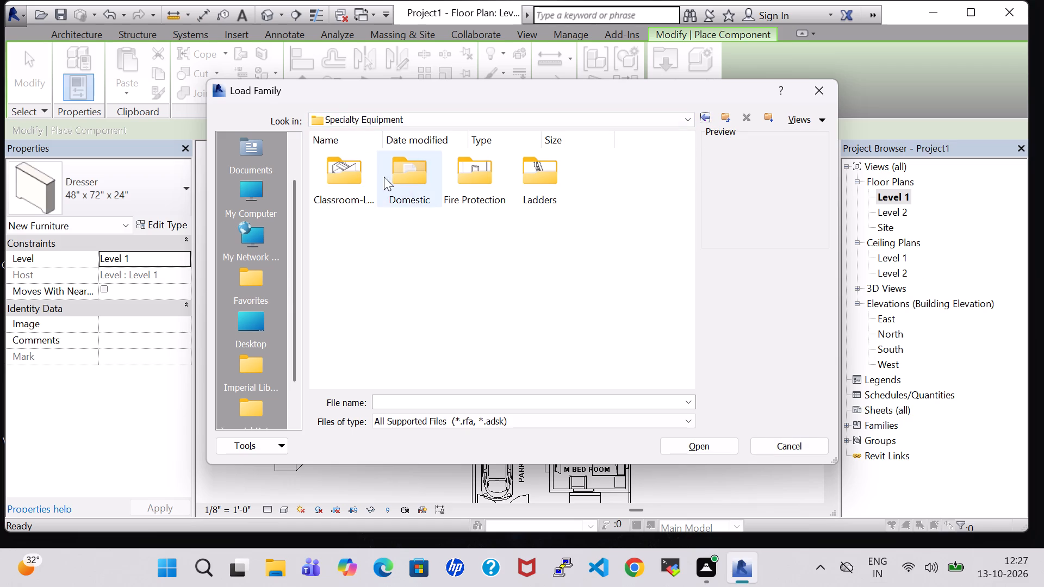
double_click(409, 183)
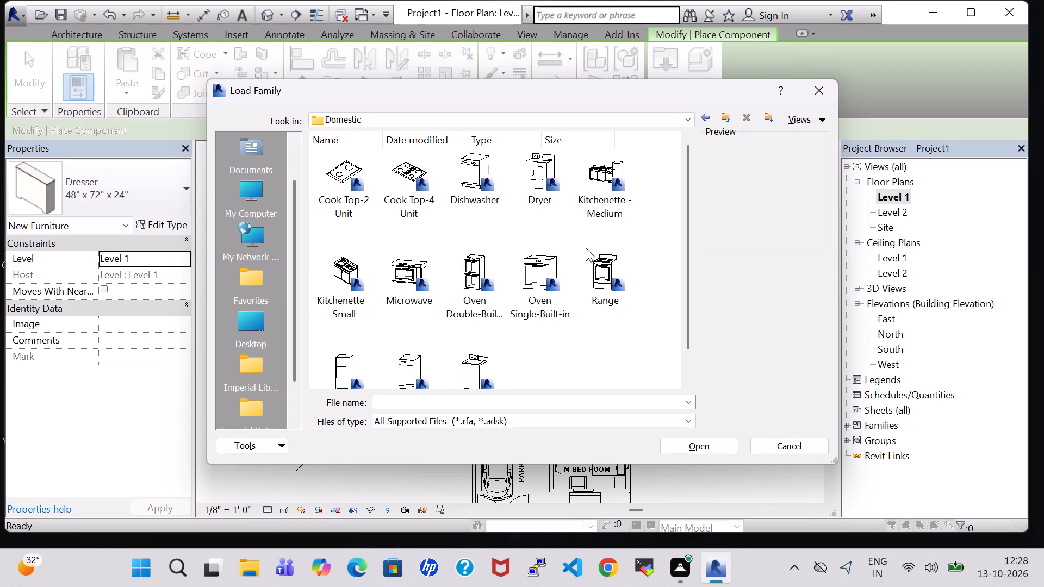
click(336, 291)
click(722, 448)
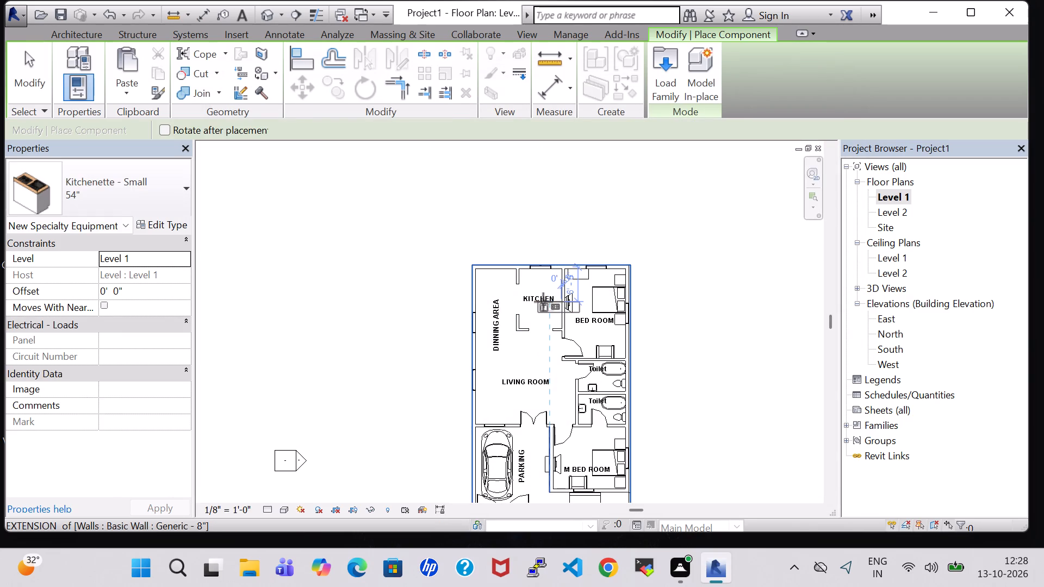
Place the 54" Kitchenette - Small against KITCHEN's exterior window wall near the BED ROOM wall, nudged slightly away from that corner.
key(space)
scroll(551, 321, up, 4)
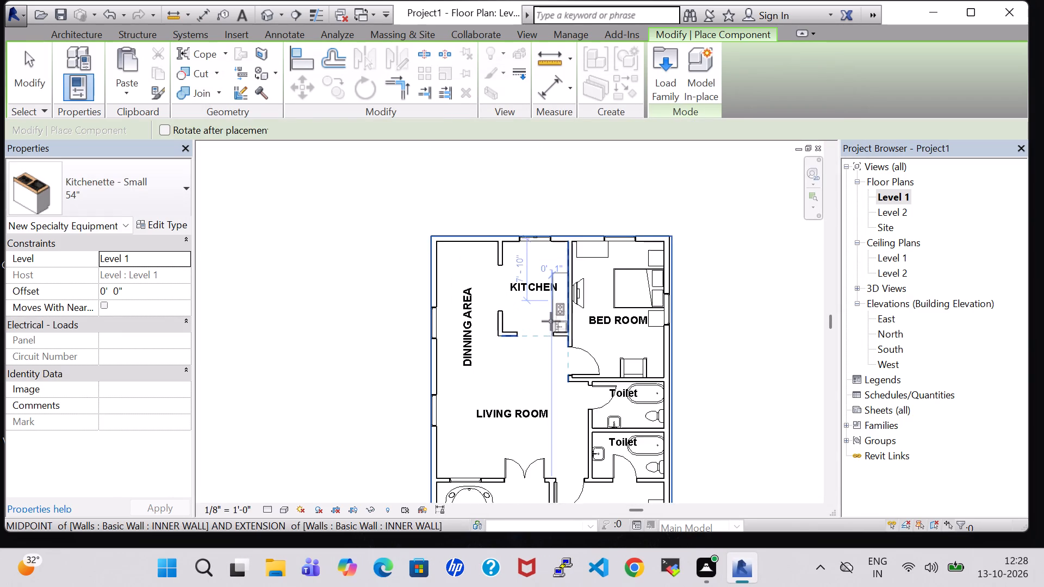
scroll(551, 321, up, 2)
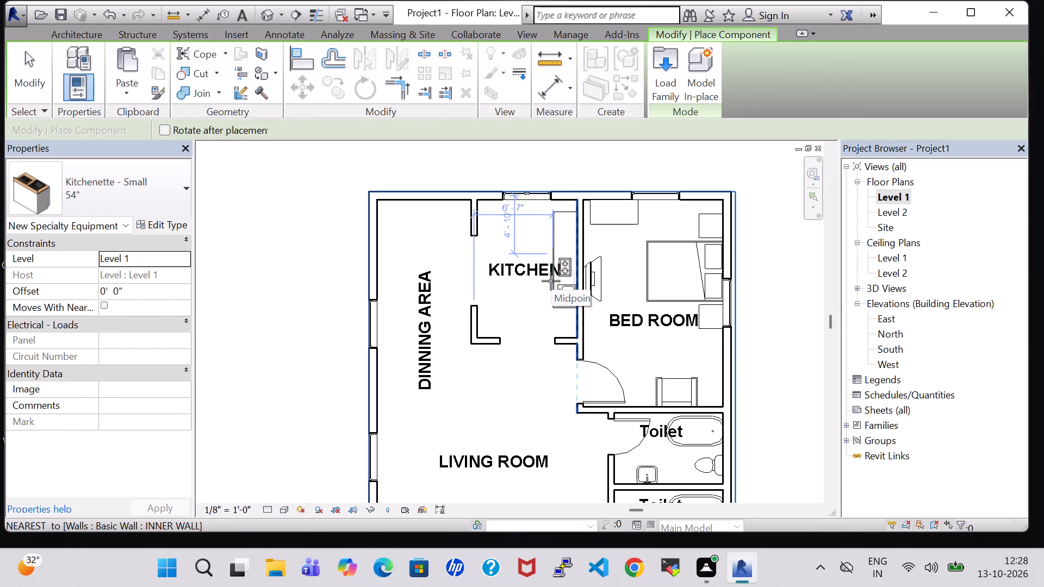
key(space)
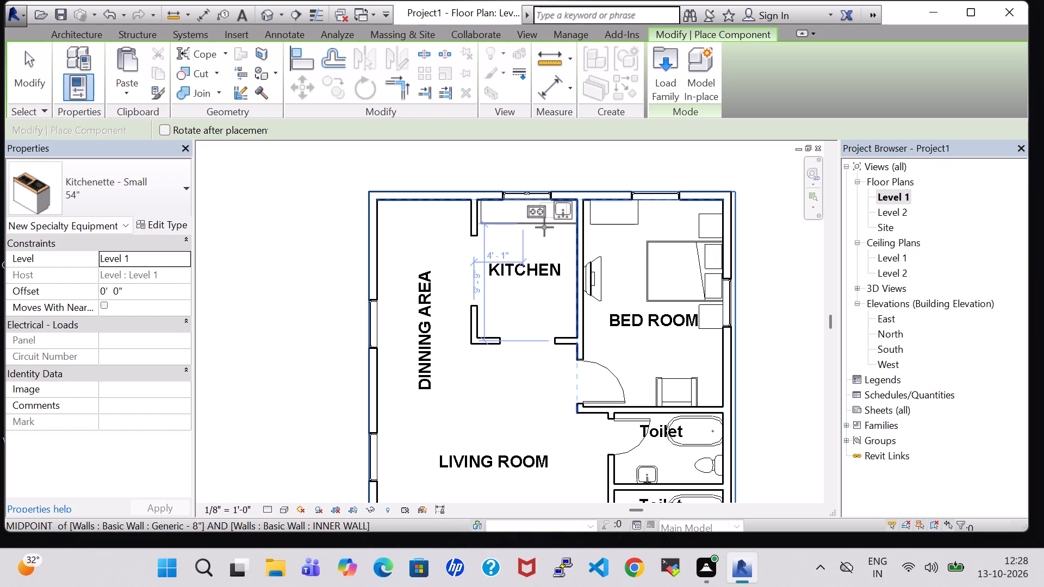
click(544, 227)
key(Escape)
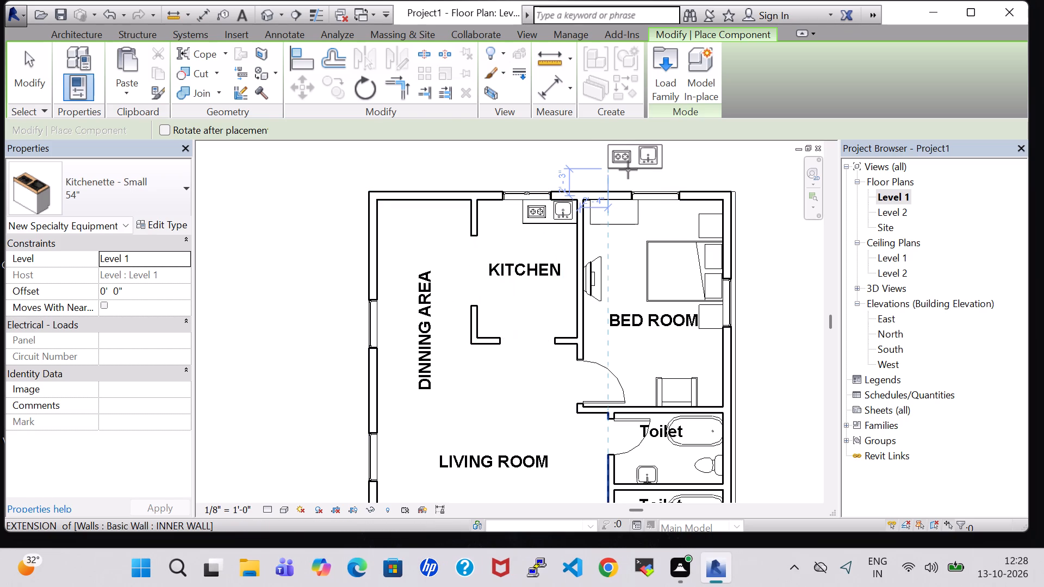
key(Escape)
click(554, 217)
key(Left)
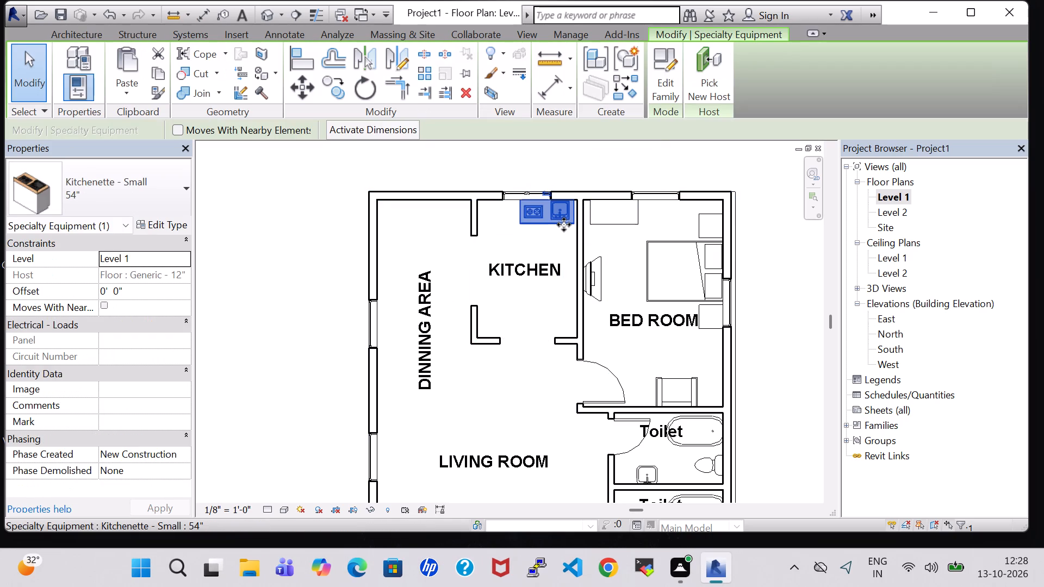
click(591, 156)
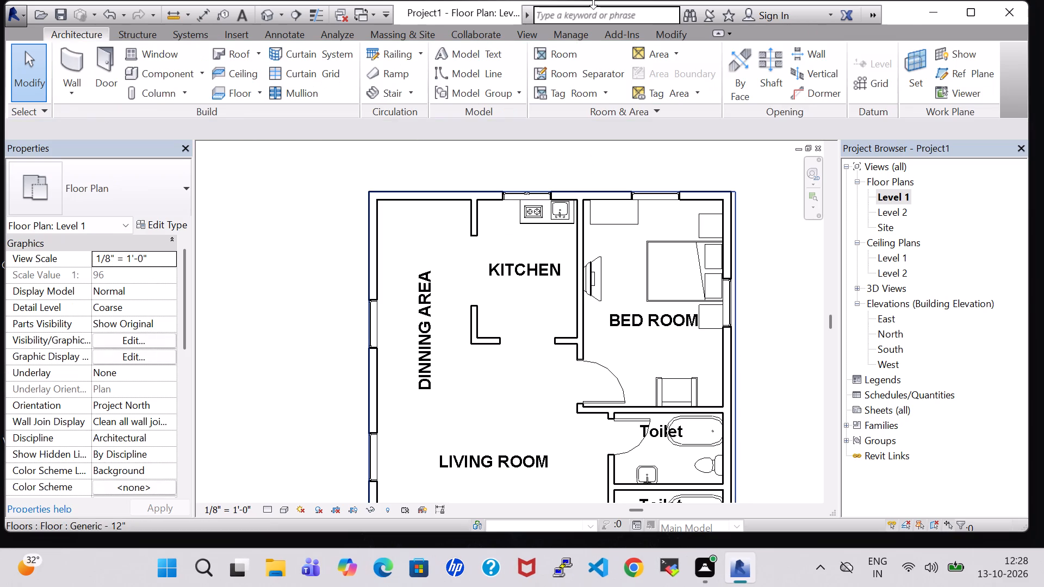
Examine the kitchenette and surrounding rooms from above in the 3D view, and return to the Level 1 plan.
click(268, 10)
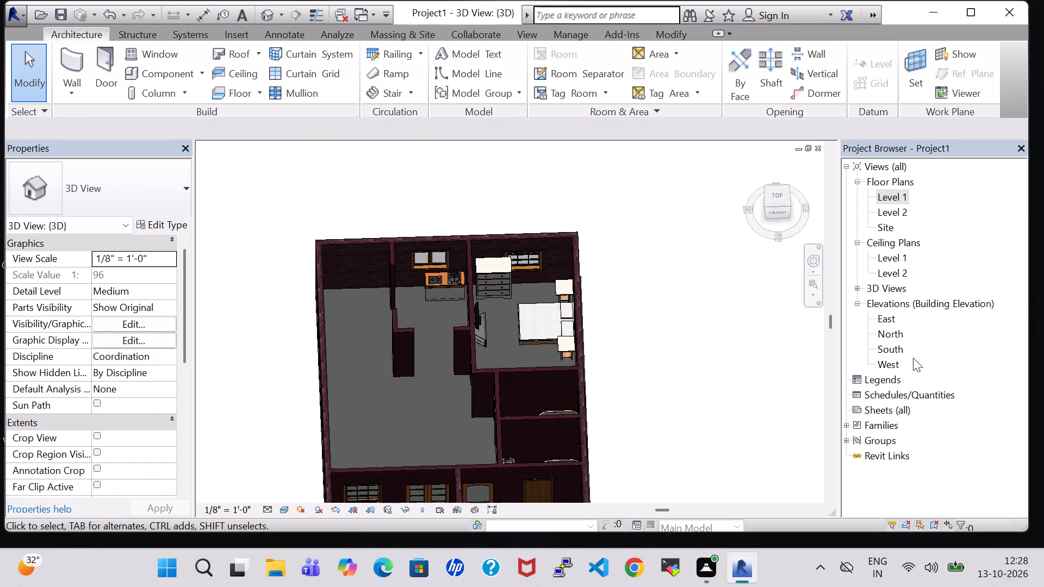
shift+middle_drag(710, 392, 695, 372)
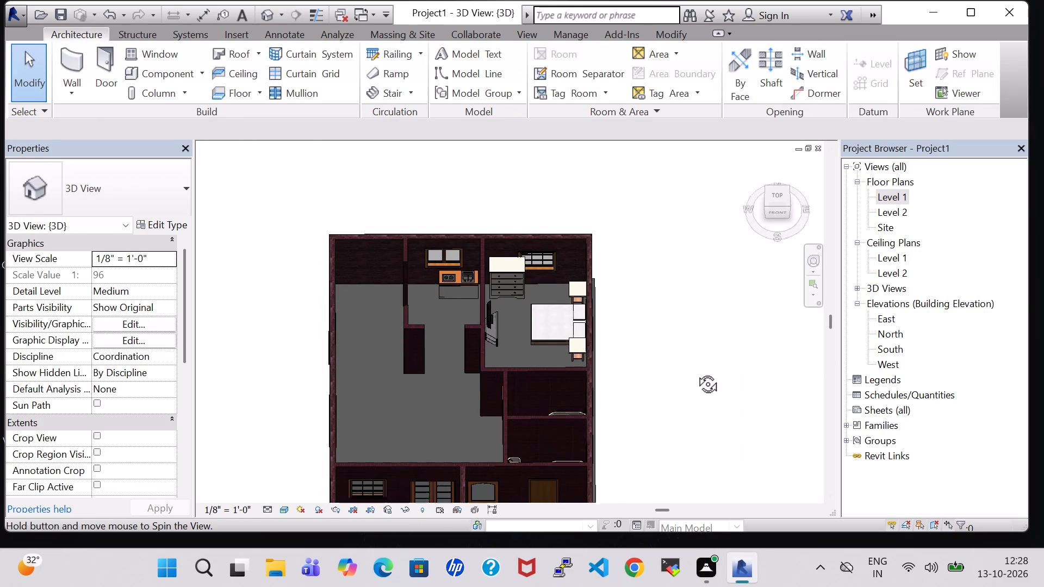
shift+middle_drag(695, 372, 733, 332)
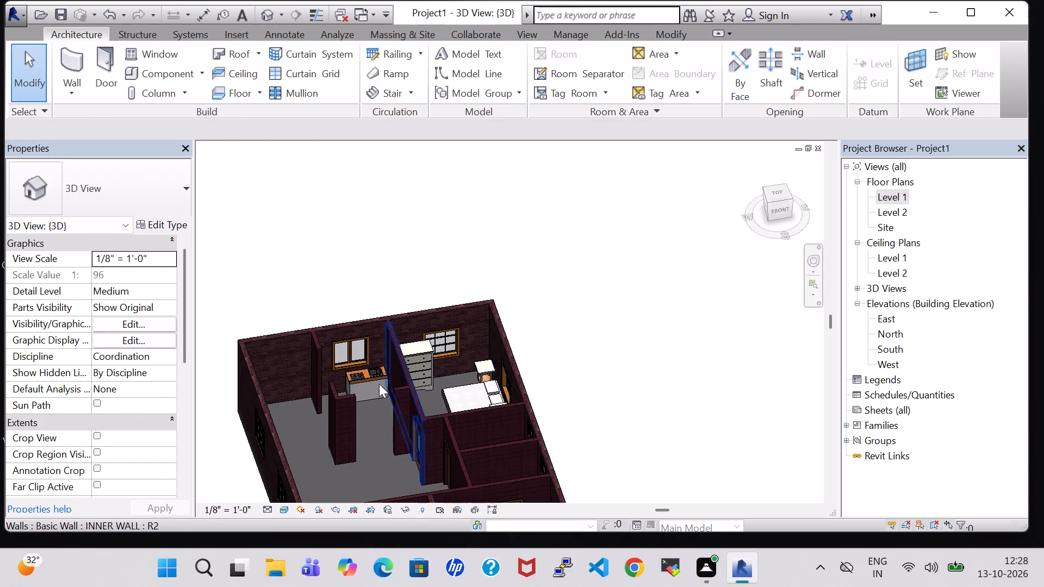
double_click(899, 197)
Load the Refrigerator family from the Domestic folder of the Specialty Equipment library.
scroll(766, 354, down, 1)
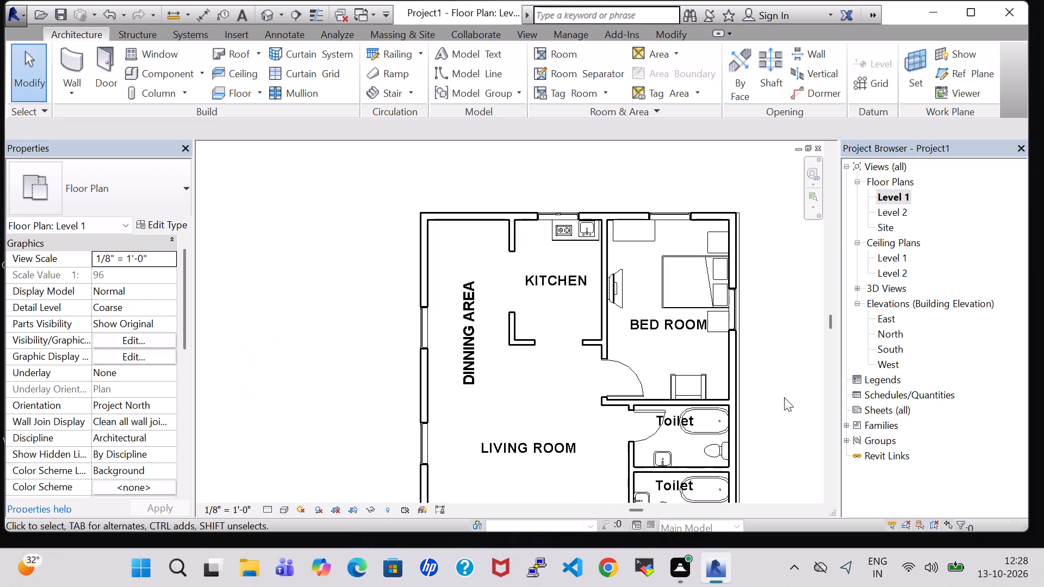
middle_drag(776, 337, 752, 332)
scroll(752, 332, down, 1)
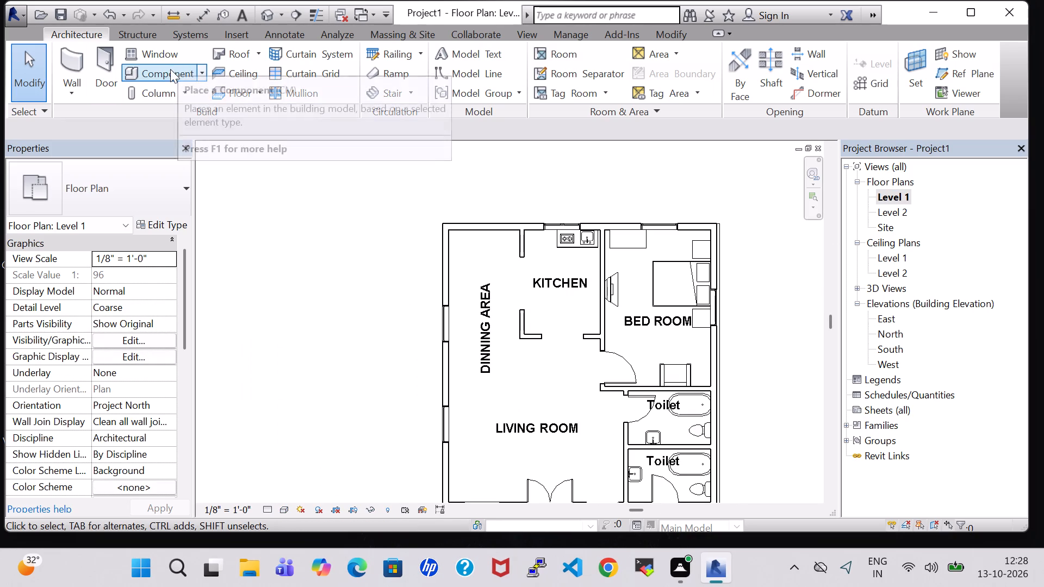
click(170, 69)
click(670, 68)
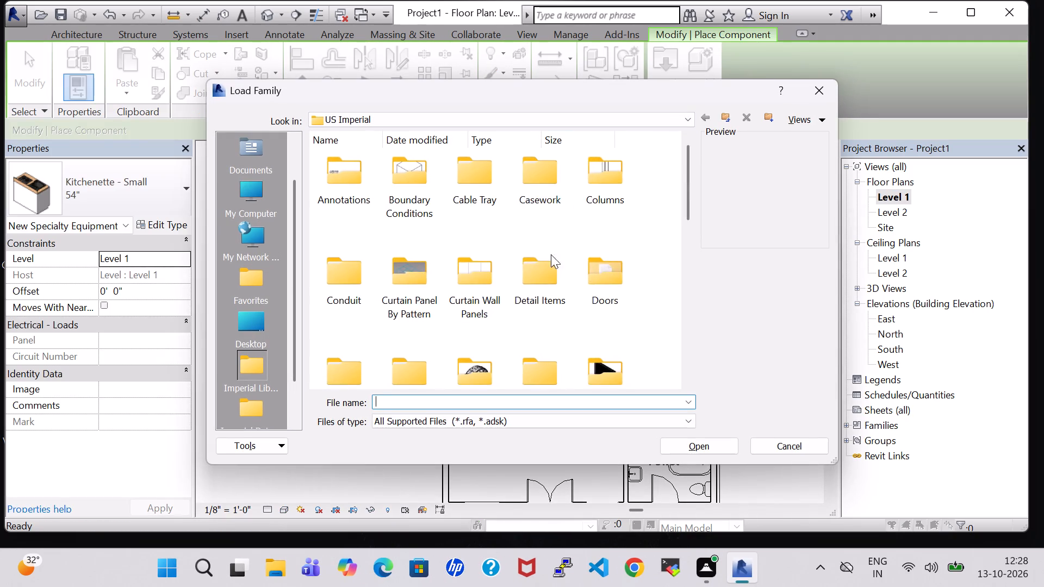
scroll(551, 264, down, 1)
scroll(502, 256, down, 2)
double_click(408, 229)
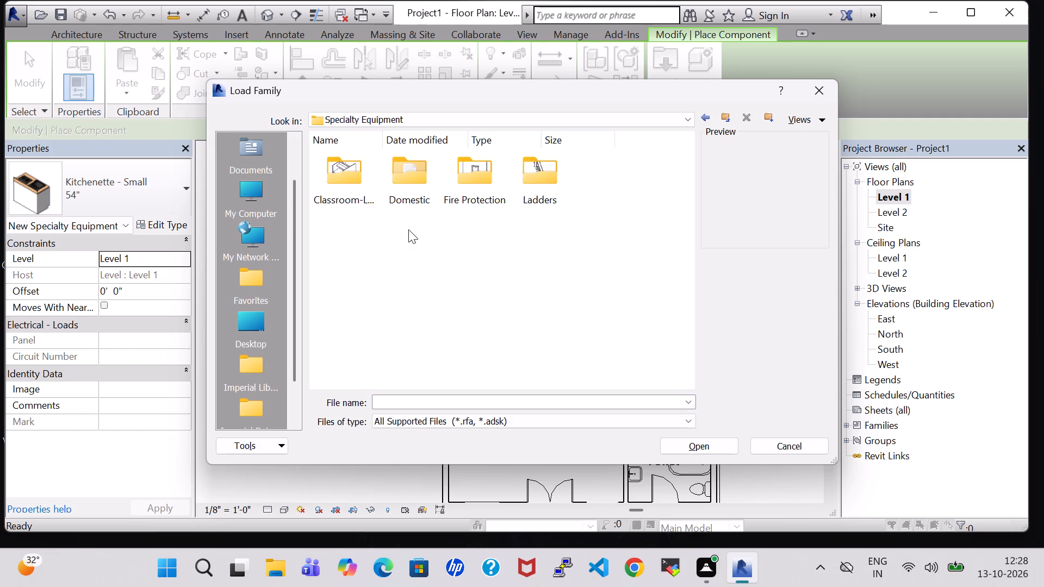
double_click(408, 190)
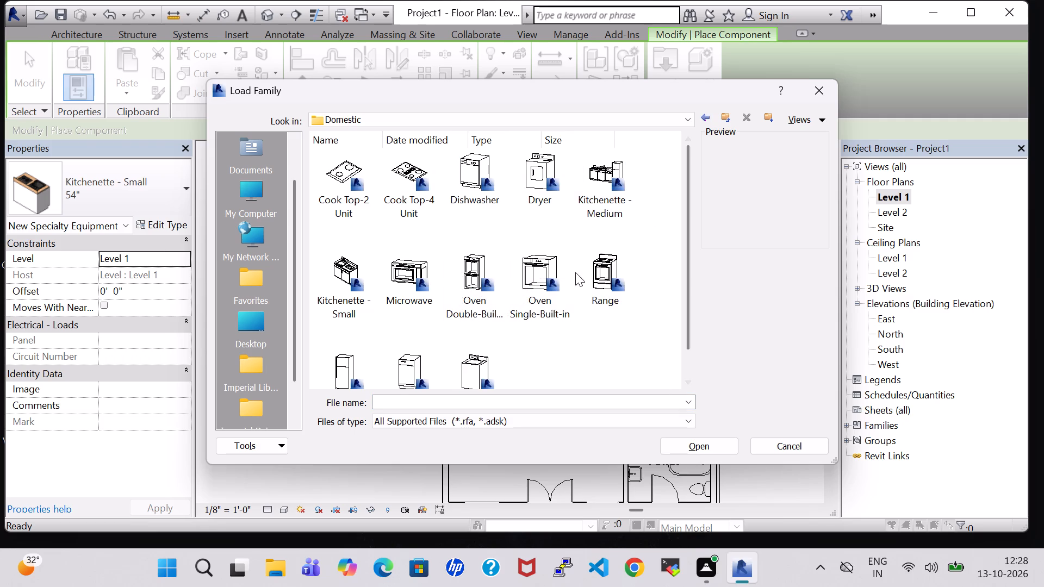
click(360, 364)
click(698, 444)
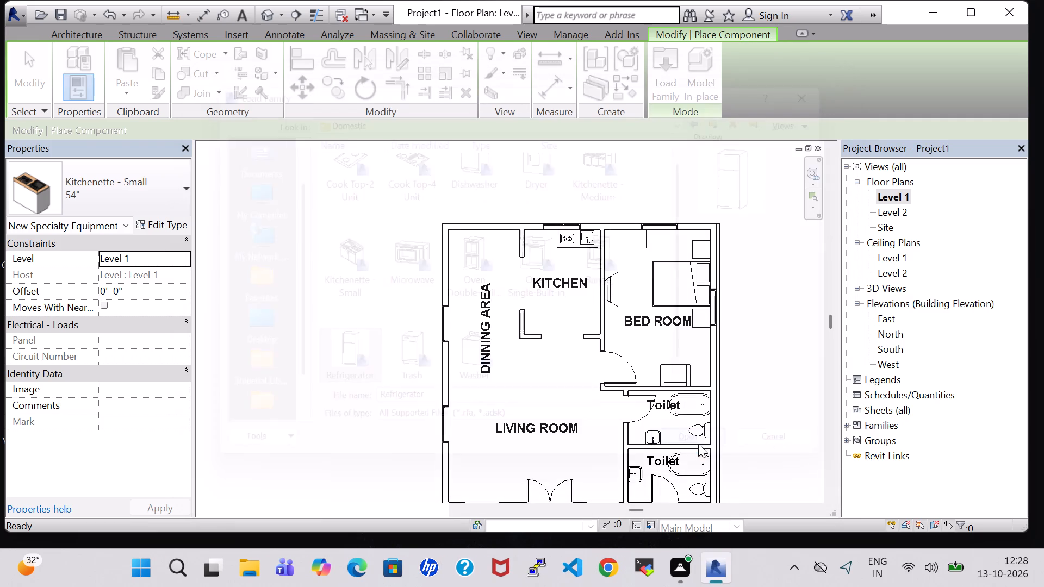
Place the 30" x 32" RH Refrigerator in KITCHEN against the wall shared with BED ROOM, beside the room tag.
scroll(574, 288, up, 7)
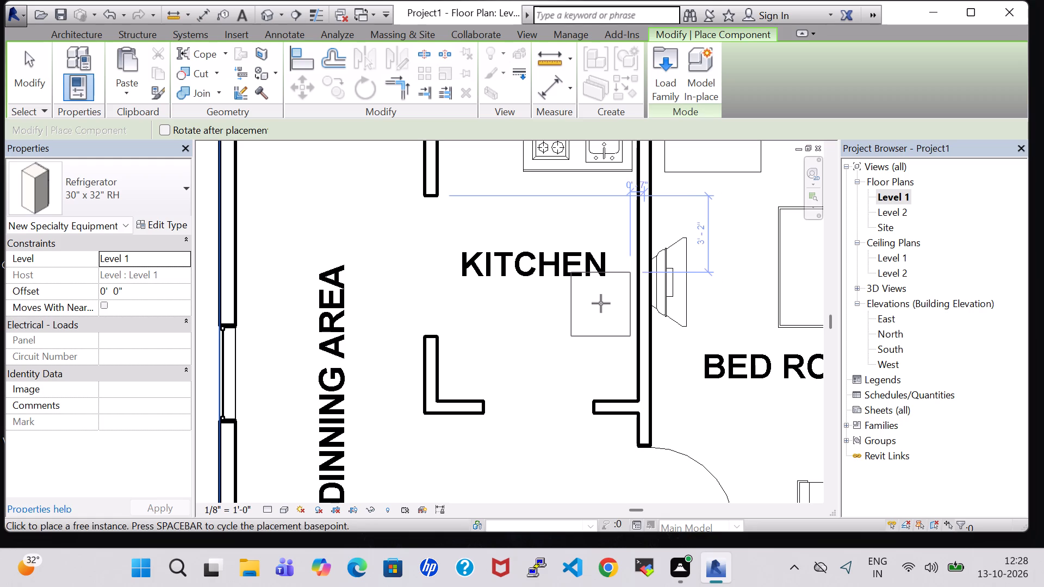
click(607, 304)
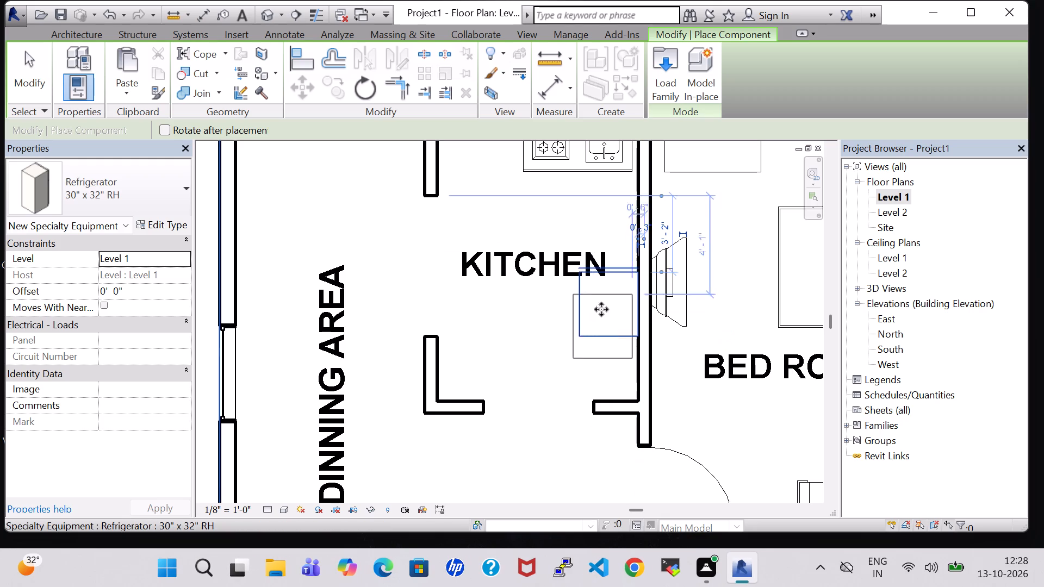
key(Escape)
key(Escape)
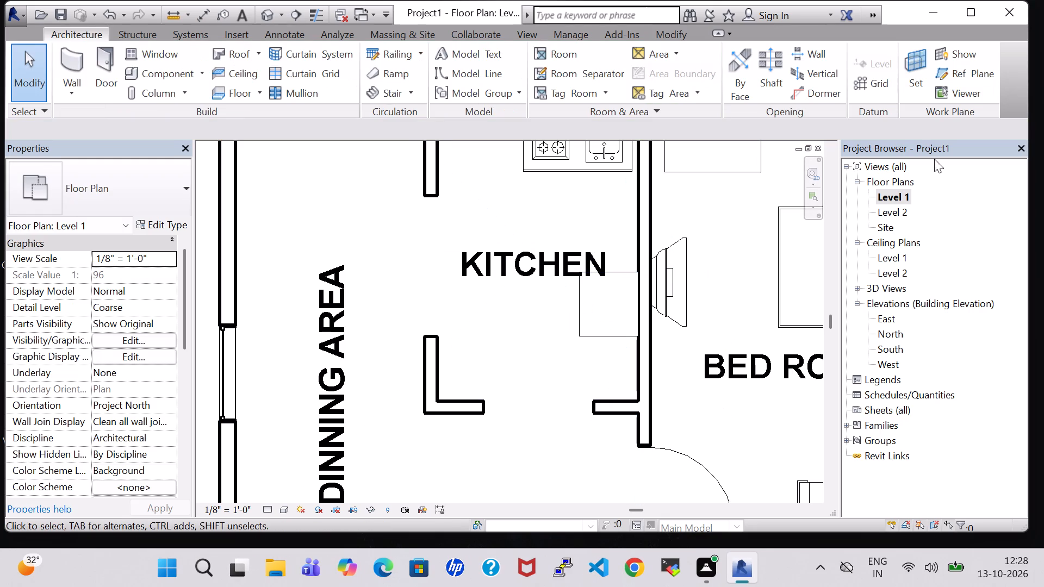
In the 3D view, rotate the refrigerator in quarter turns until its door faces into KITCHEN, away from the BED ROOM wall.
scroll(419, 84, down, 3)
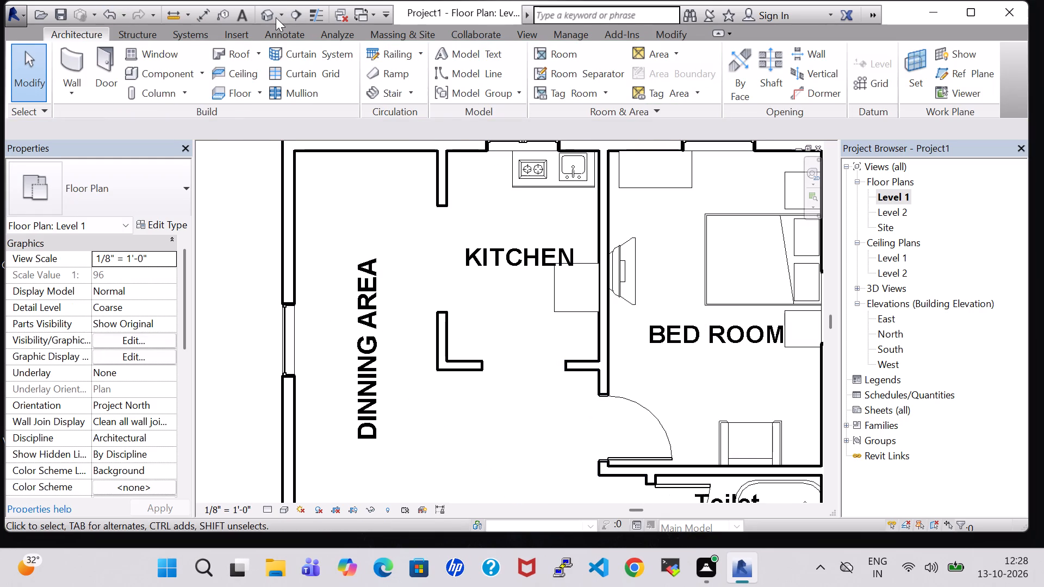
click(276, 17)
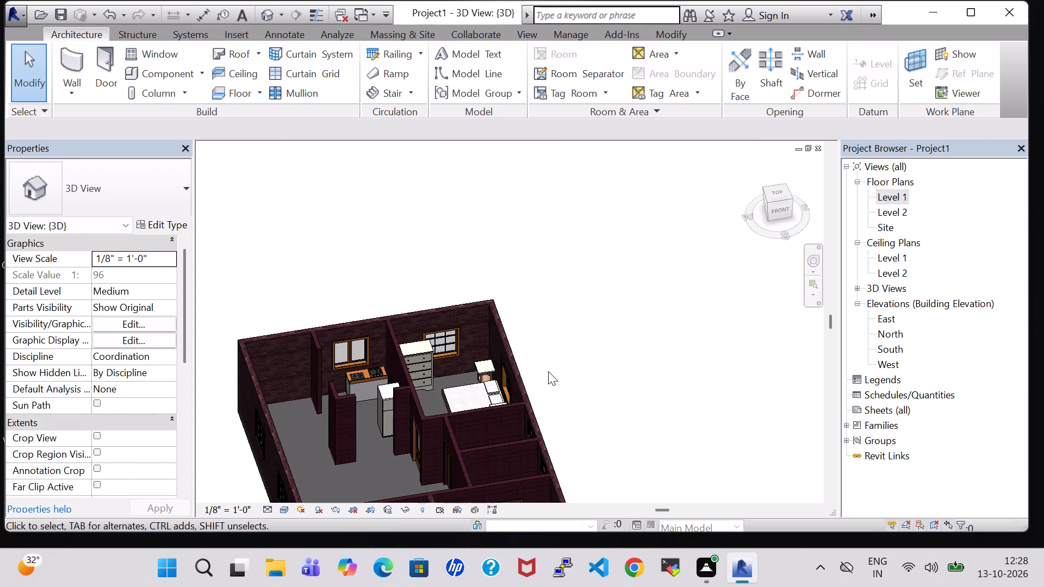
shift+middle_drag(548, 371, 595, 357)
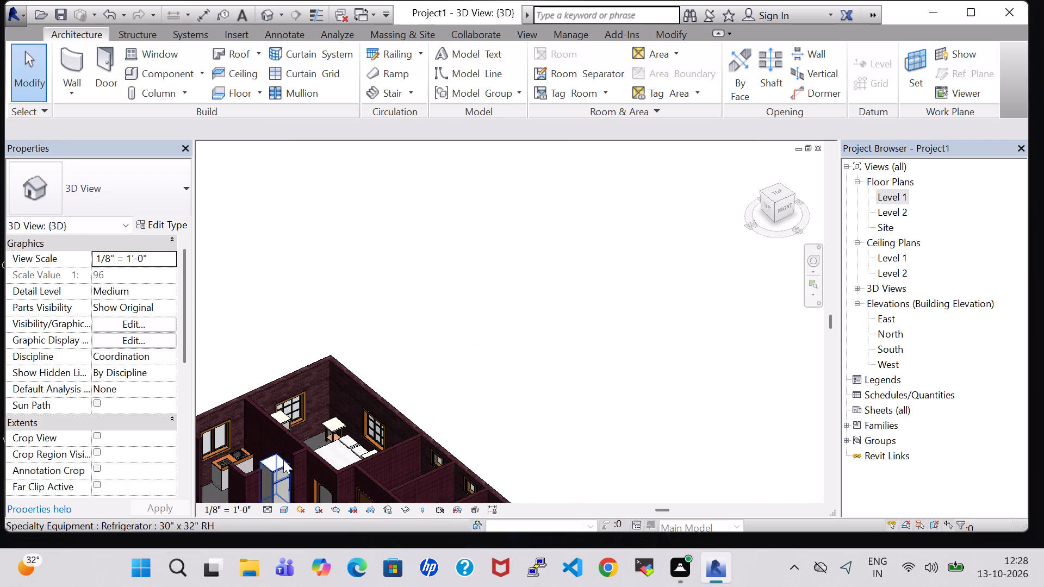
click(278, 464)
key(space)
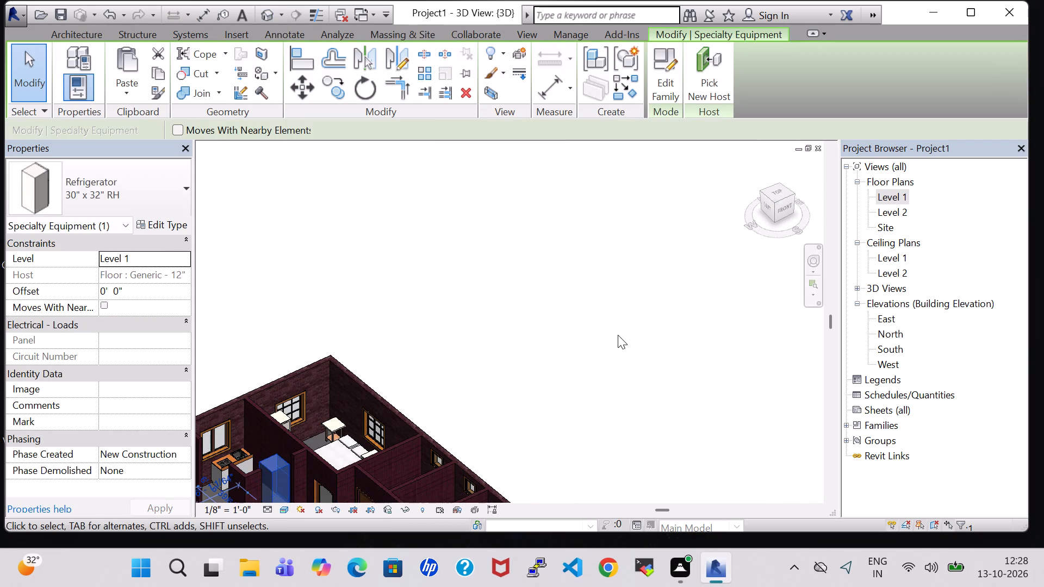
key(space)
click(605, 335)
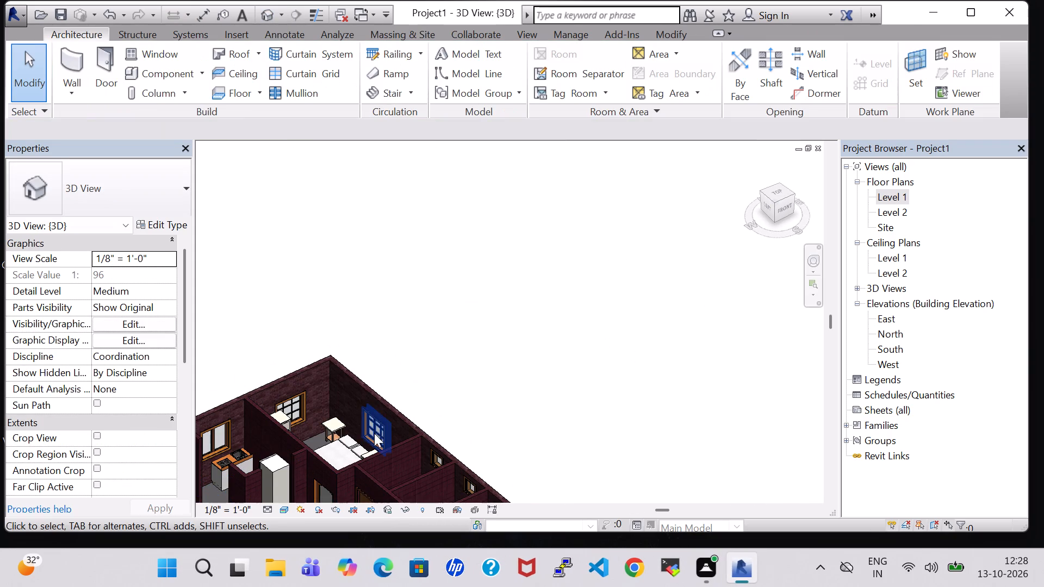
click(282, 466)
key(space)
click(502, 339)
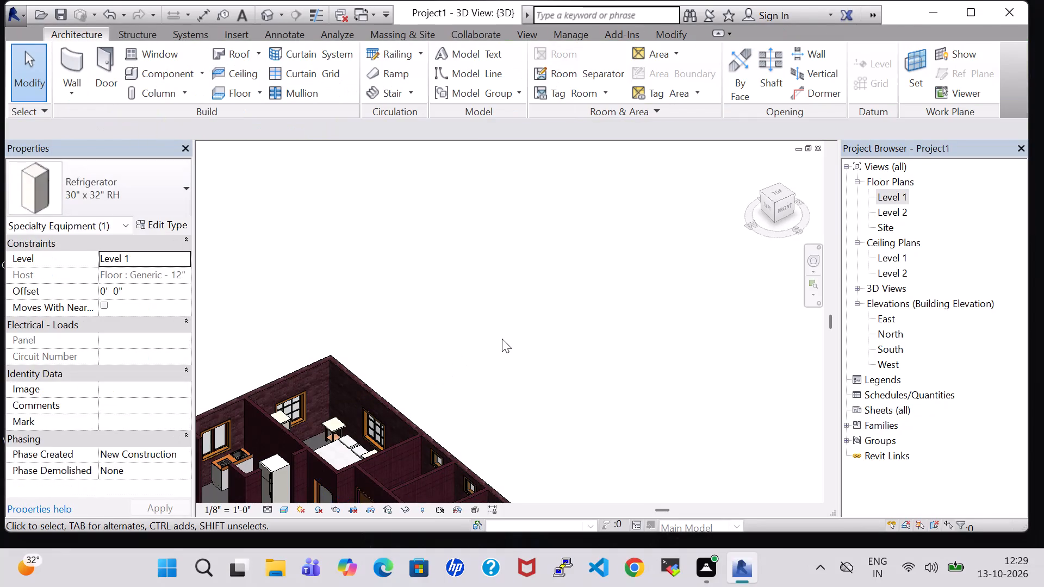
Examine the refrigerator and the whole furnished house in the 3D view, and return to the Level 1 plan.
shift+middle_drag(465, 320, 500, 361)
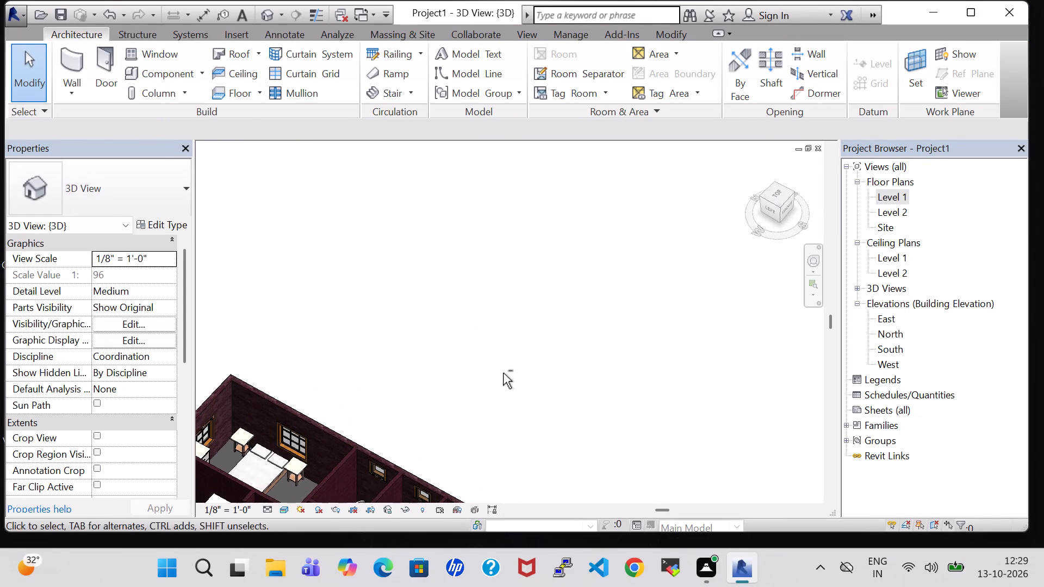
middle_drag(504, 377, 548, 225)
shift+middle_drag(525, 241, 563, 286)
shift+scroll(563, 286, down, 1)
middle_drag(563, 286, 576, 284)
middle_drag(547, 291, 622, 259)
middle_click(622, 259)
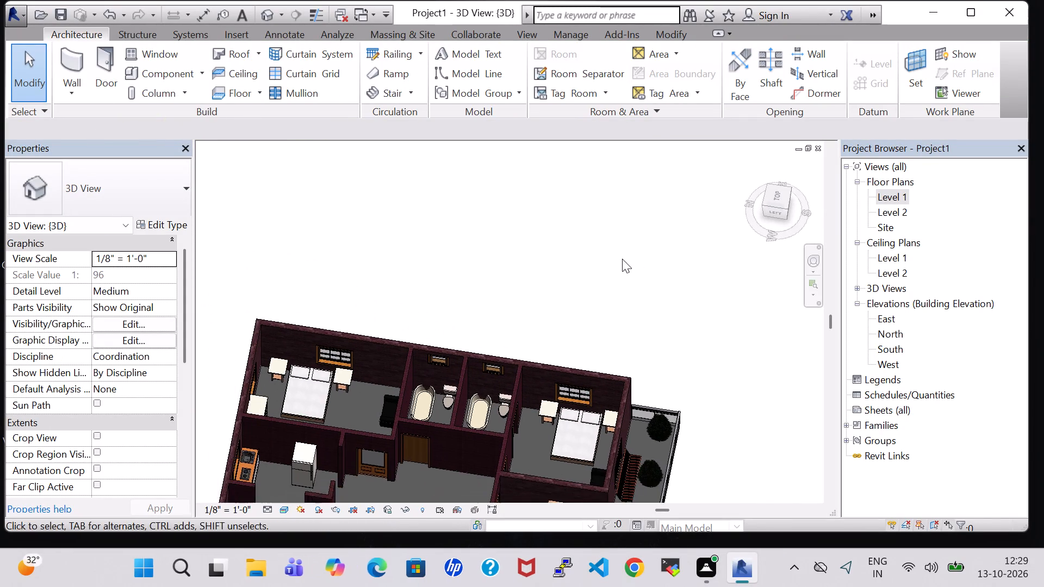
middle_click(622, 259)
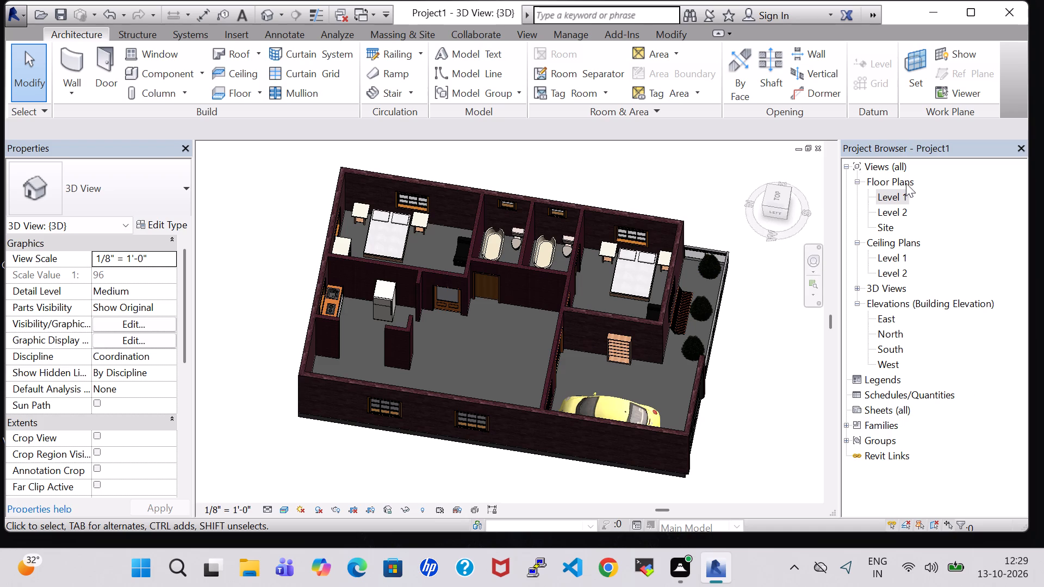
double_click(893, 193)
Load the Oven Double-Built-in family from the Domestic folder of the Specialty Equipment library.
scroll(750, 247, down, 1)
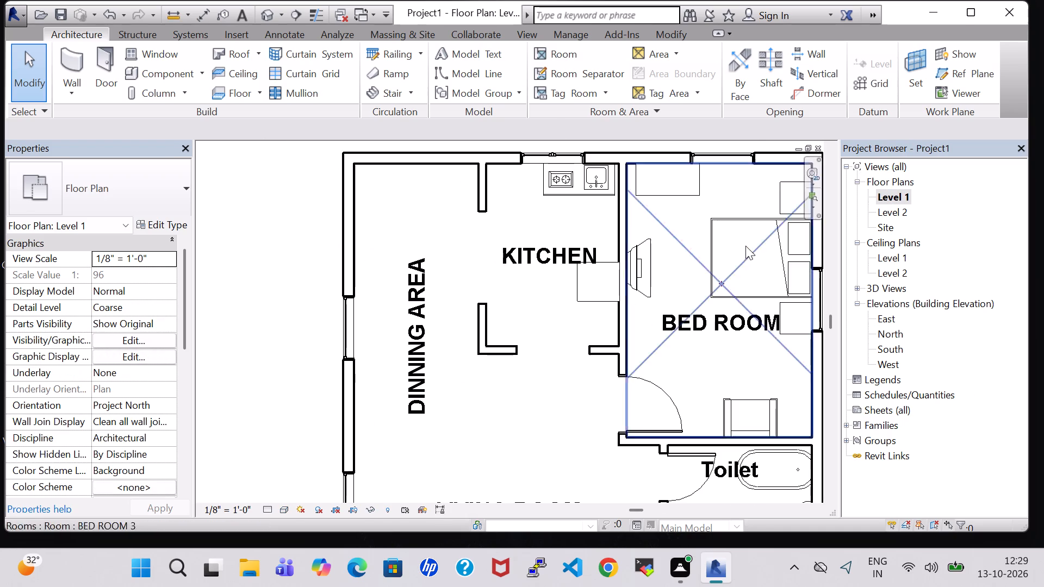
middle_drag(595, 305, 496, 327)
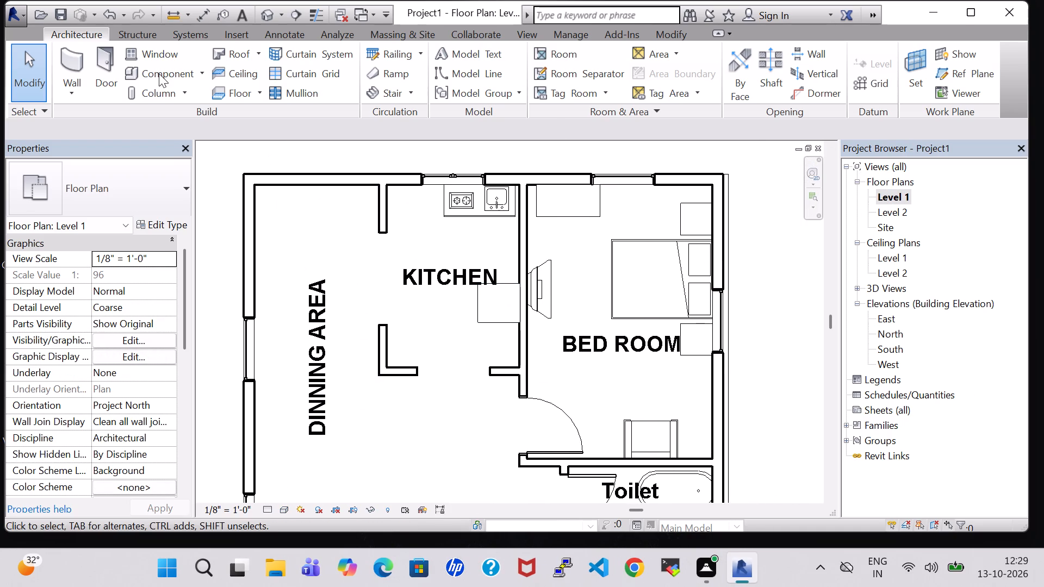
click(161, 76)
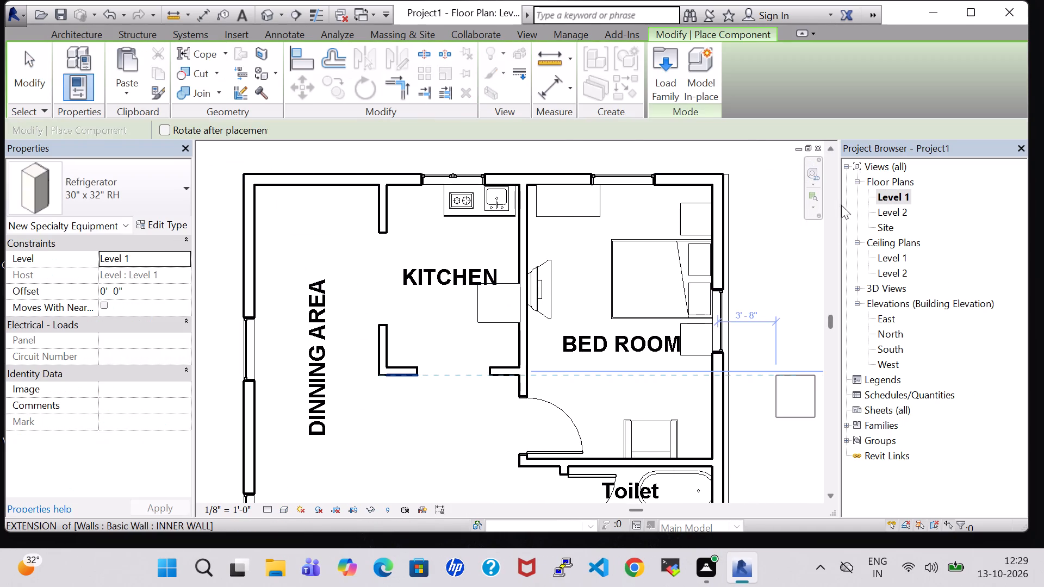
click(668, 92)
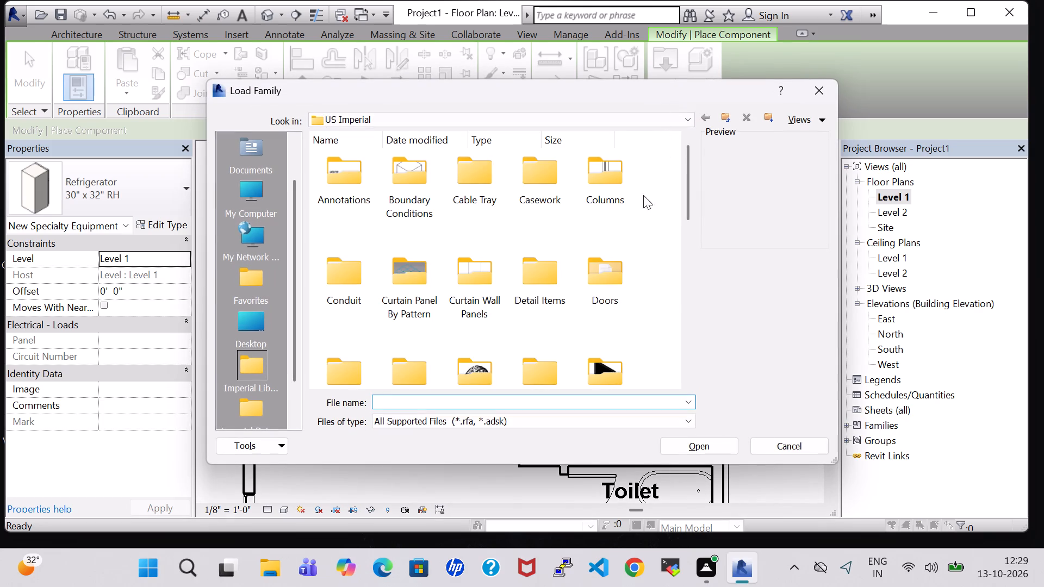
scroll(606, 280, down, 2)
scroll(412, 245, down, 2)
double_click(421, 159)
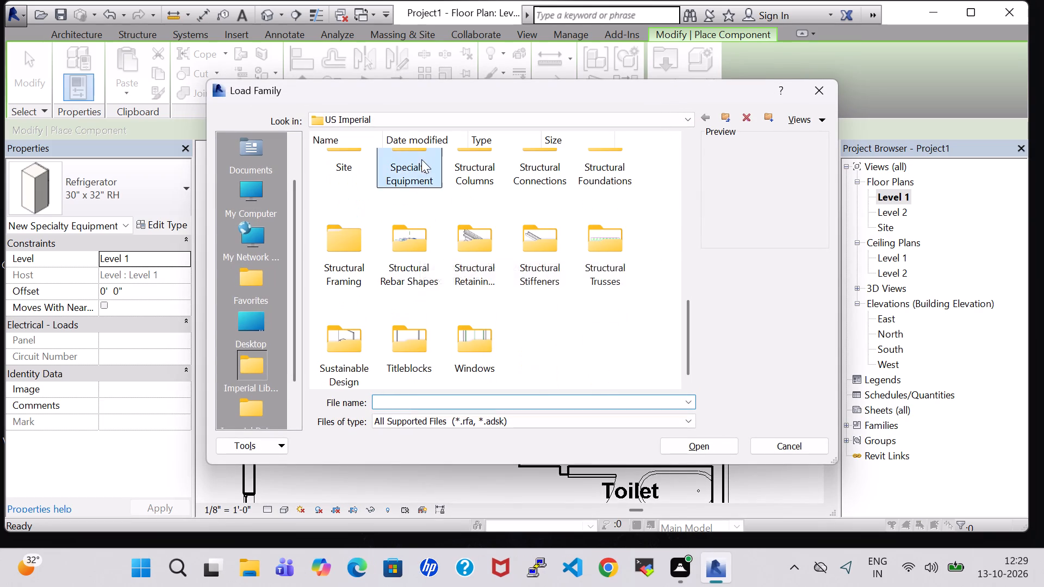
double_click(408, 178)
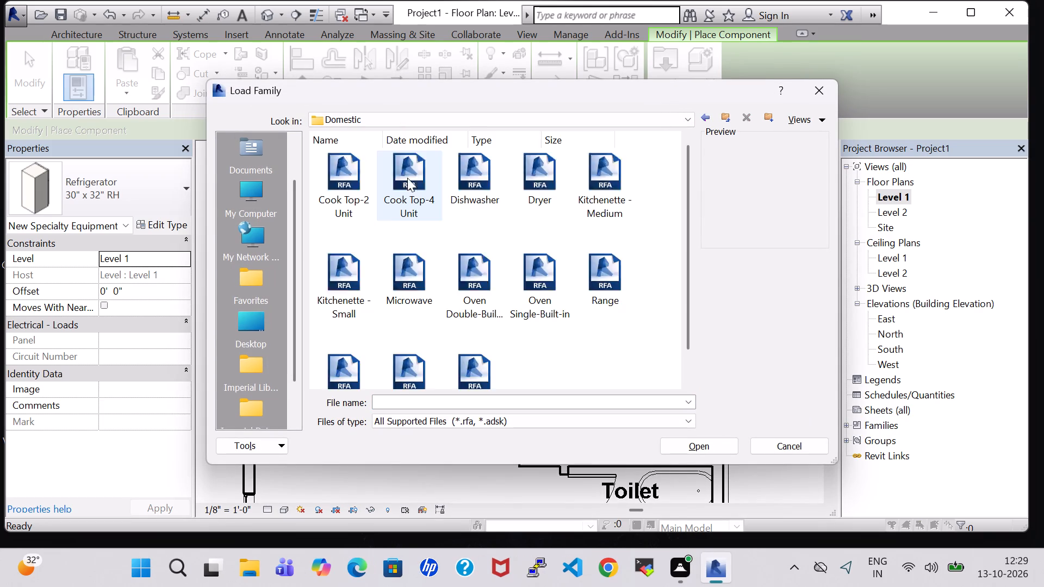
click(477, 298)
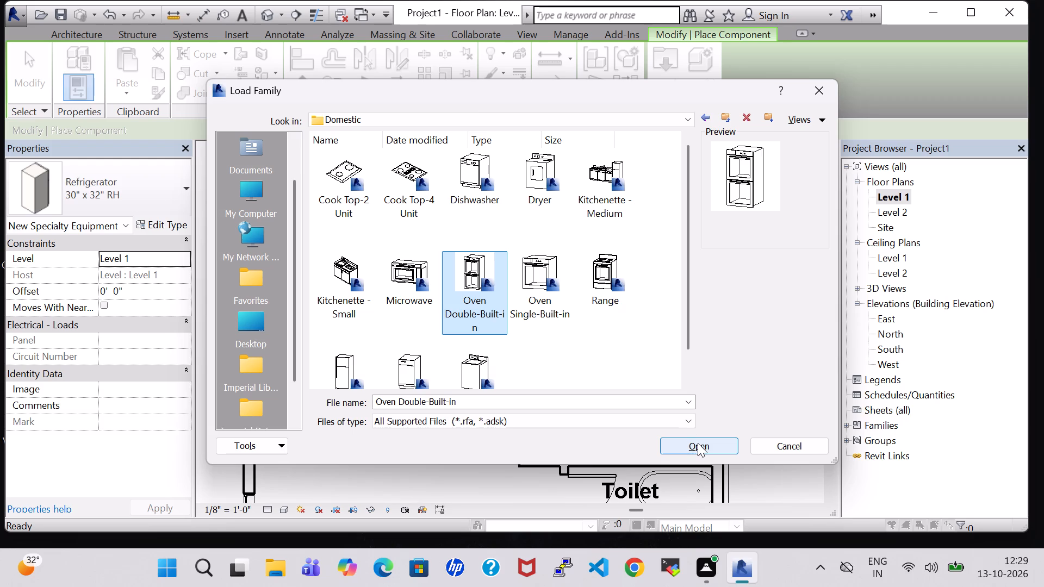
click(698, 443)
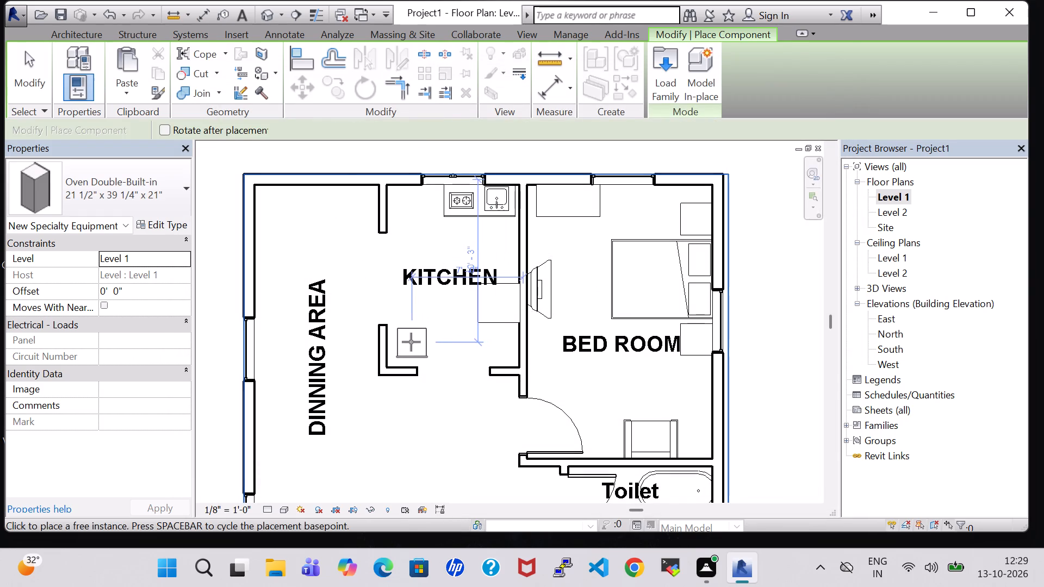
Rotate the 21 1/2" x 39 1/4" x 21" Oven Double-Built-in and place it inside KITCHEN's L-shaped wall corner beside DINNING AREA.
key(space)
key(space)
key(space)
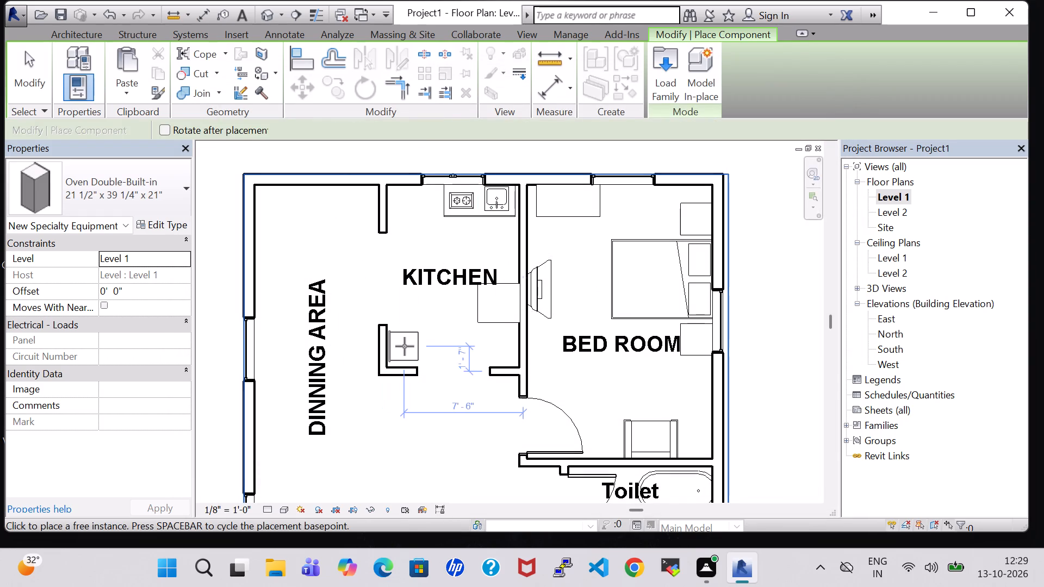
key(space)
key(space)
click(401, 348)
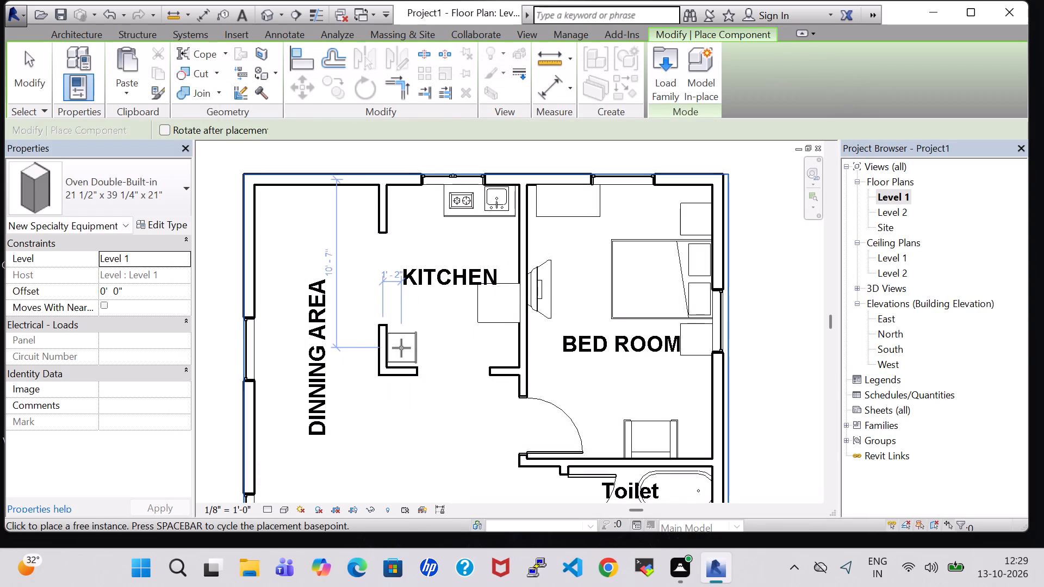
Examine the oven's placement in KITCHEN from above in the 3D view, and return to the Level 1 plan.
click(270, 17)
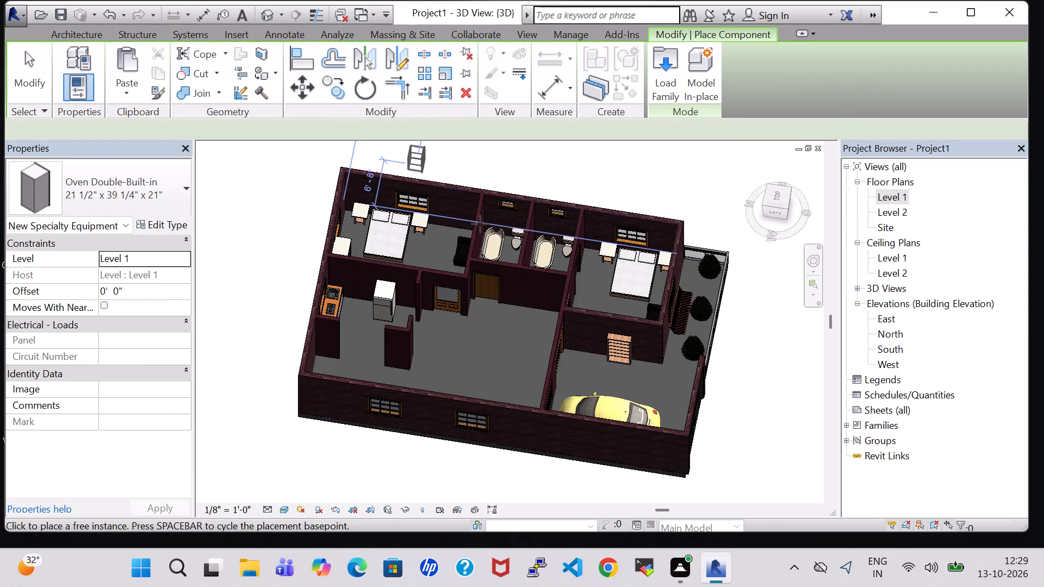
key(Escape)
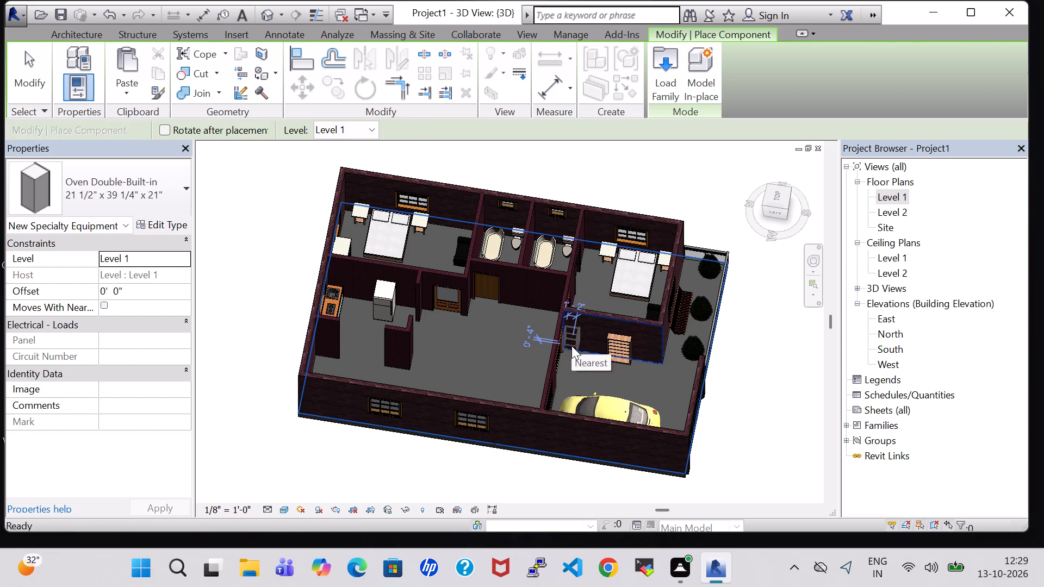
shift+middle_drag(466, 344, 476, 432)
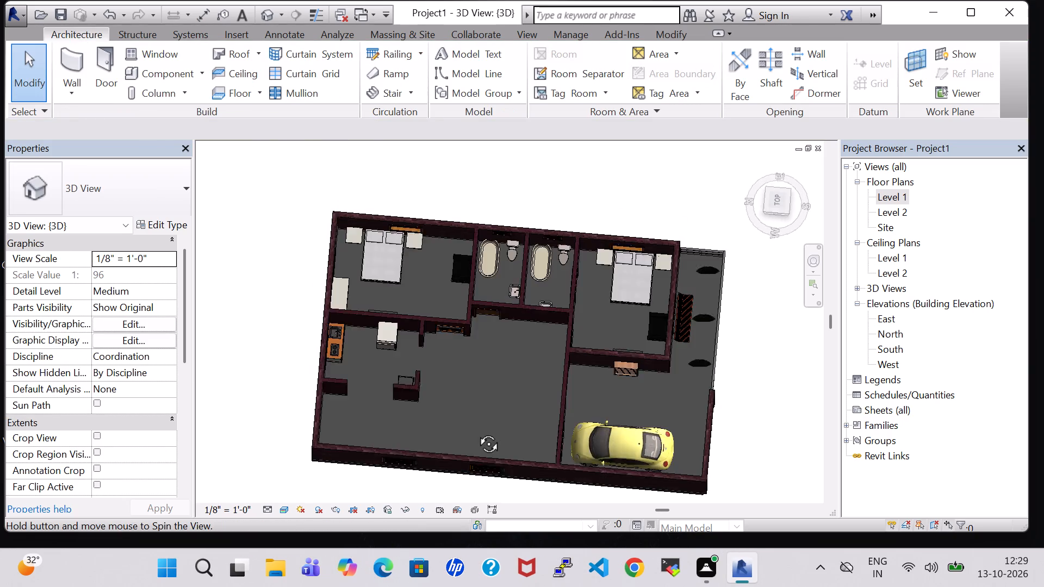
shift+middle_drag(476, 432, 476, 438)
shift+middle_click(465, 396)
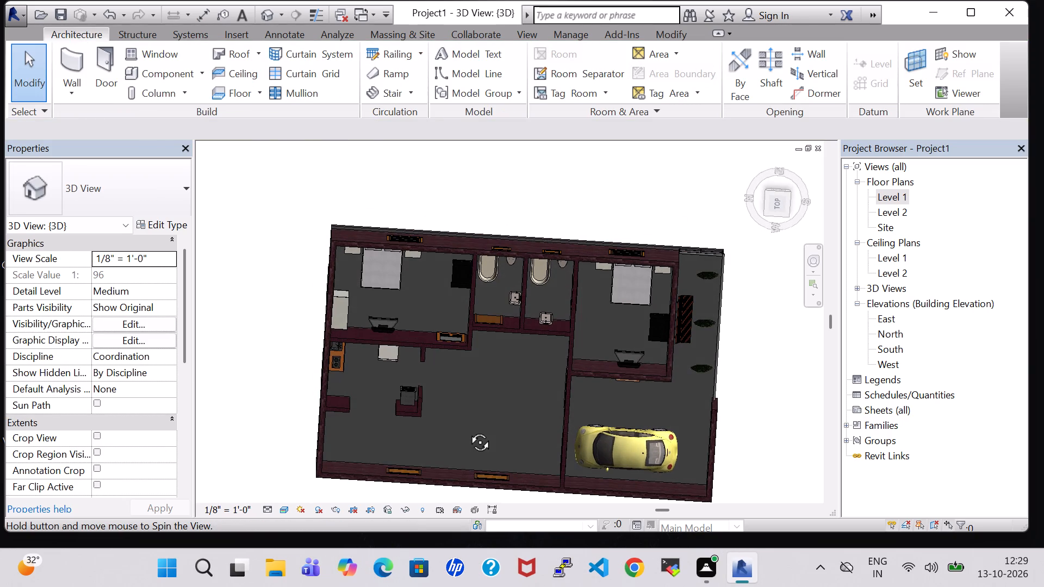
shift+middle_click(466, 384)
double_click(892, 195)
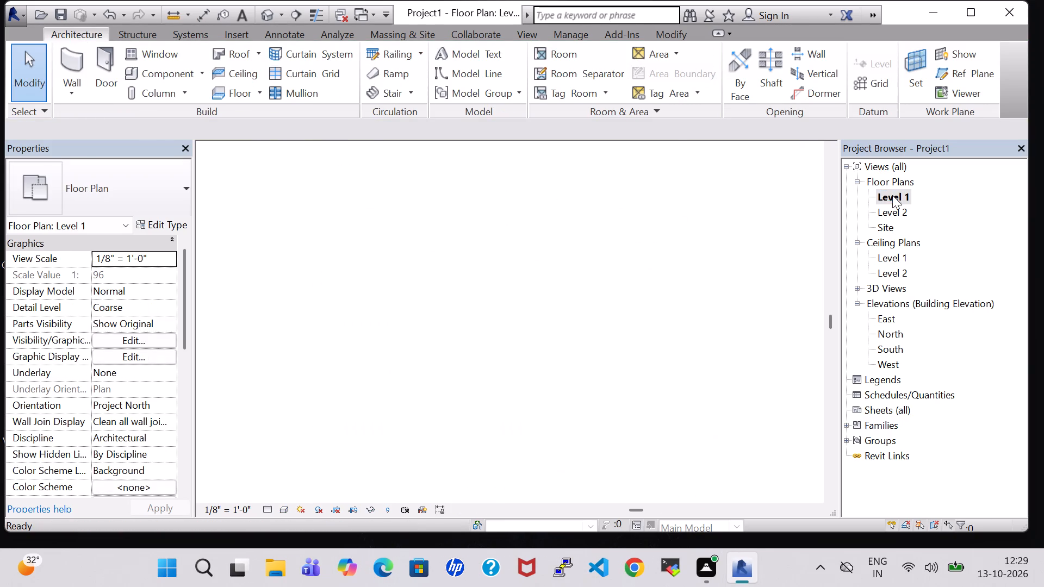
Load the Trash Compactor family from the Domestic folder of the Specialty Equipment library.
scroll(472, 278, down, 2)
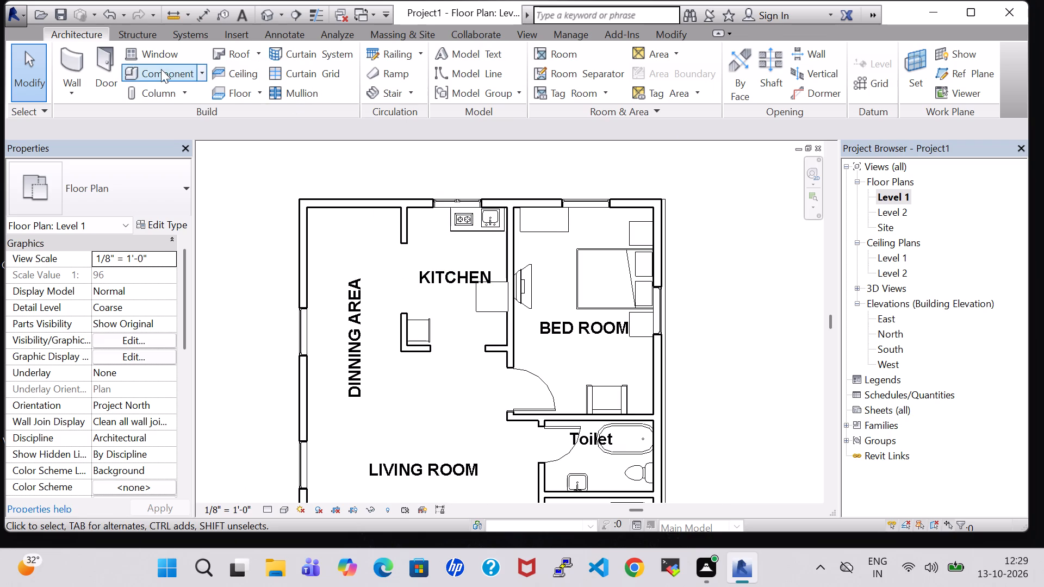
click(161, 69)
click(666, 82)
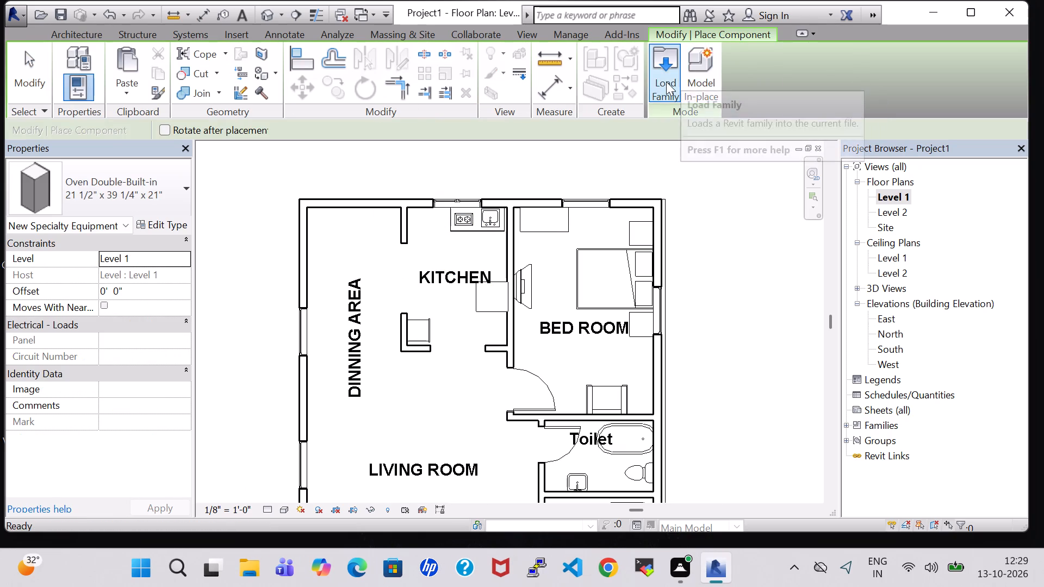
scroll(571, 278, down, 2)
scroll(428, 274, down, 2)
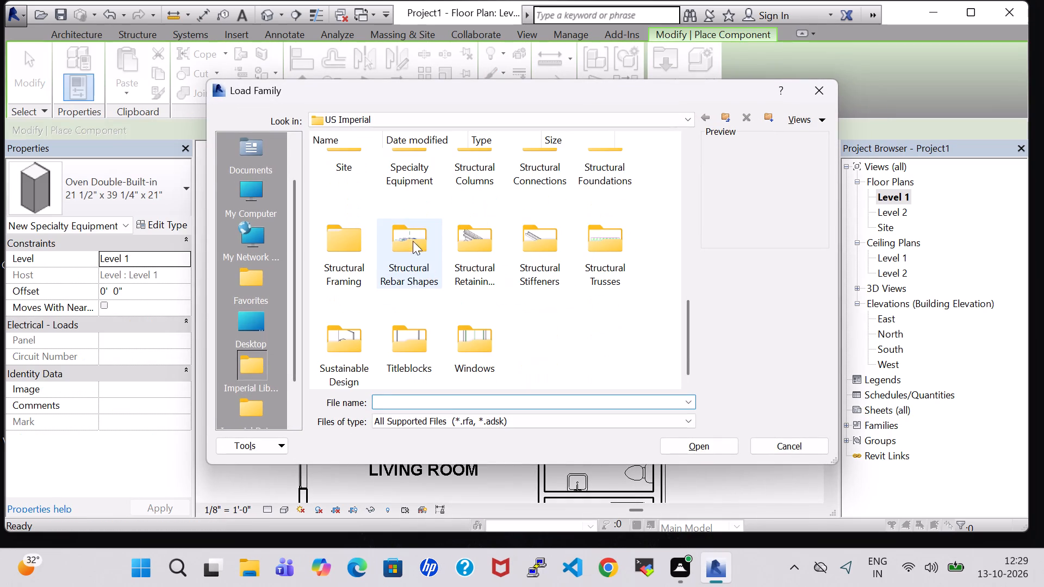
double_click(409, 167)
double_click(396, 184)
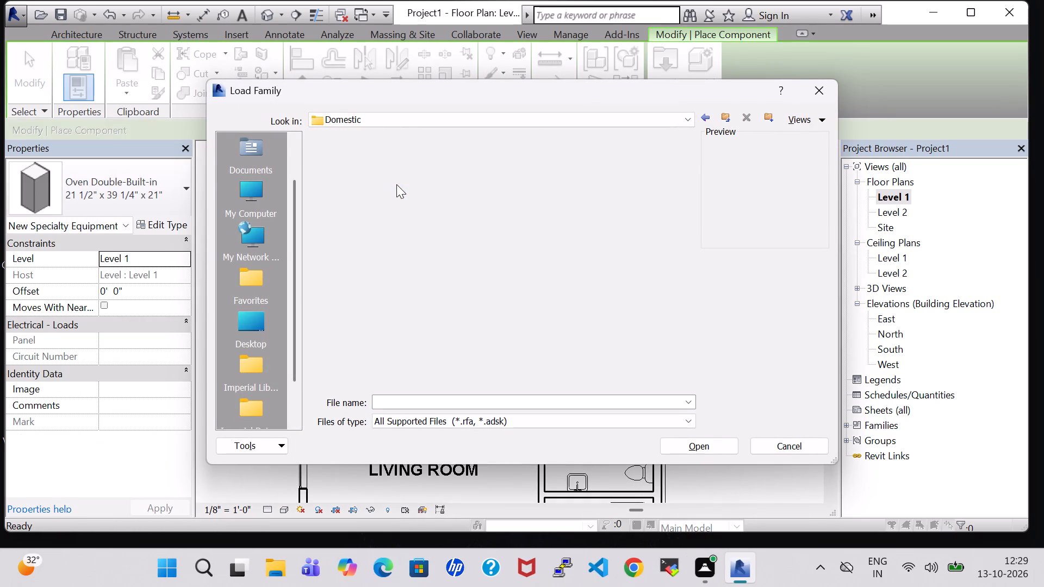
scroll(472, 371, down, 1)
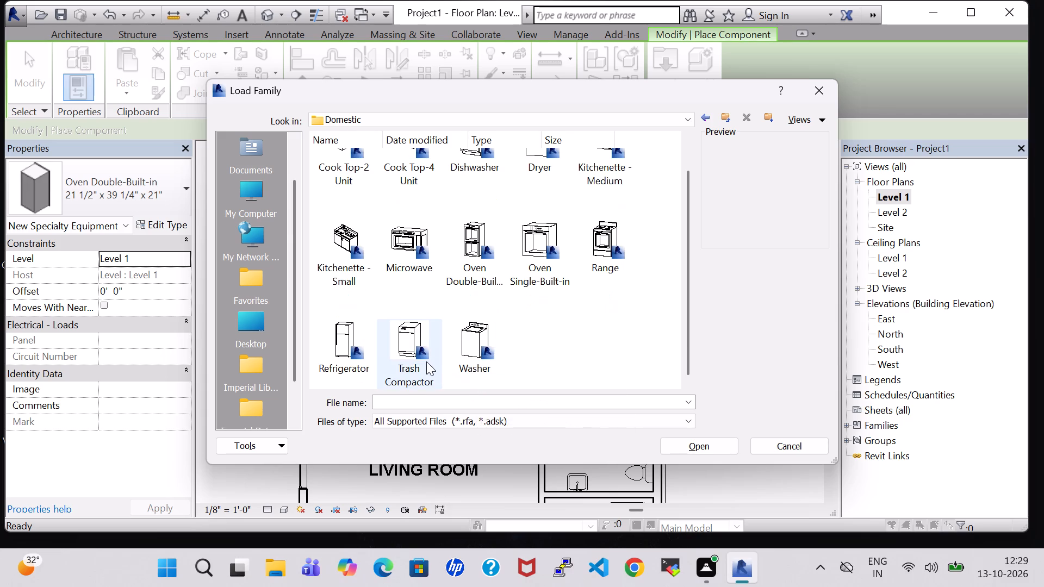
click(399, 355)
click(710, 442)
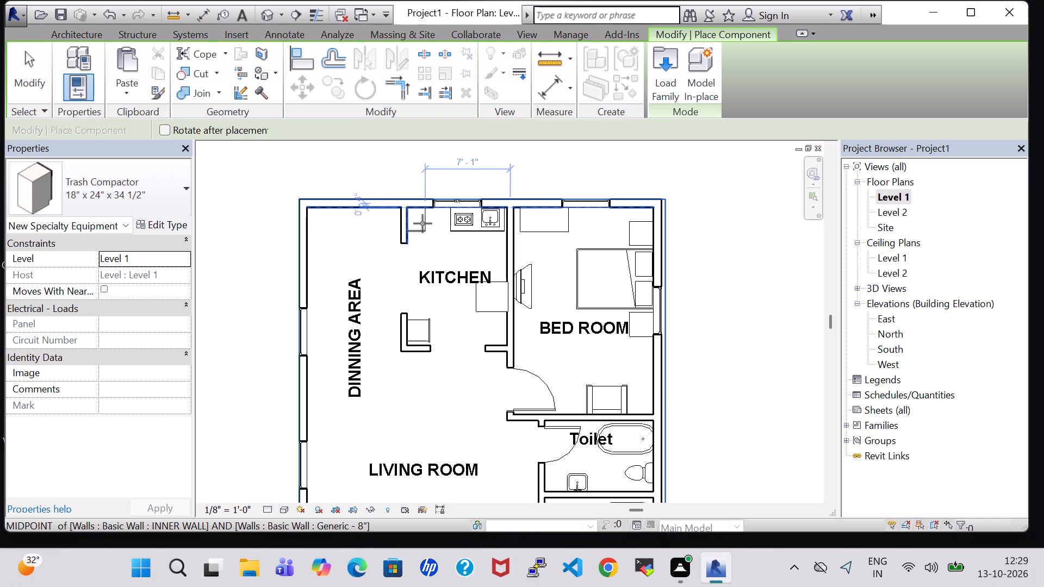
Place the 18" x 24" x 34 1/2" Trash Compactor in KITCHEN's corner beside the cooktop counter and nudge it slightly toward the cooktop.
click(422, 223)
key(Escape)
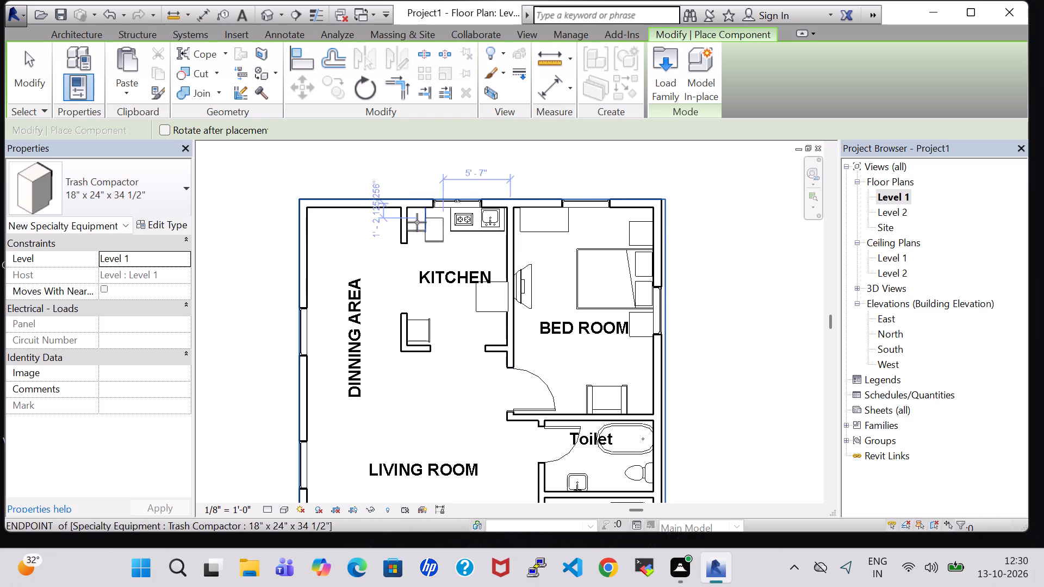
key(Escape)
click(416, 222)
key(Right)
key(Right)
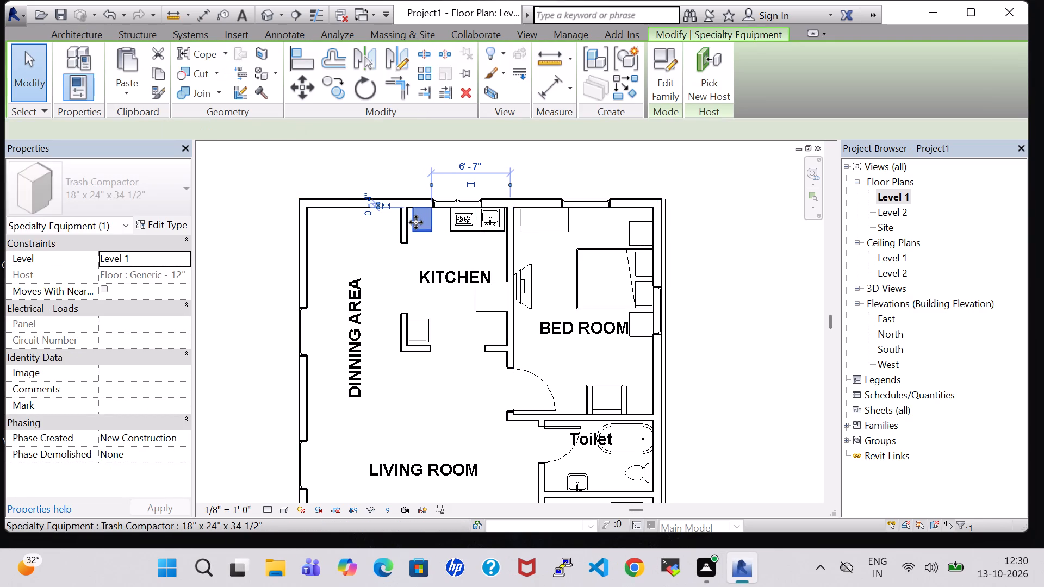
click(755, 288)
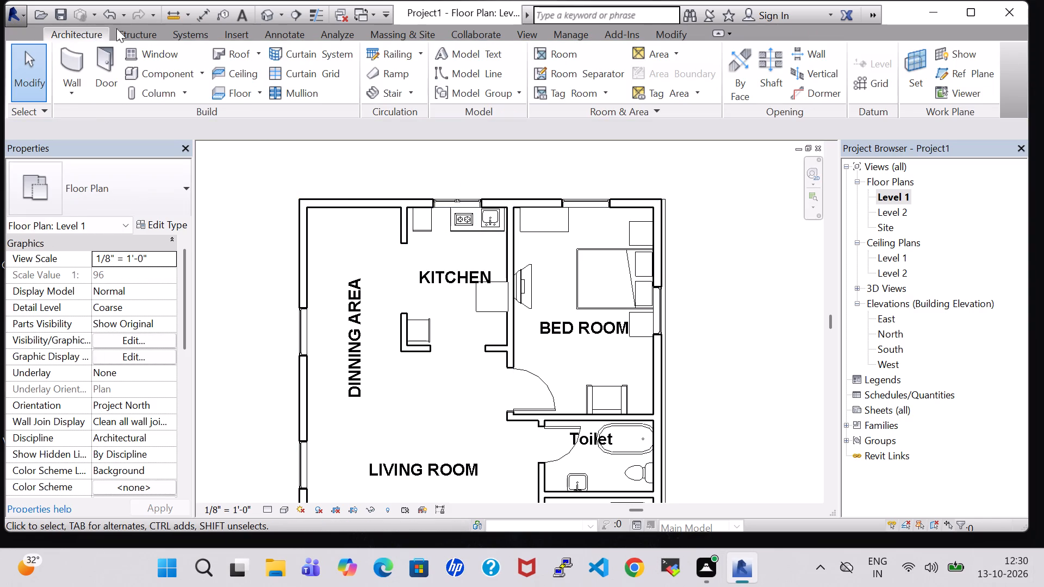
Examine the trash compactor and the kitchen layout from several angles in the 3D view, and return to the Level 1 plan.
click(259, 13)
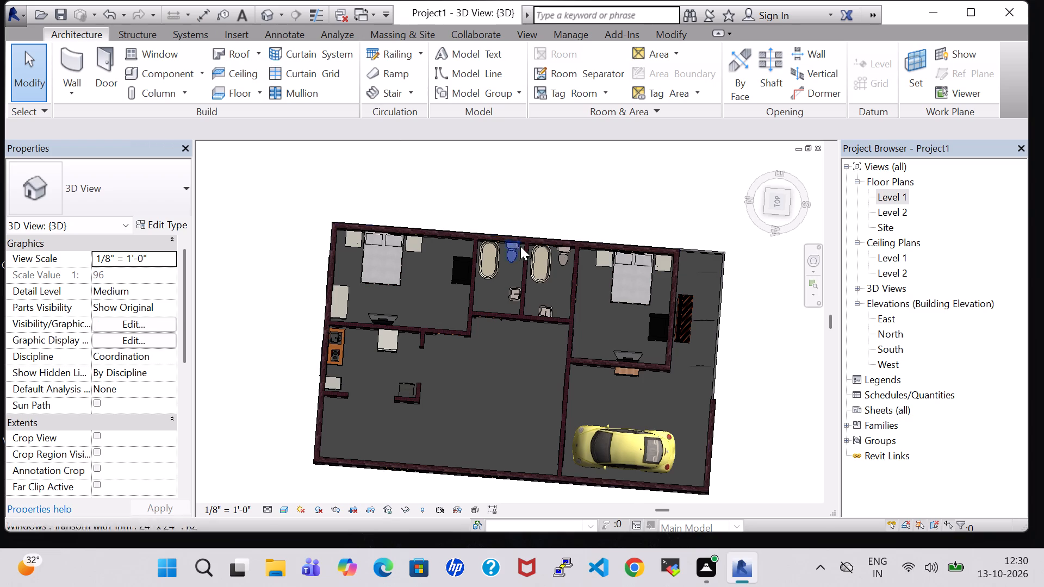
shift+middle_drag(504, 186, 382, 168)
shift+middle_drag(598, 403, 518, 264)
middle_drag(483, 326, 364, 525)
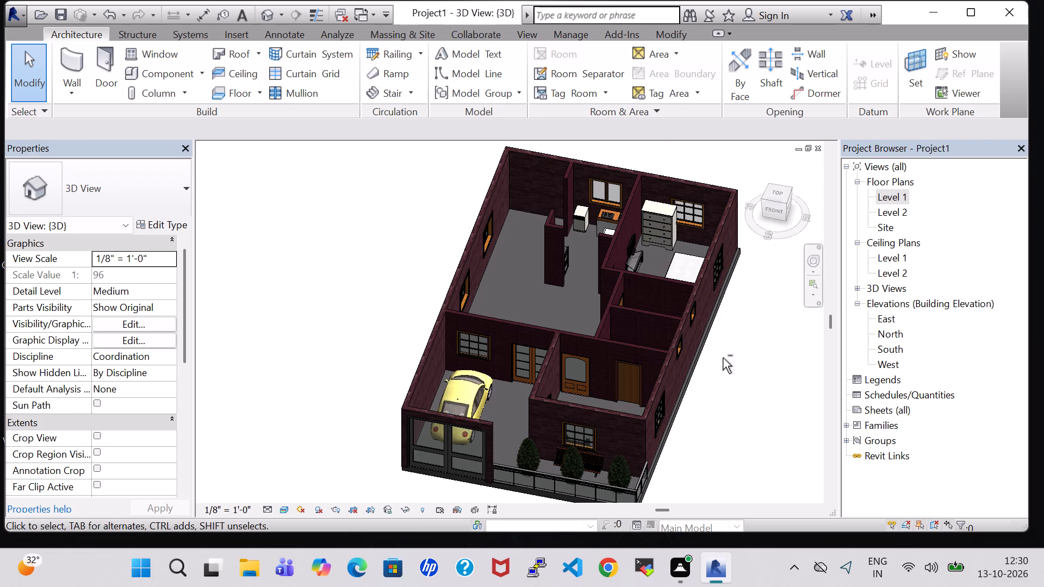
shift+middle_drag(723, 358, 723, 346)
shift+middle_drag(333, 326, 378, 333)
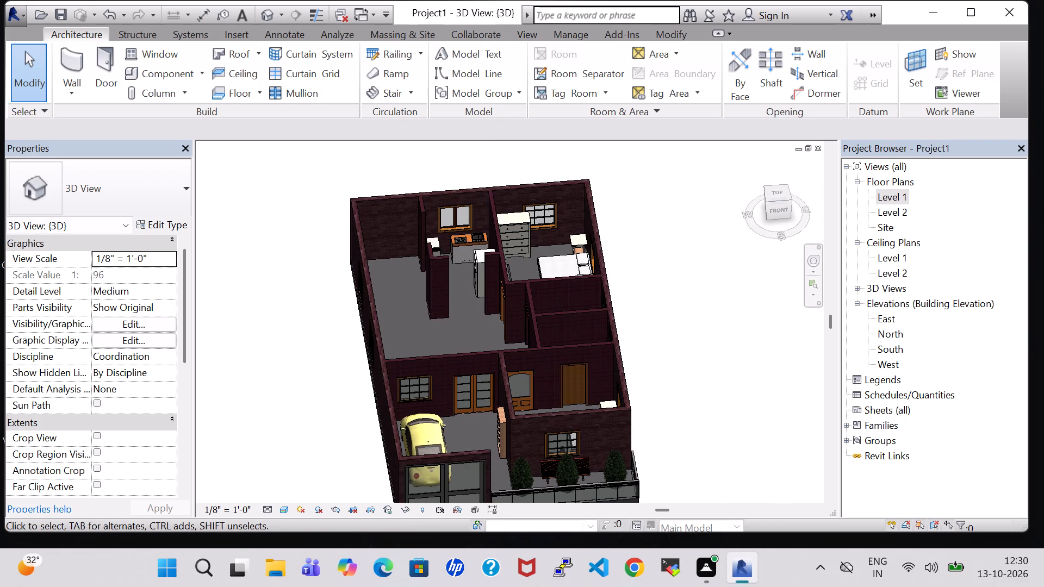
double_click(892, 198)
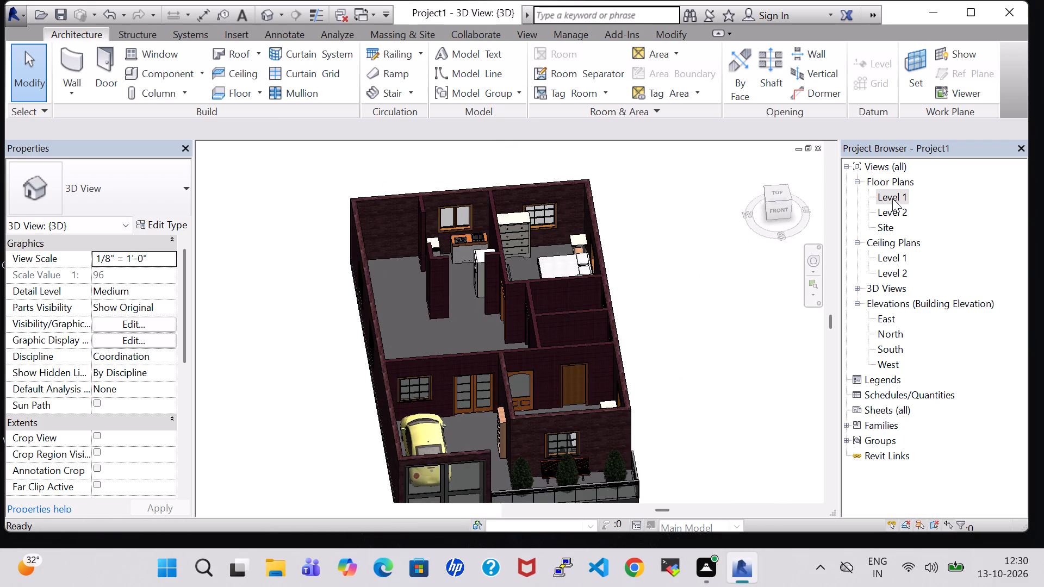
Examine the whole furnished Level 1 plan, from KITCHEN and DINNING AREA down to MAIN GATE.
scroll(612, 272, down, 1)
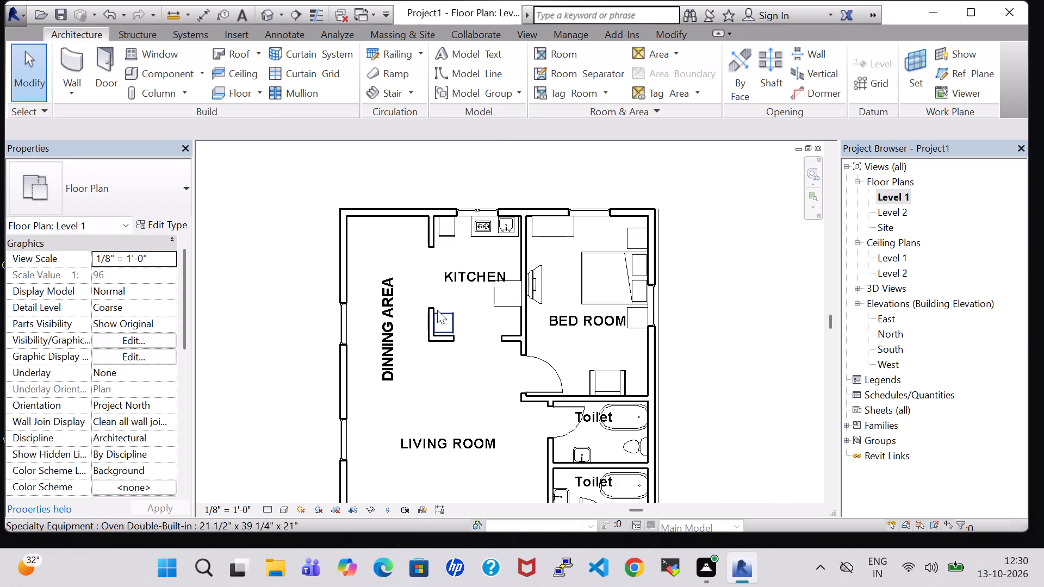
click(731, 326)
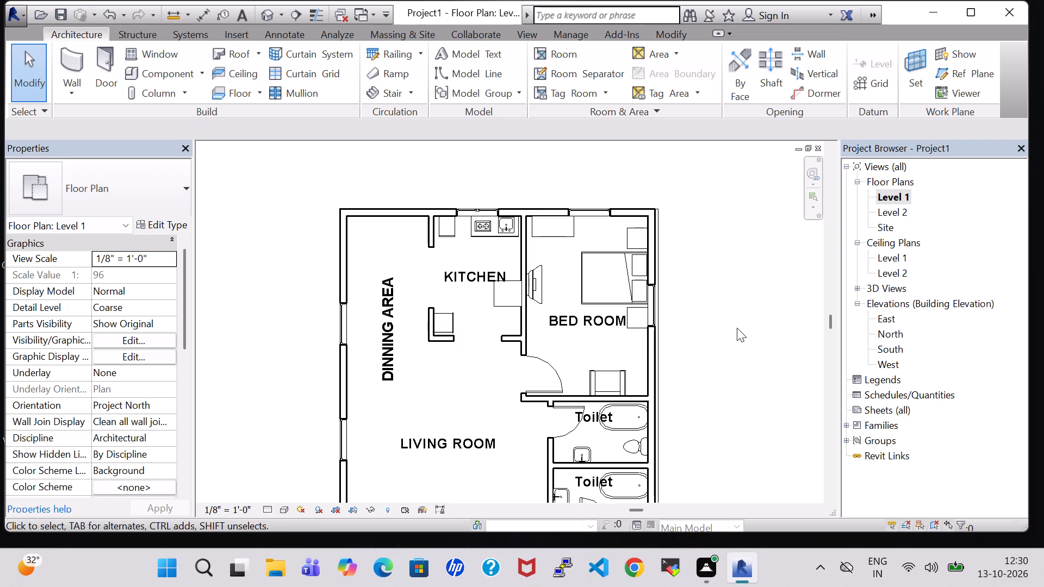
scroll(731, 339, down, 1)
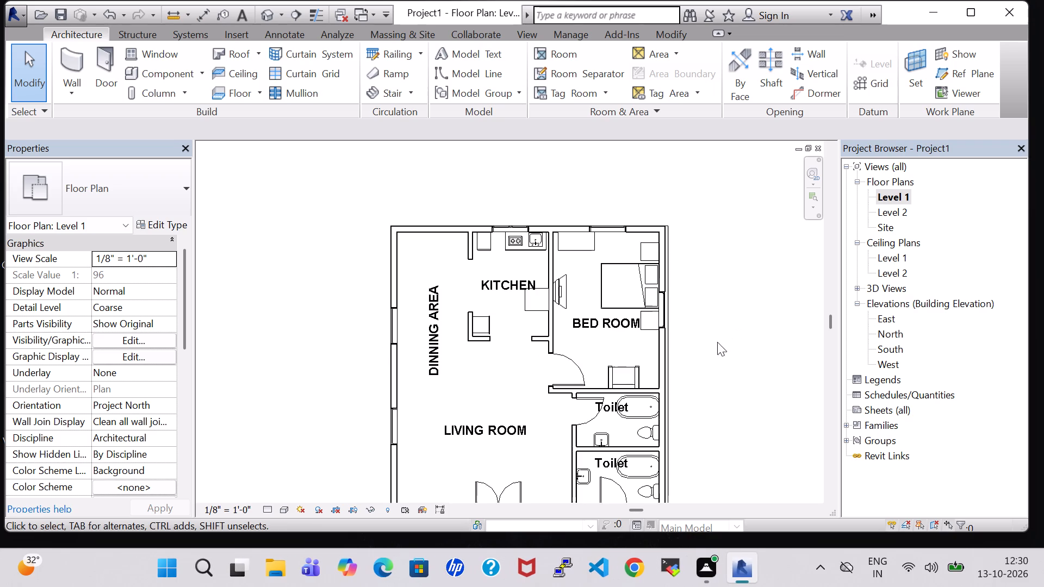
middle_drag(709, 353, 672, 267)
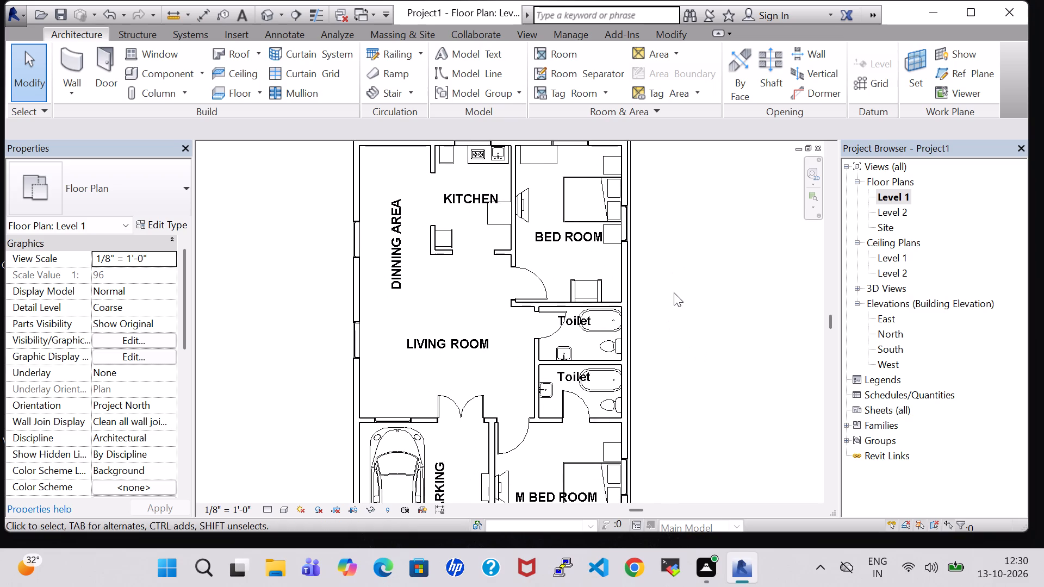
scroll(674, 291, down, 1)
middle_click(674, 291)
middle_drag(674, 291, 662, 289)
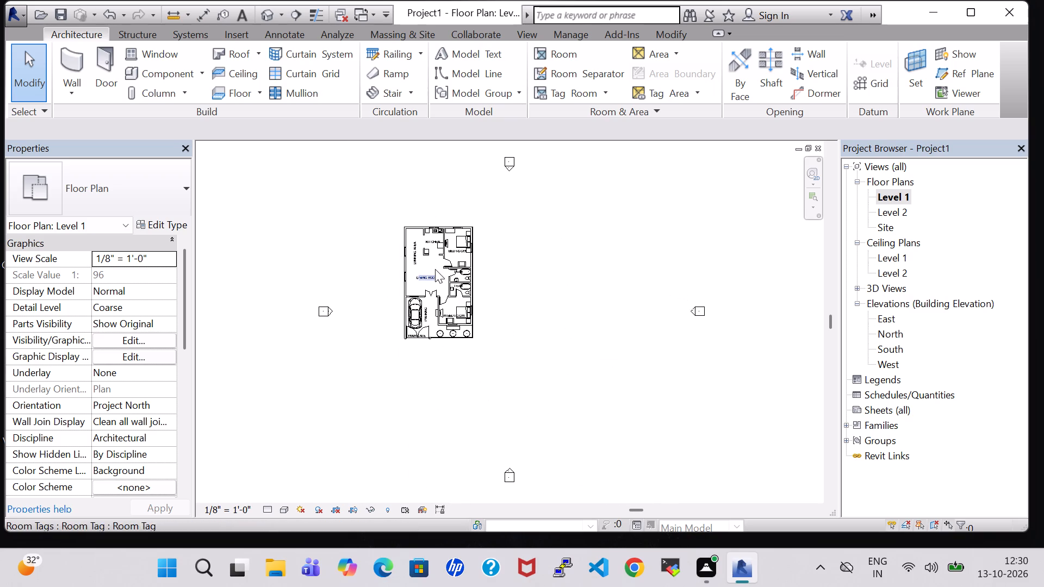
scroll(435, 269, up, 7)
middle_drag(607, 265, 665, 270)
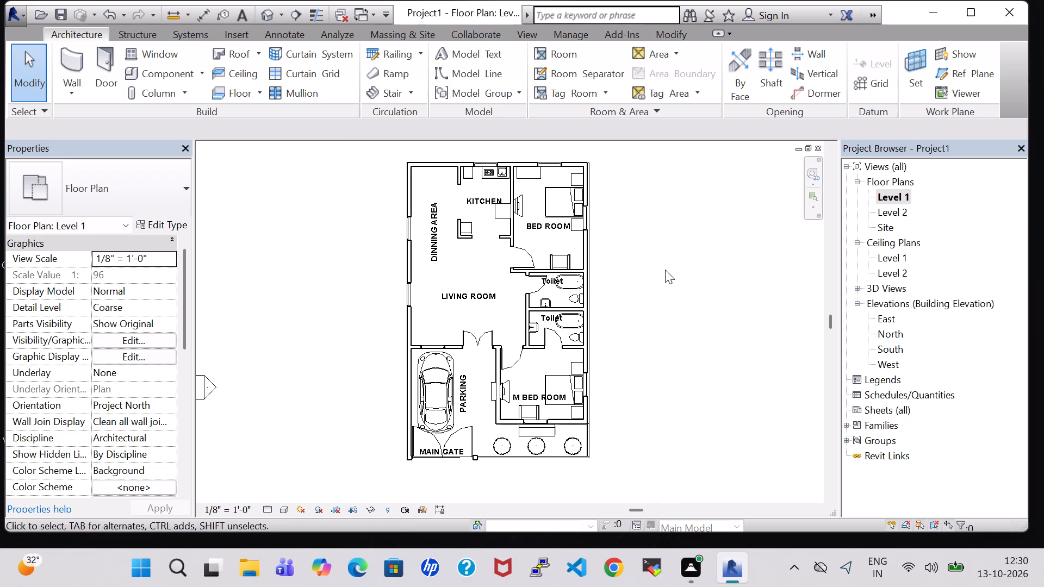
scroll(665, 270, up, 1)
middle_drag(665, 270, 678, 270)
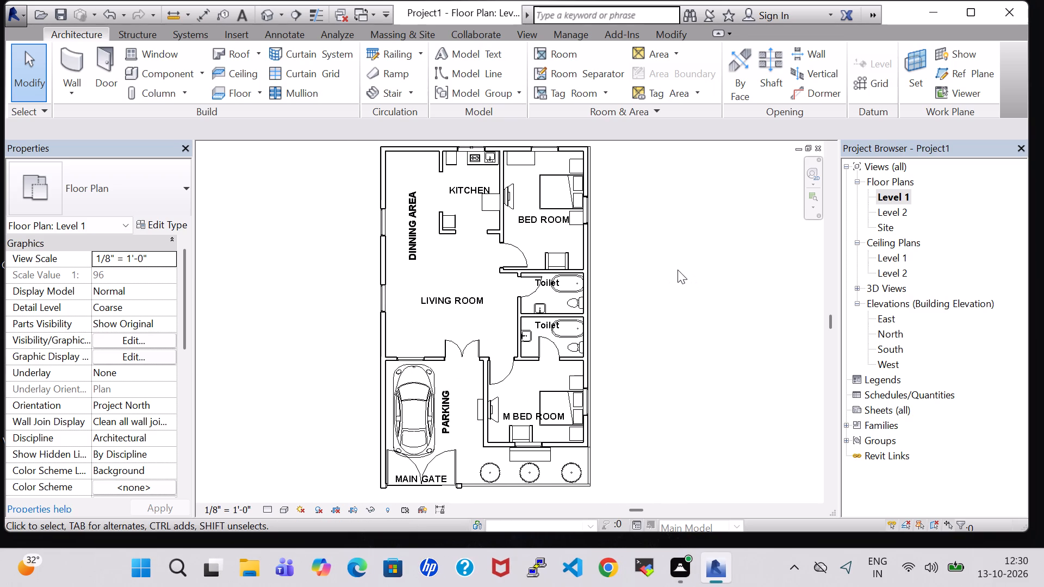
scroll(678, 270, down, 1)
middle_click(678, 270)
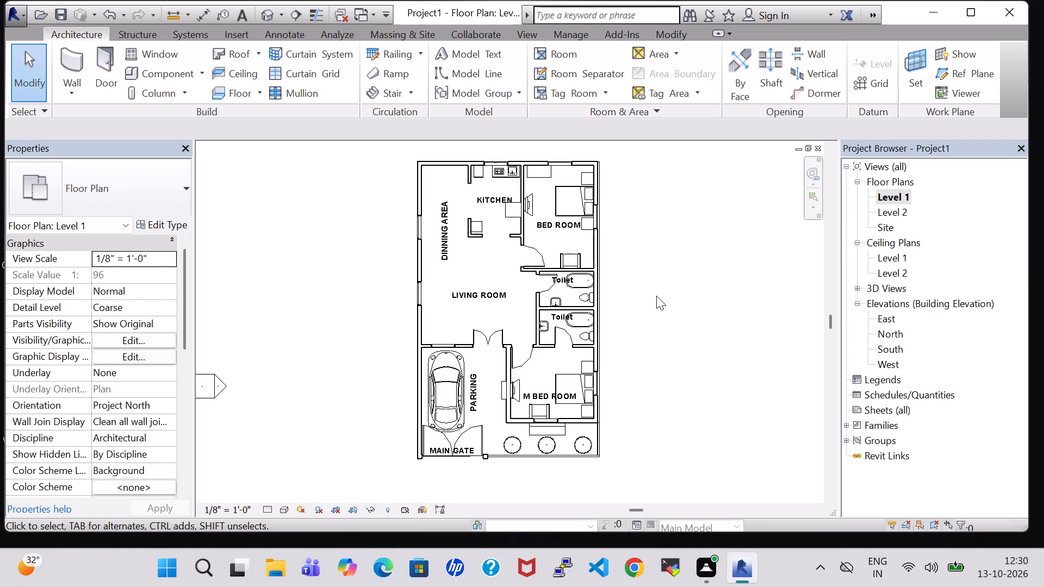
scroll(684, 235, down, 1)
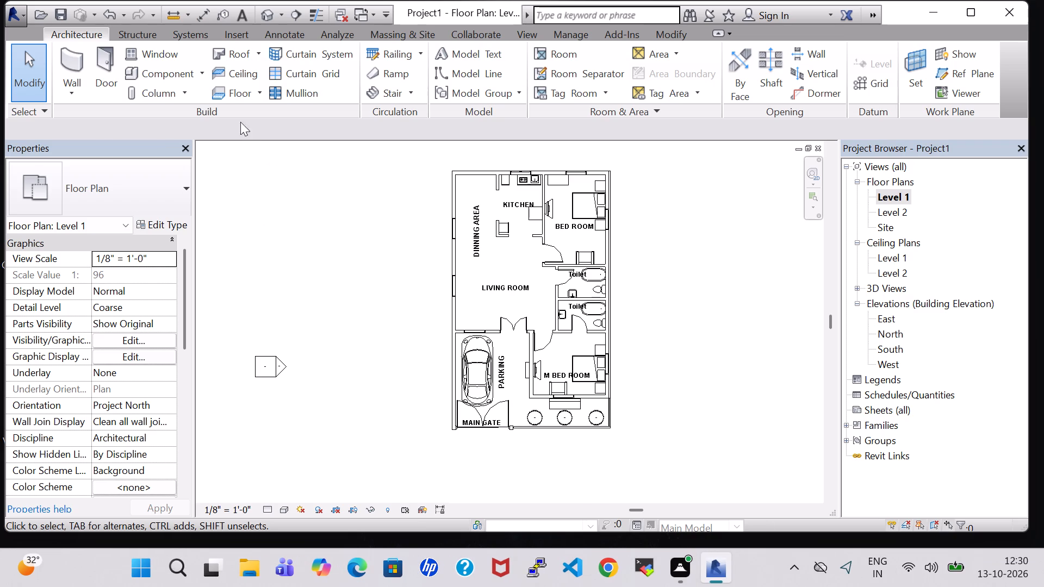
Load the Table-Dining Round w Chairs family from the Tables folder of the Furniture library.
click(152, 73)
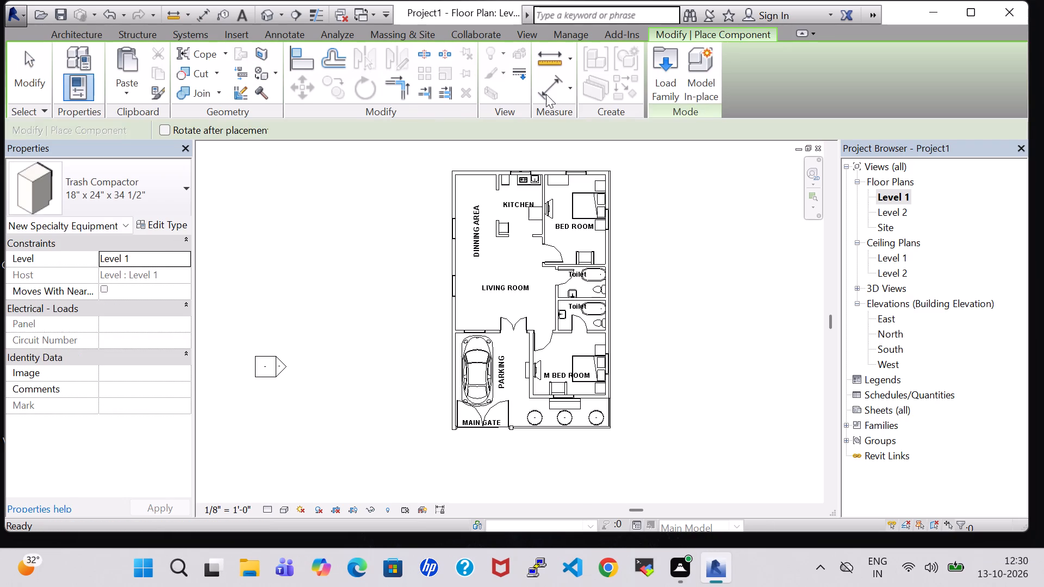
click(661, 77)
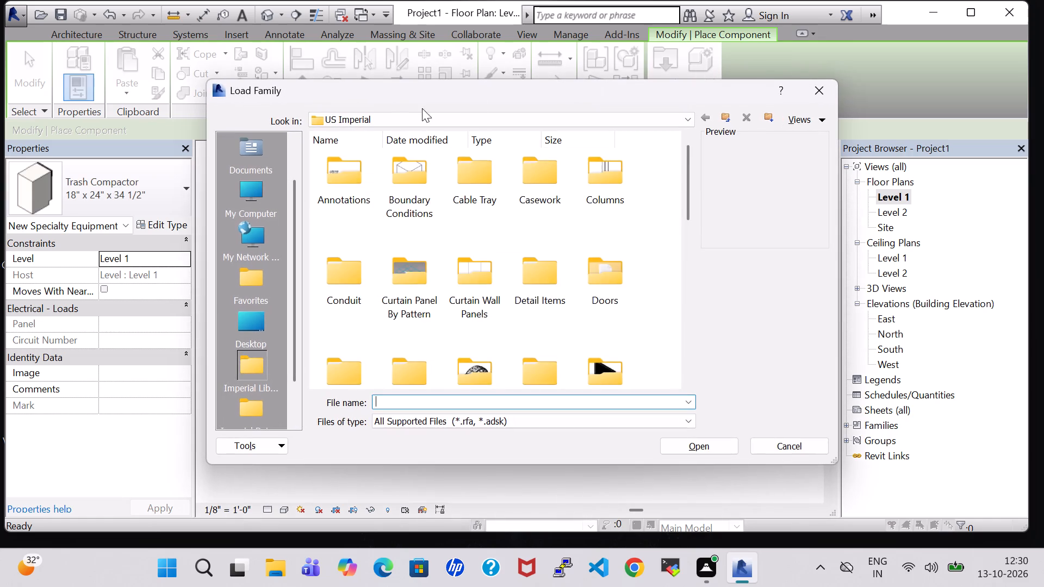
scroll(427, 266, down, 2)
scroll(579, 252, down, 1)
scroll(579, 252, up, 2)
scroll(579, 252, down, 2)
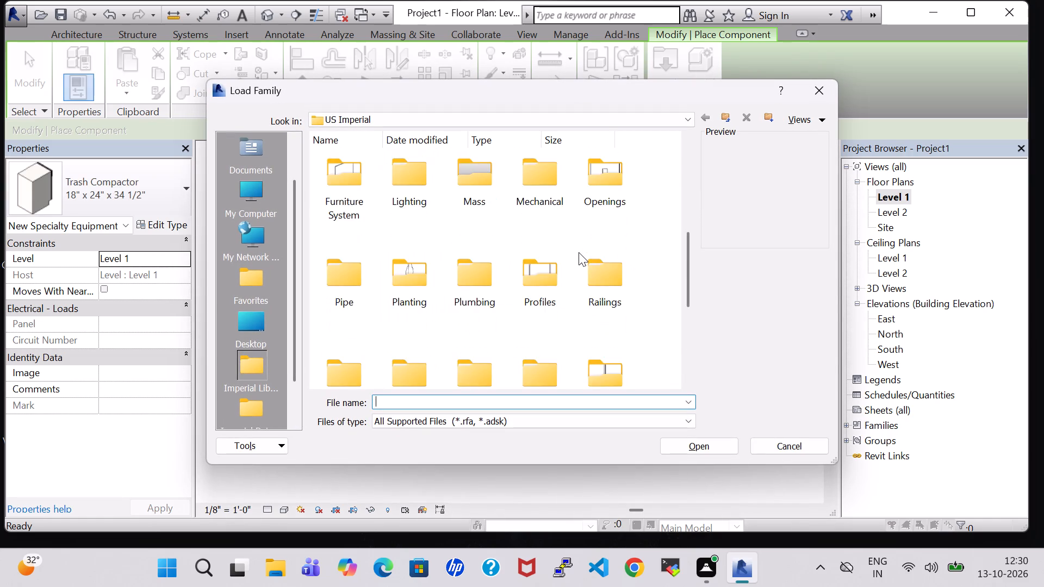
scroll(579, 252, up, 2)
double_click(599, 226)
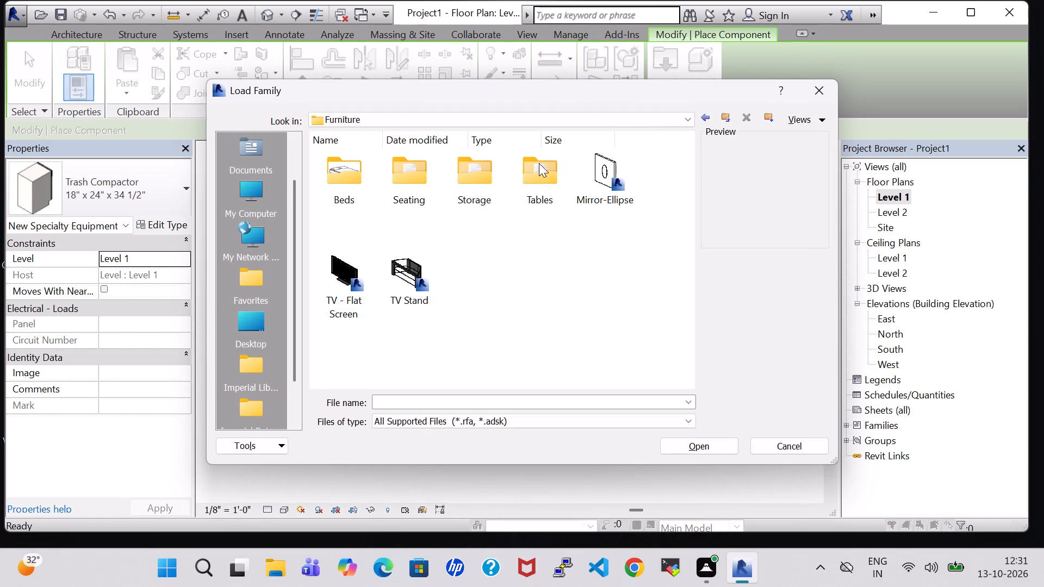
double_click(536, 171)
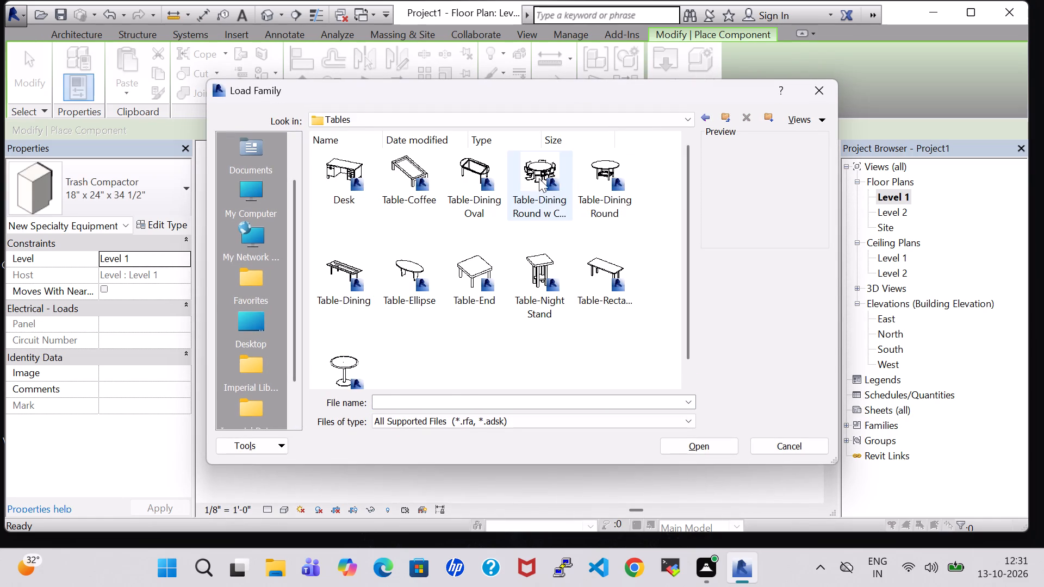
click(530, 178)
click(683, 445)
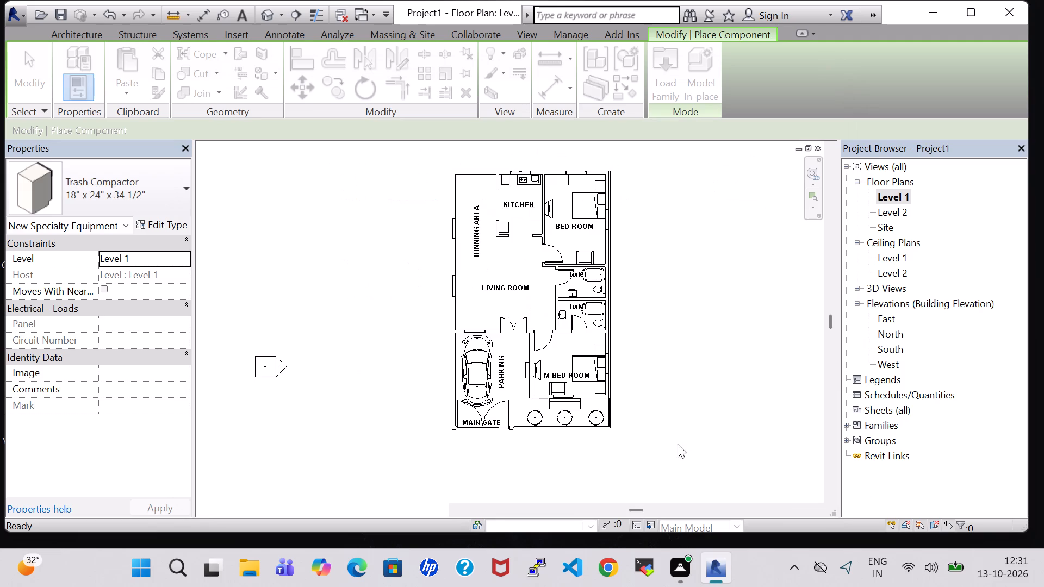
Place the 36" Diameter Table-Dining Round w Chairs in DINNING AREA, between the outer wall and the oven corner.
scroll(469, 243, up, 6)
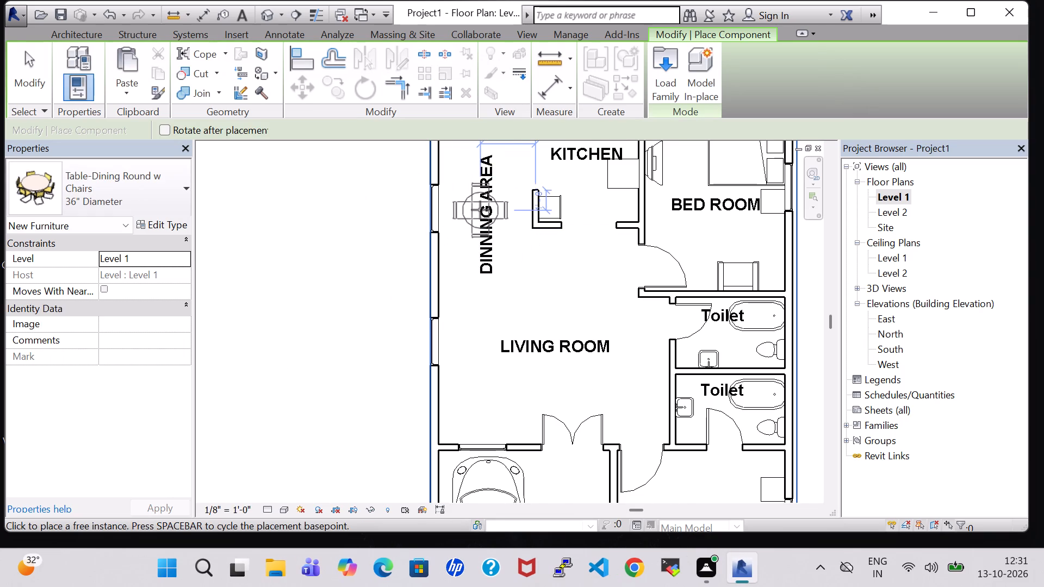
click(480, 210)
scroll(480, 228, down, 3)
middle_drag(512, 285, 506, 332)
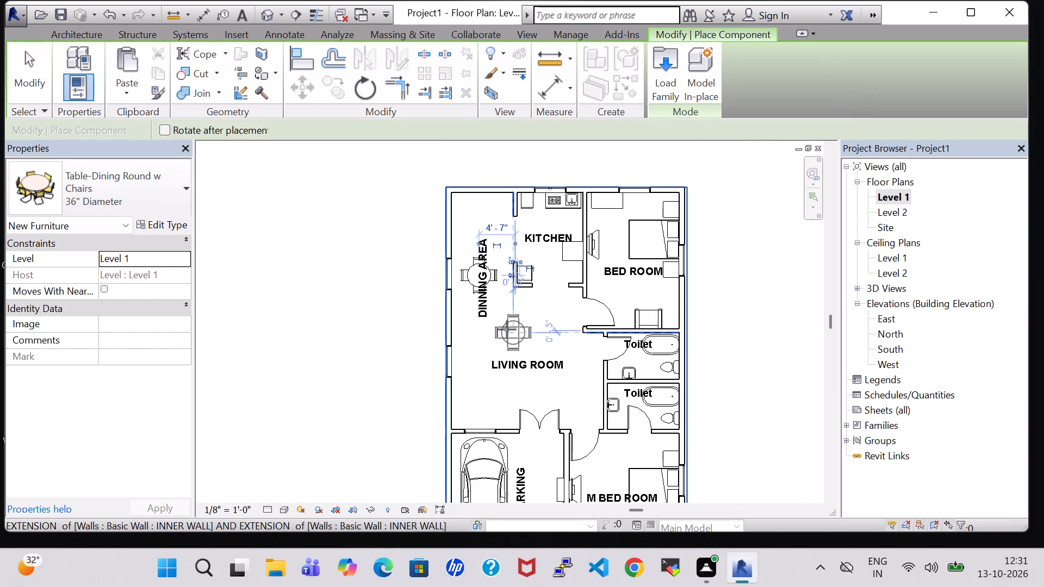
key(Escape)
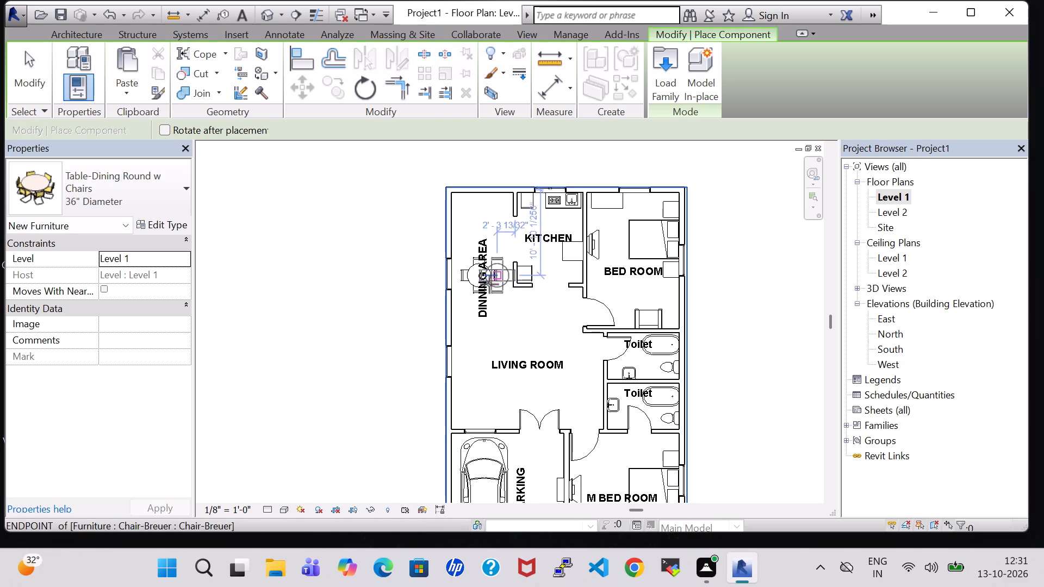
key(Escape)
Nudge the DINNING AREA room tag toward KITCHEN and slightly up the plan, clear of the round dining table.
click(483, 304)
key(Right)
key(Right)
key(Right)
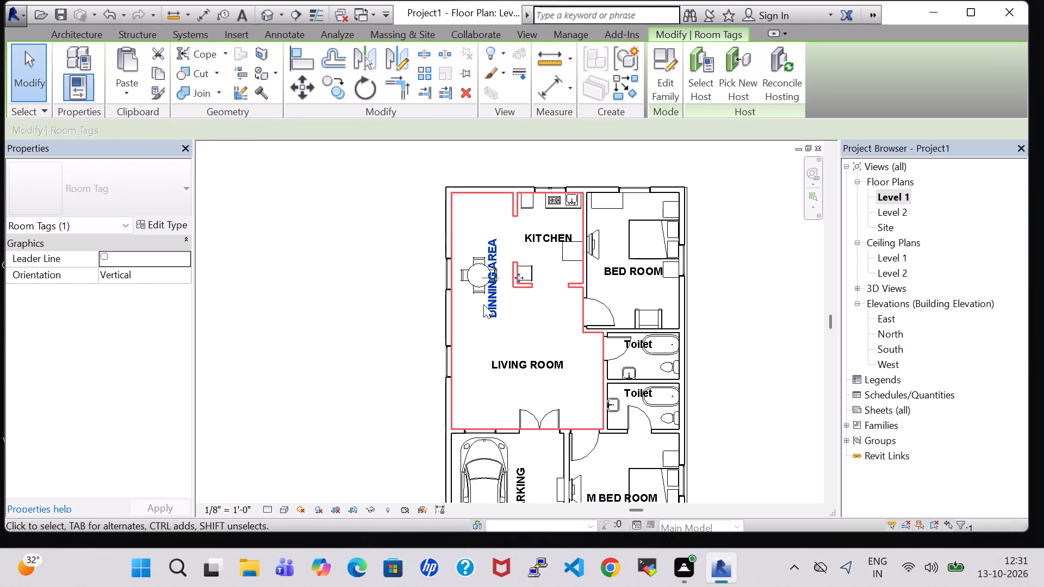
key(Right)
key(Right)
key(Right)
key(Up)
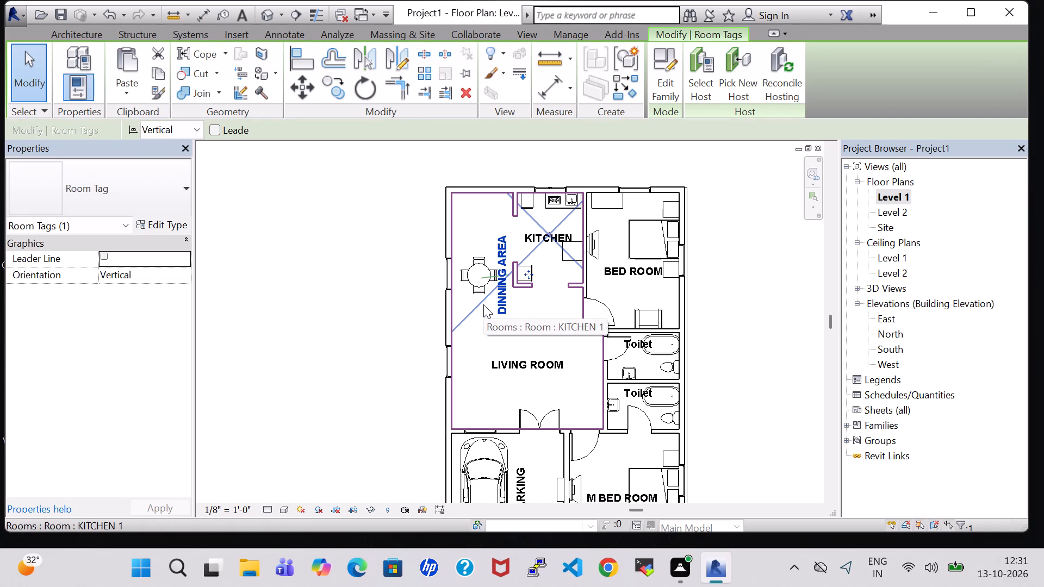
key(Up)
Nudge the round dining table with chairs up the plan, deeper into DINNING AREA and away from LIVING ROOM.
click(486, 258)
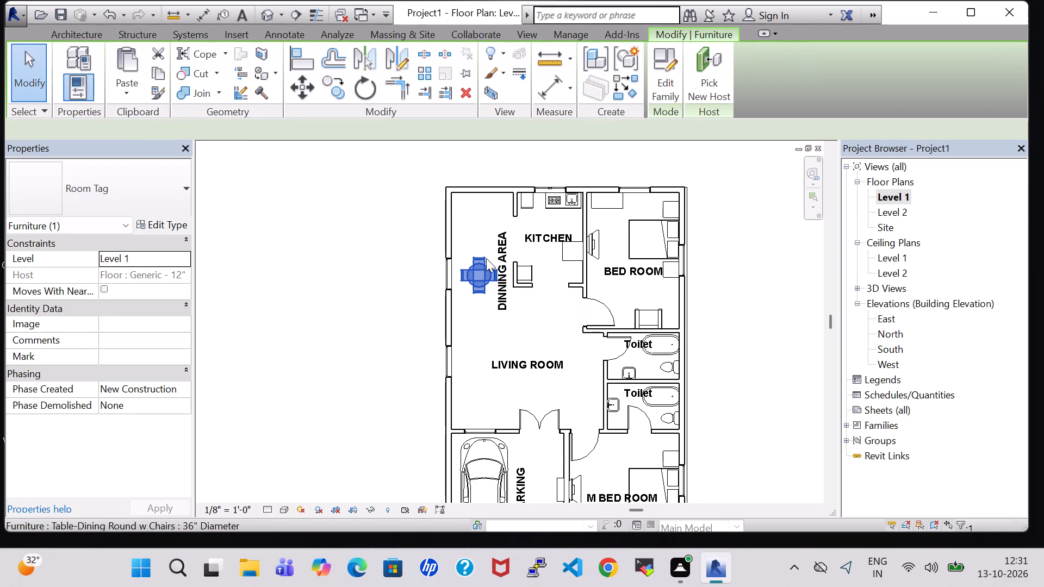
key(Up)
key(Up)
key(Up)
key(Up)
key(Up)
key(Up)
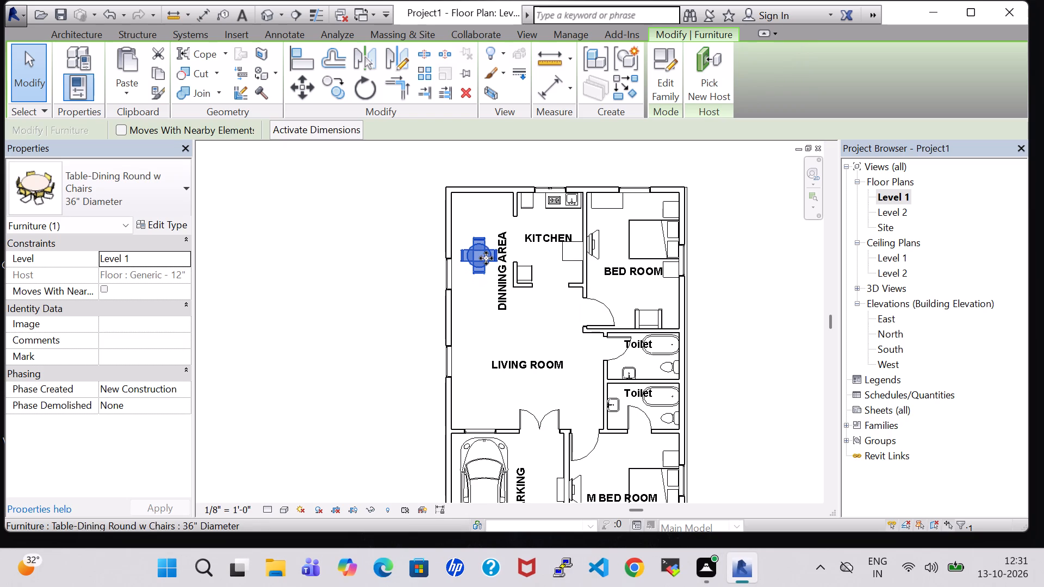
Nudge the DINNING AREA room tag slightly upward in the Level 1 floor plan.
click(494, 288)
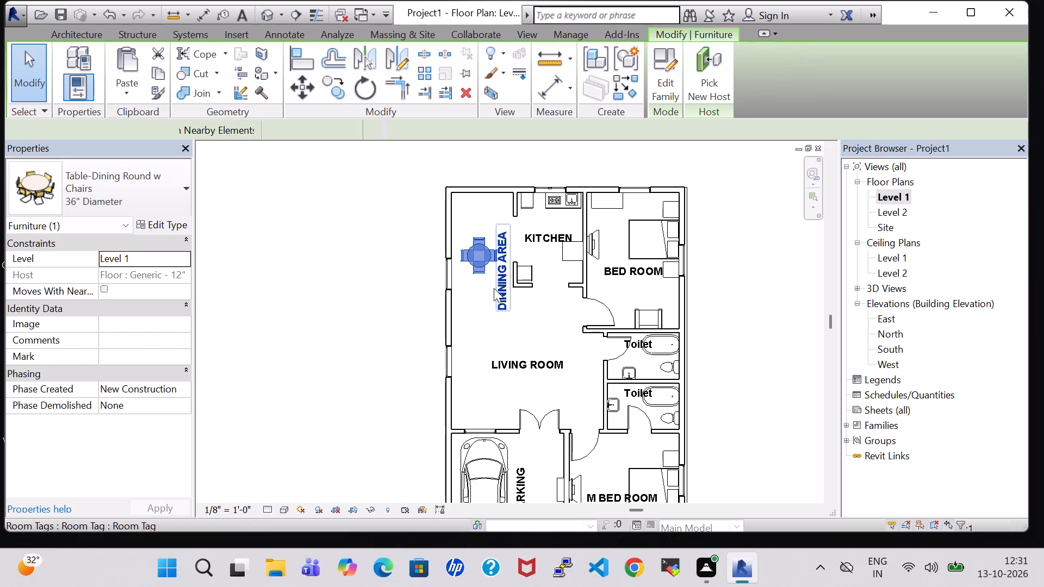
key(Up)
key(Up)
key(Up)
key(Up)
key(Up)
key(Up)
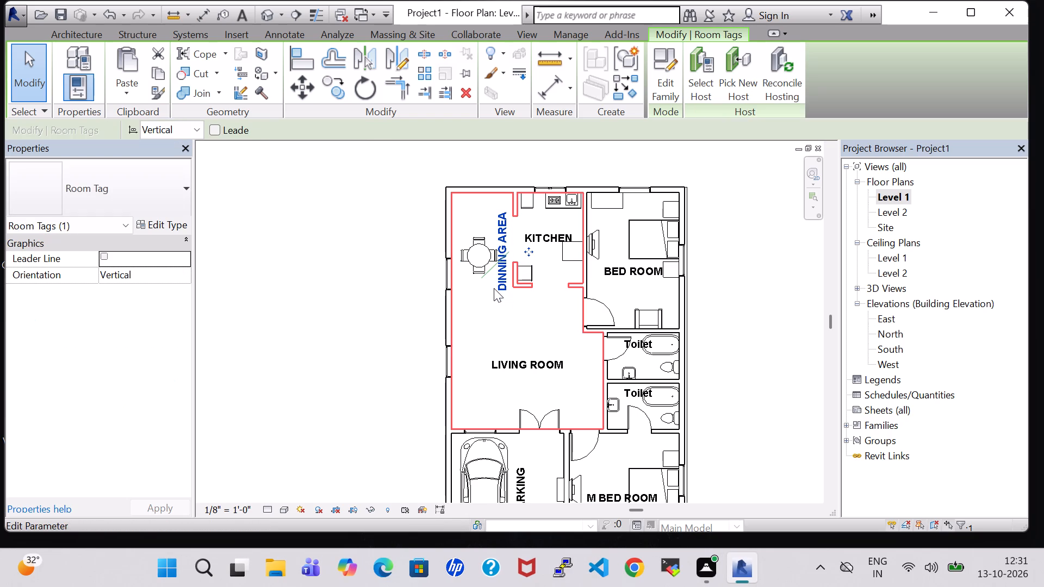
click(296, 366)
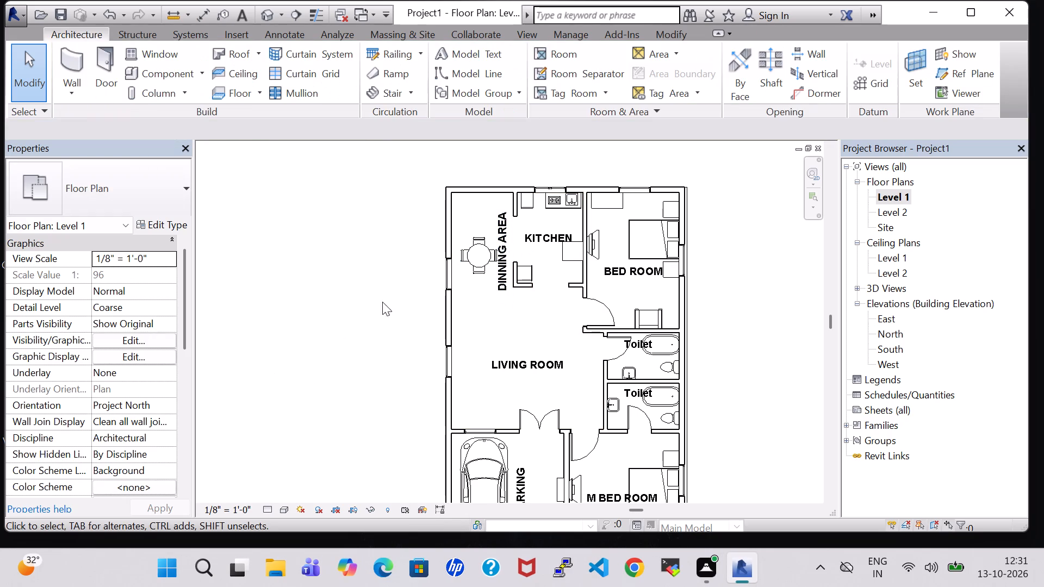
Load the Sink Vanity-Round family from the Plumbing library's Sinks folder for placement as a component.
click(150, 76)
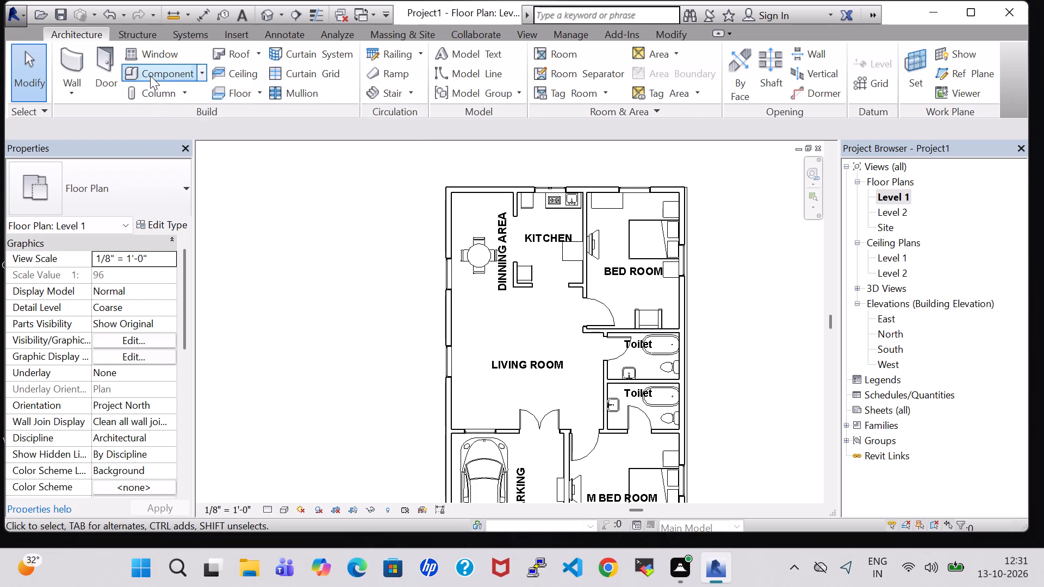
click(667, 91)
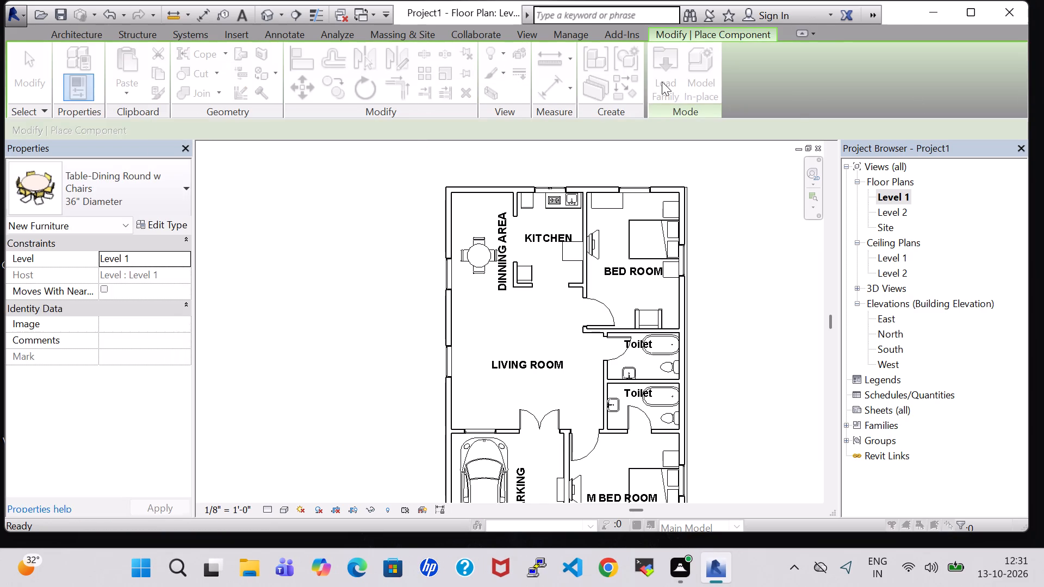
scroll(546, 324, down, 1)
scroll(581, 271, down, 1)
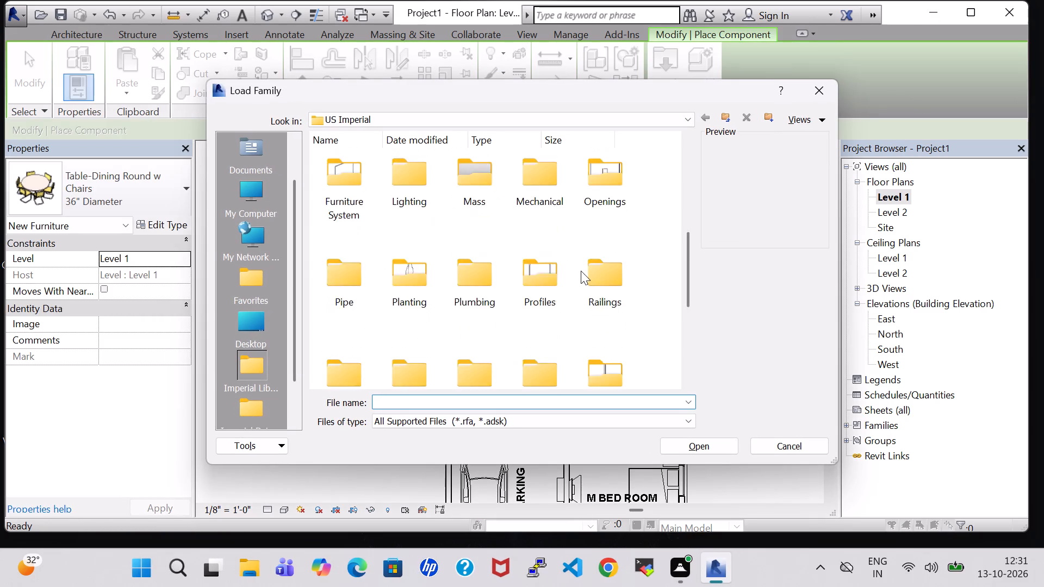
scroll(581, 271, down, 1)
double_click(484, 154)
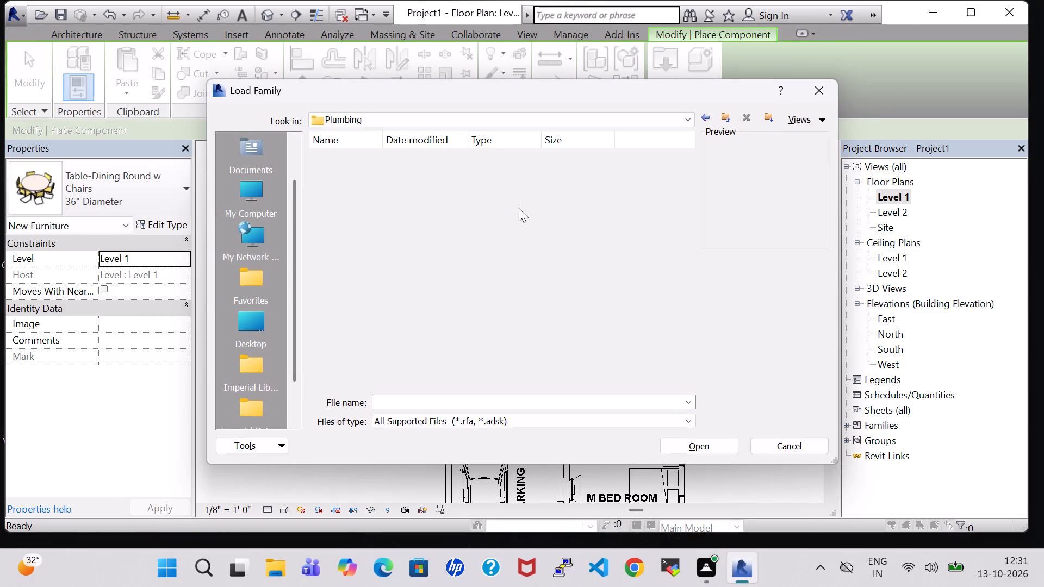
double_click(334, 158)
double_click(418, 180)
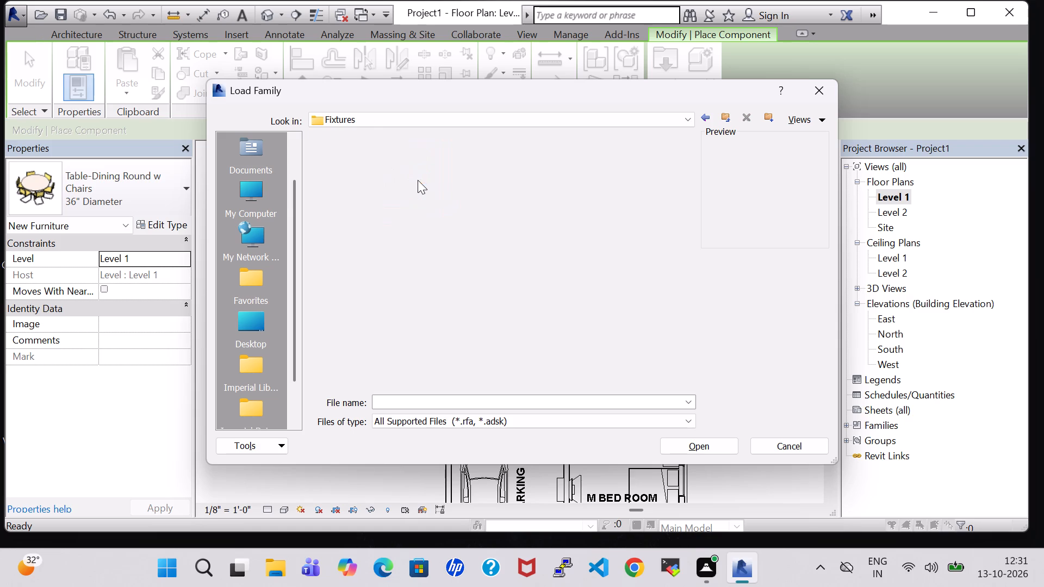
double_click(611, 171)
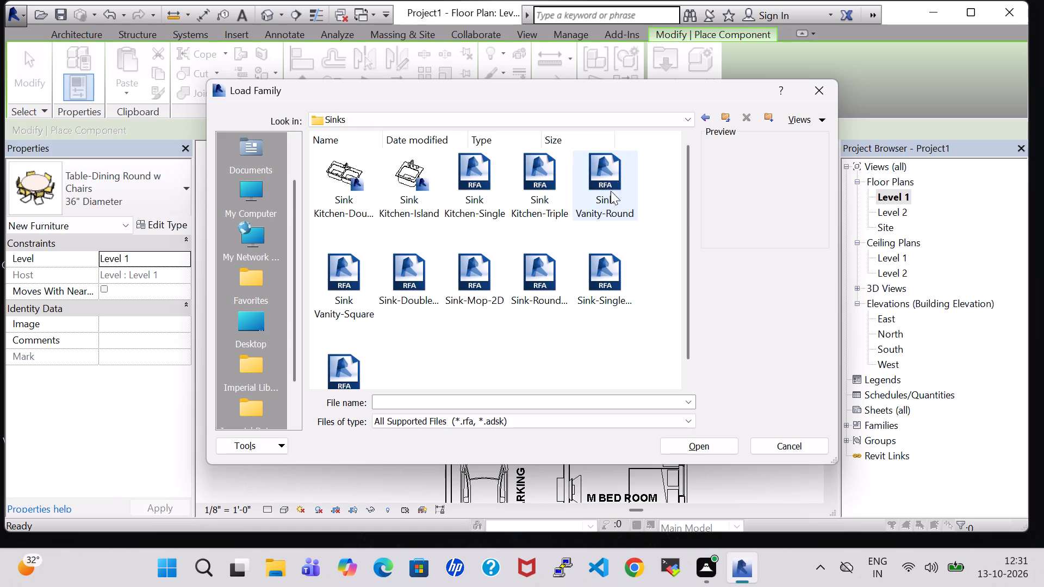
click(614, 178)
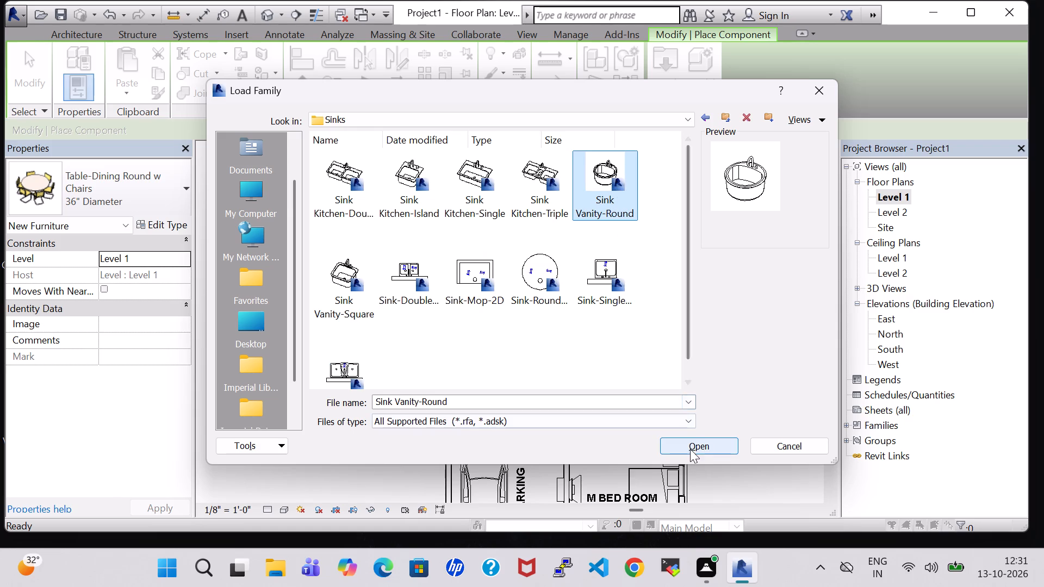
click(690, 443)
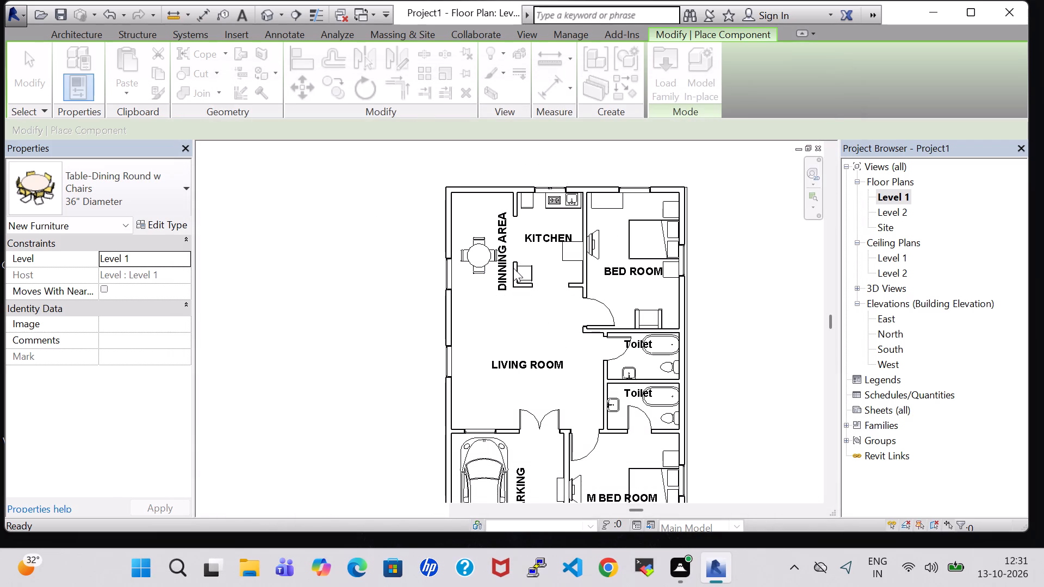
Place the rotated round vanity sink against the dining area's outer side wall, about 2'-8" from the building's upper exterior wall.
scroll(463, 216, up, 5)
key(space)
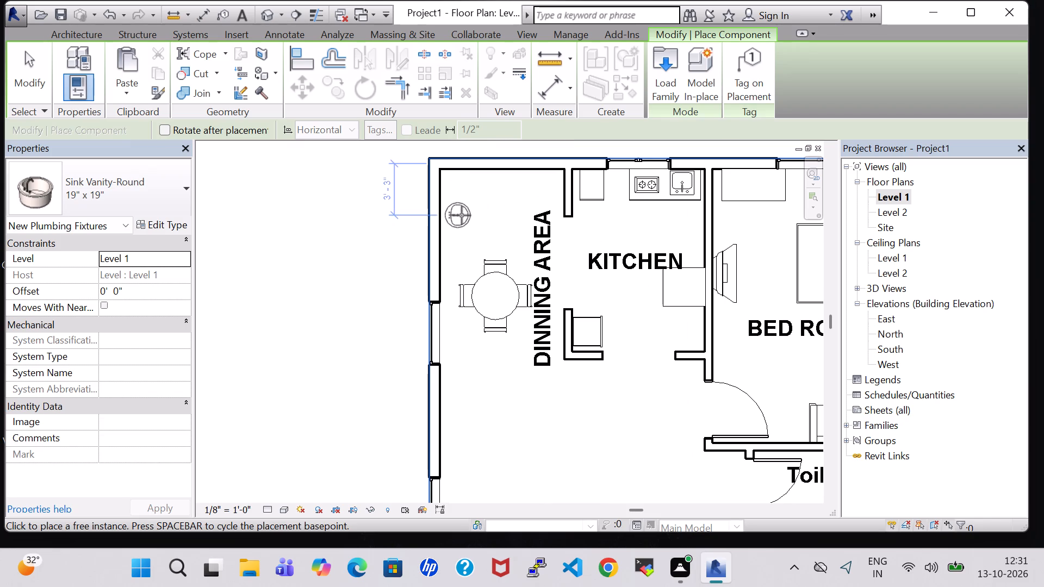
click(457, 206)
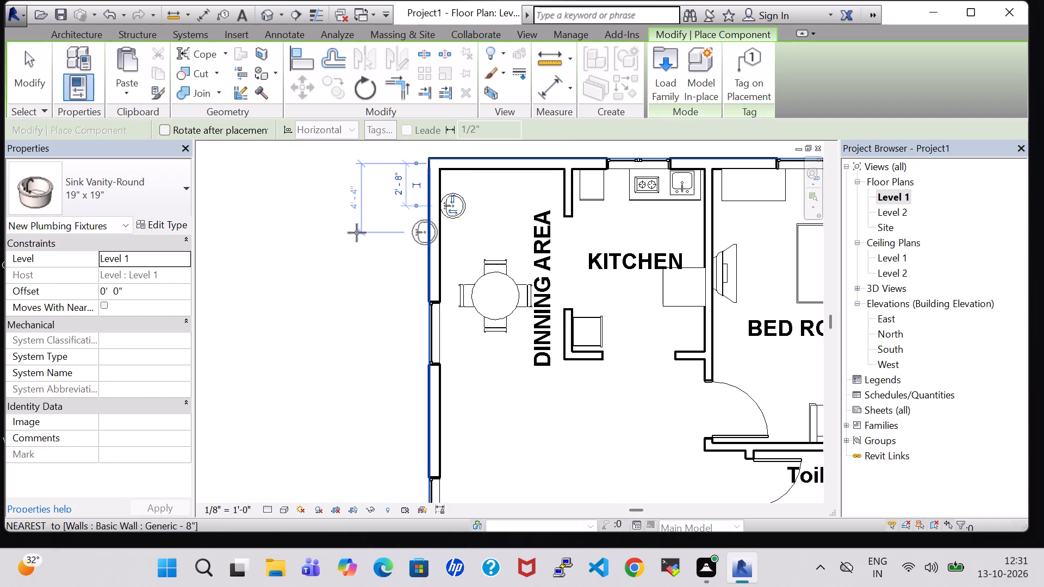
key(Escape)
key(Escape)
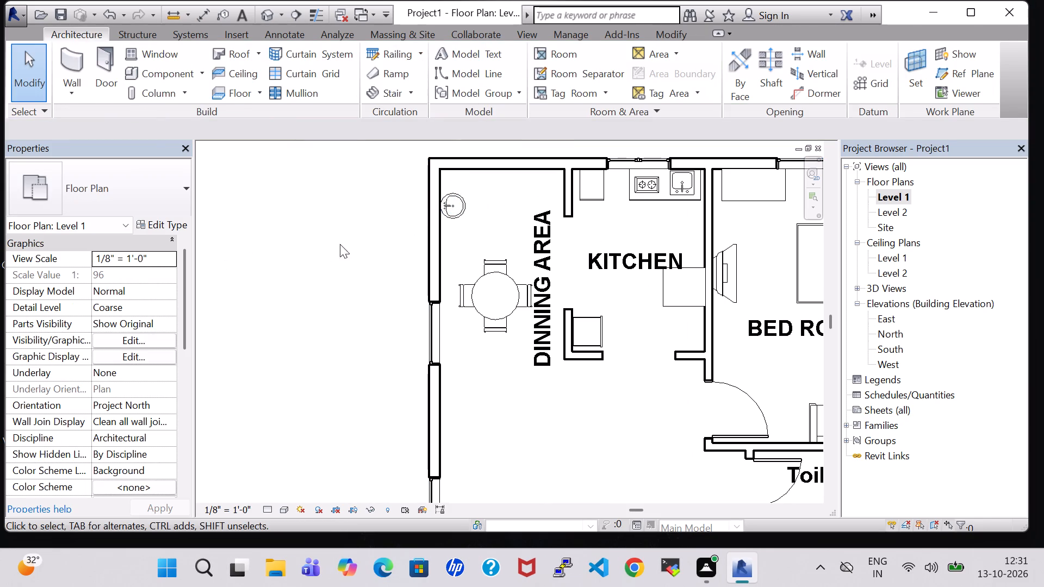
Set the dining area sink's offset from Level 1 to 2' 0".
click(458, 209)
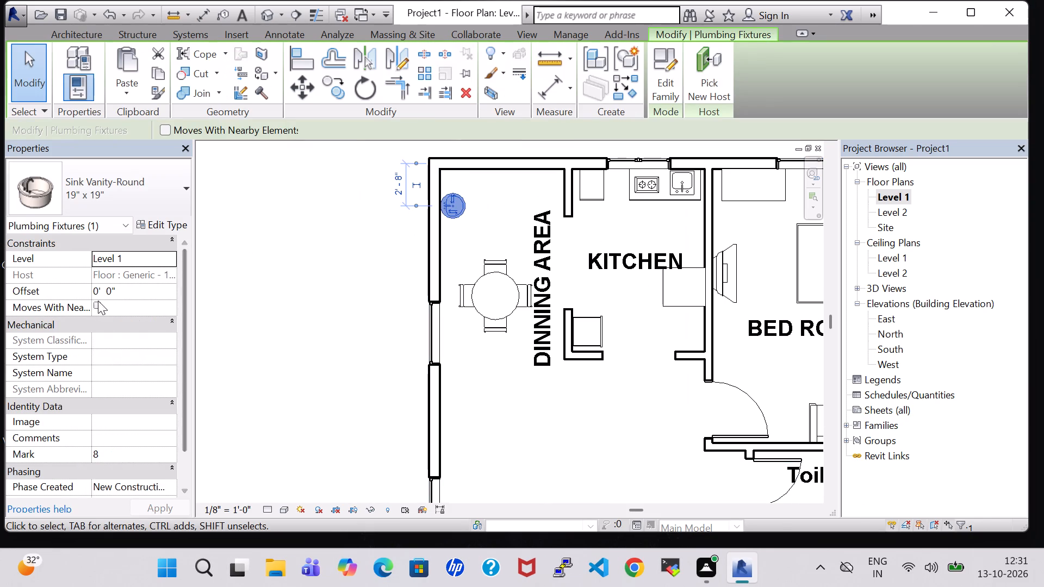
click(99, 292)
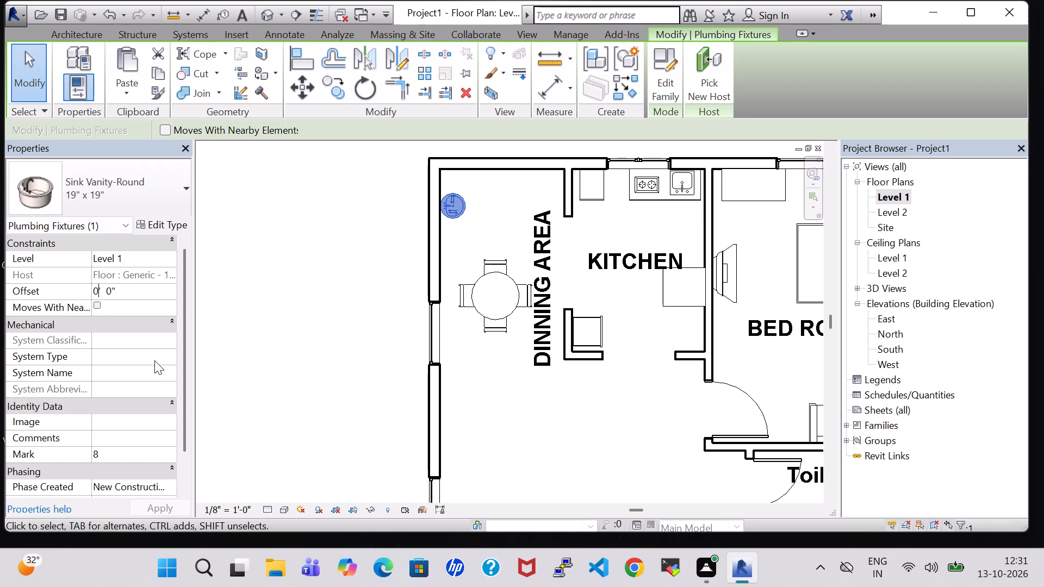
key(BackSpace)
key(2)
key(Return)
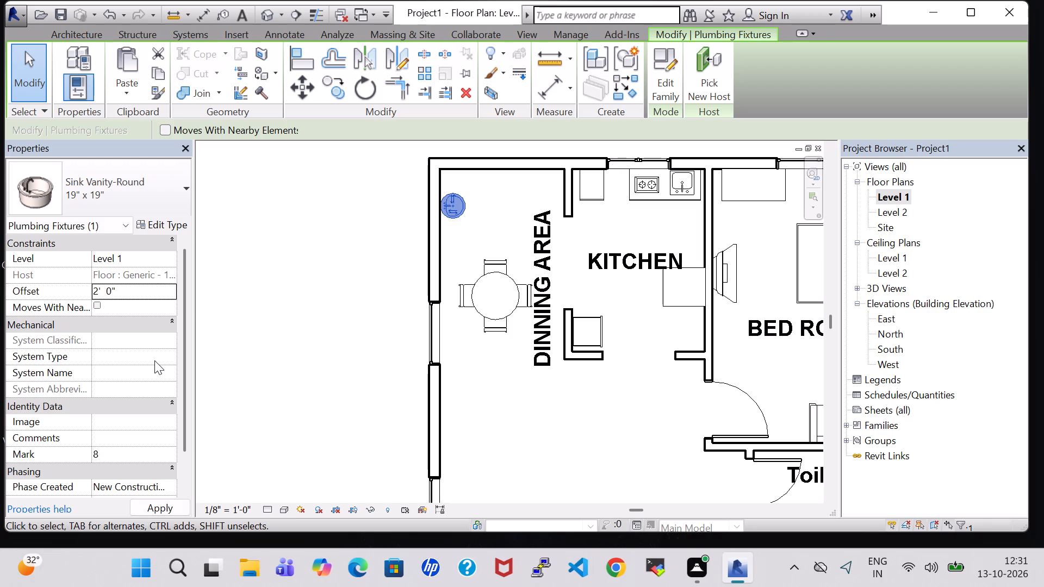
click(358, 255)
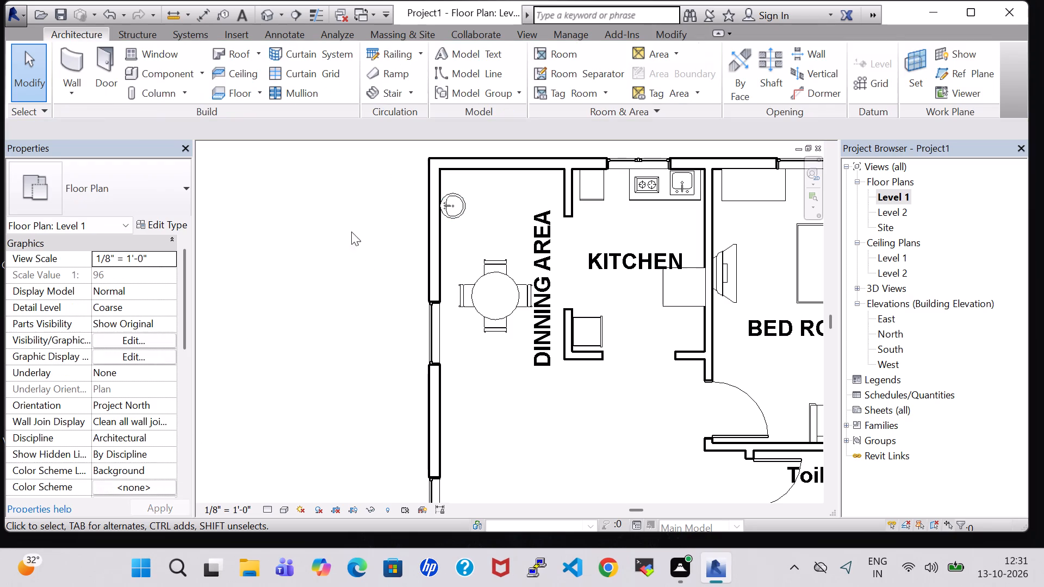
Open the 3D view and orbit the house to inspect the dining area sink and room layout from several sides.
click(267, 11)
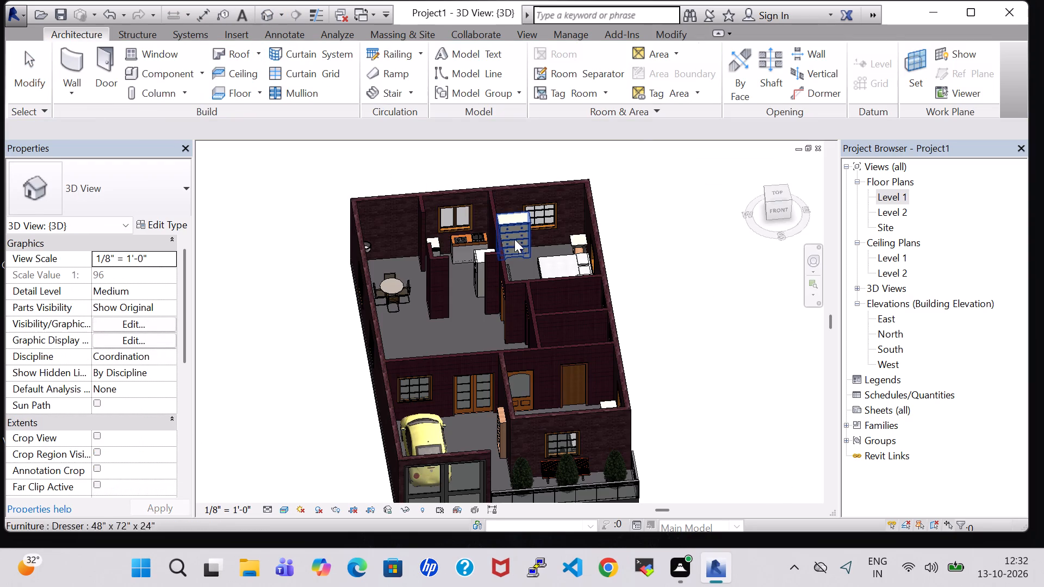
shift+middle_drag(633, 272, 519, 245)
middle_drag(515, 245, 265, 210)
shift+middle_drag(695, 203, 686, 232)
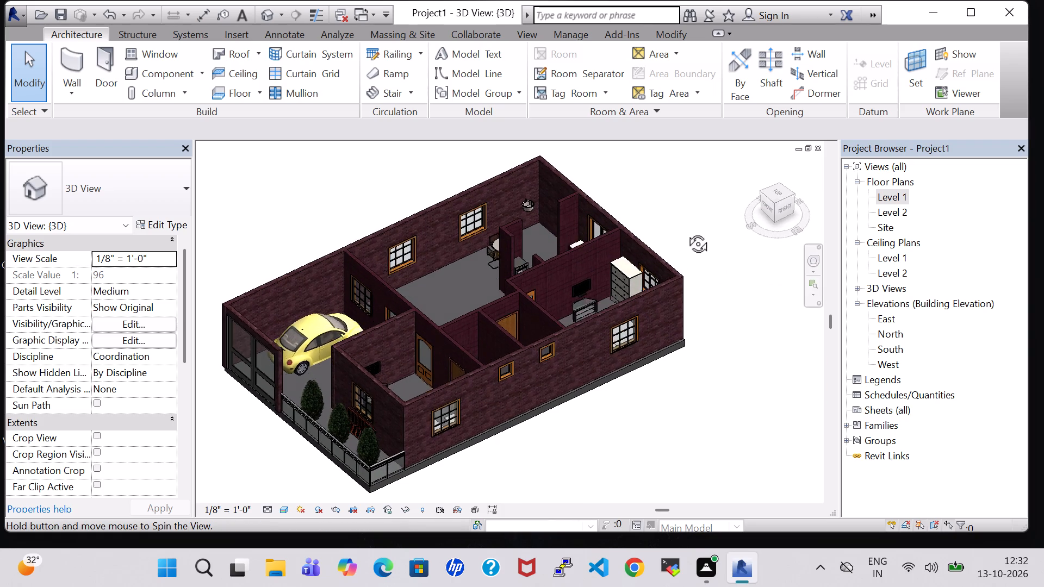
shift+middle_drag(686, 232, 683, 249)
shift+middle_drag(571, 434, 531, 416)
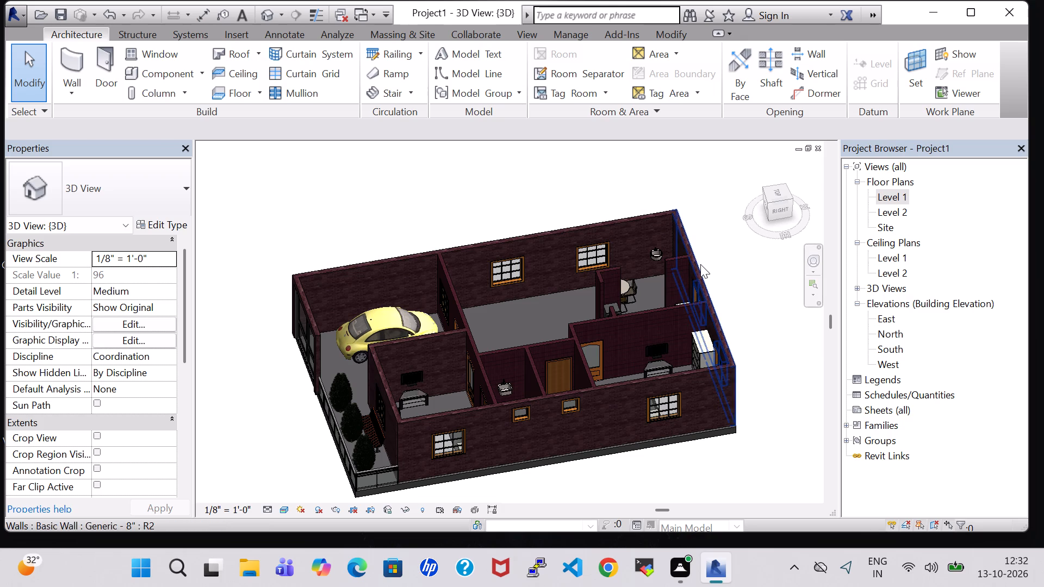
Start loading another component family and examine the contents of the US Imperial library's Entourage folder.
click(136, 75)
click(660, 78)
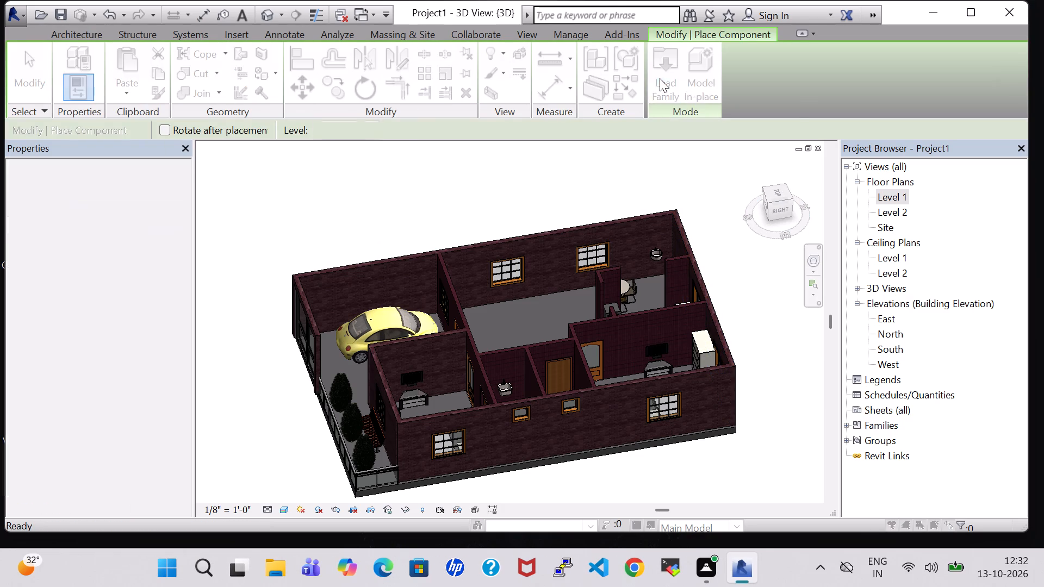
scroll(403, 210, down, 2)
scroll(403, 210, up, 1)
double_click(495, 249)
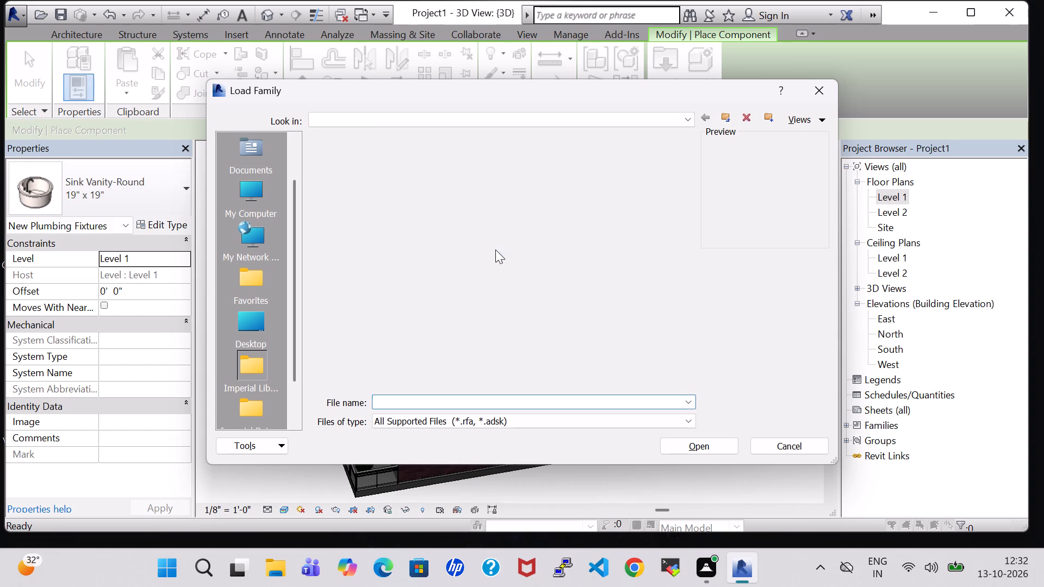
scroll(494, 247, up, 1)
click(701, 122)
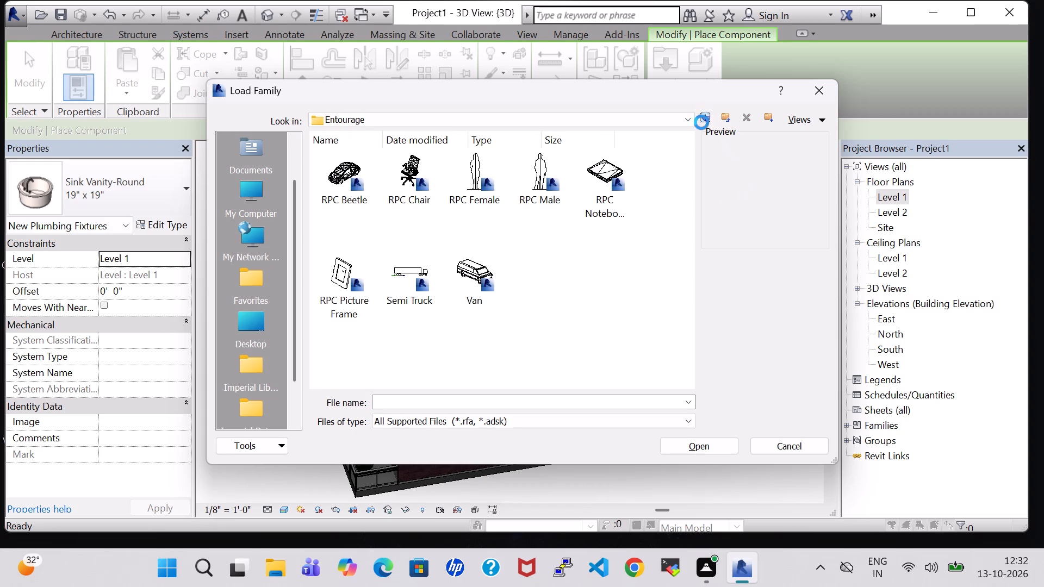
Browse the US Imperial library's Site folder, examining the families in its Accessories, Utilities, Parking and Logistics subfolders.
scroll(407, 292, down, 1)
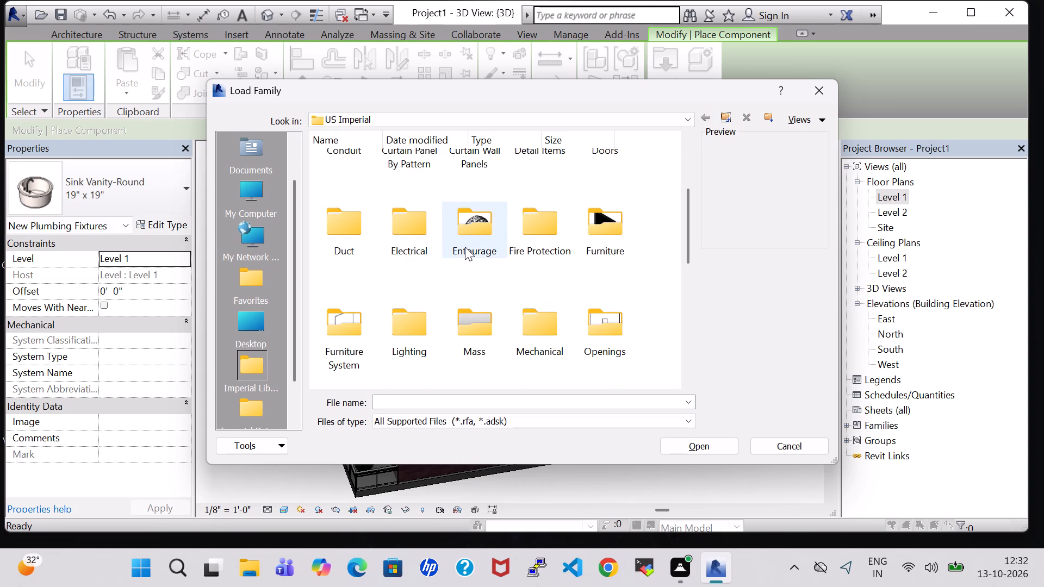
scroll(452, 270, down, 1)
scroll(373, 280, down, 1)
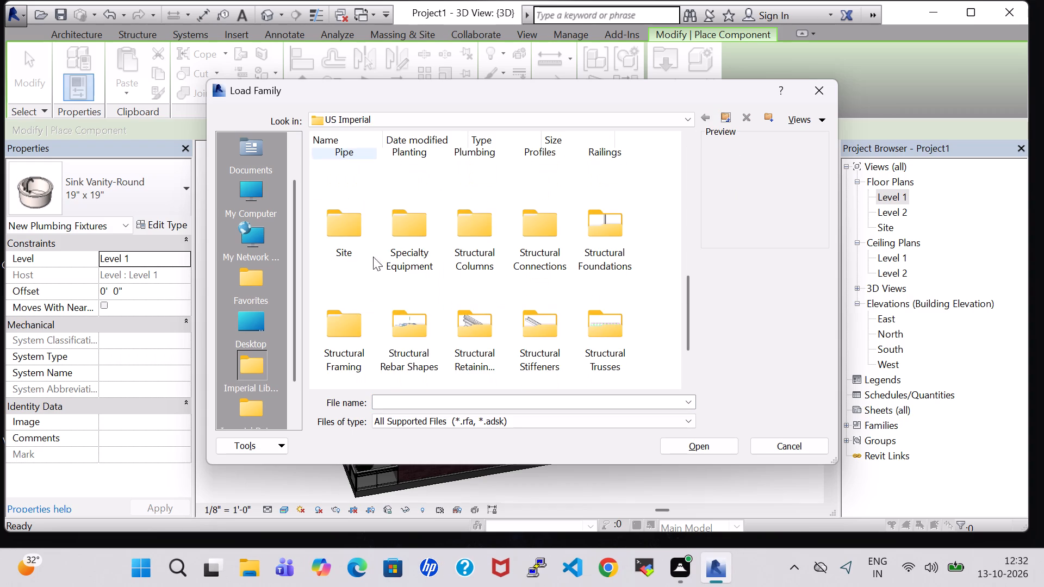
double_click(345, 234)
double_click(353, 190)
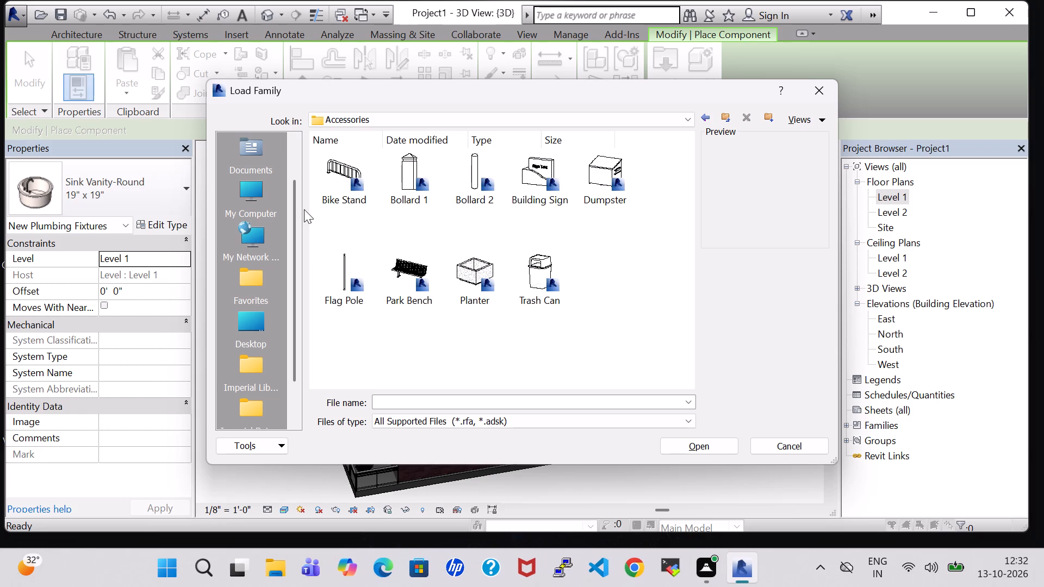
click(706, 115)
double_click(530, 178)
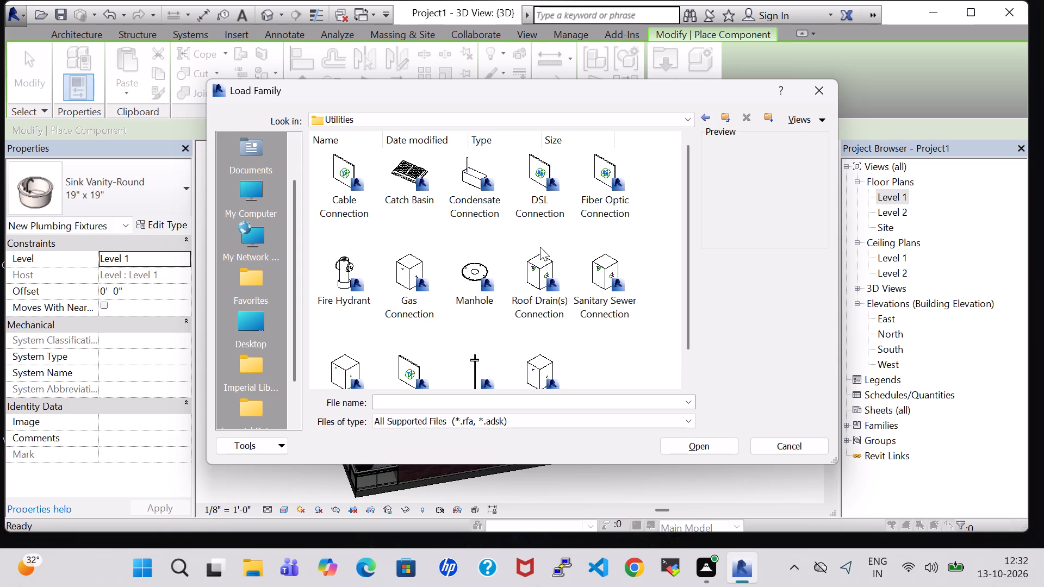
scroll(540, 247, down, 1)
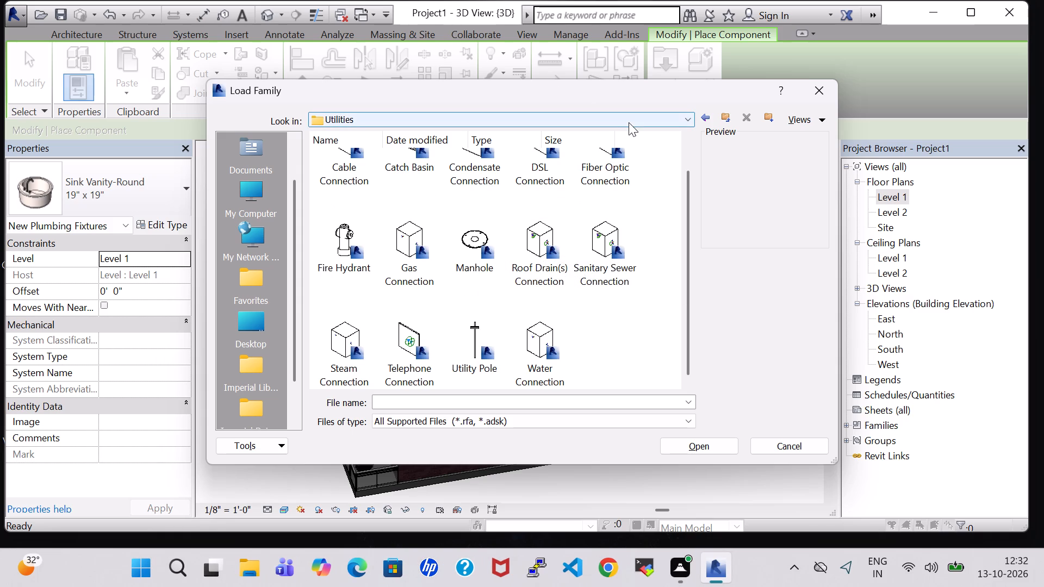
click(710, 116)
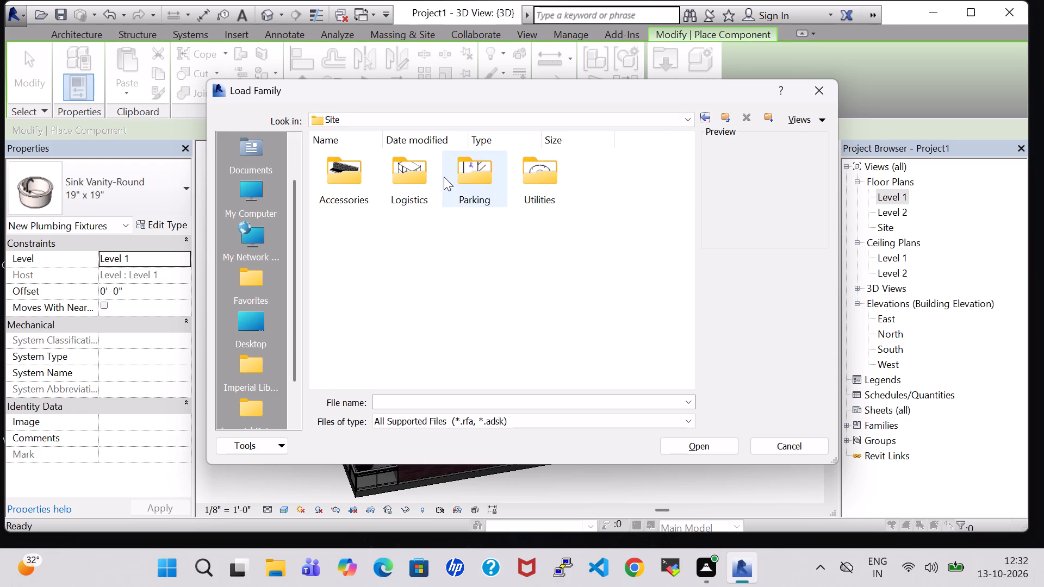
double_click(451, 177)
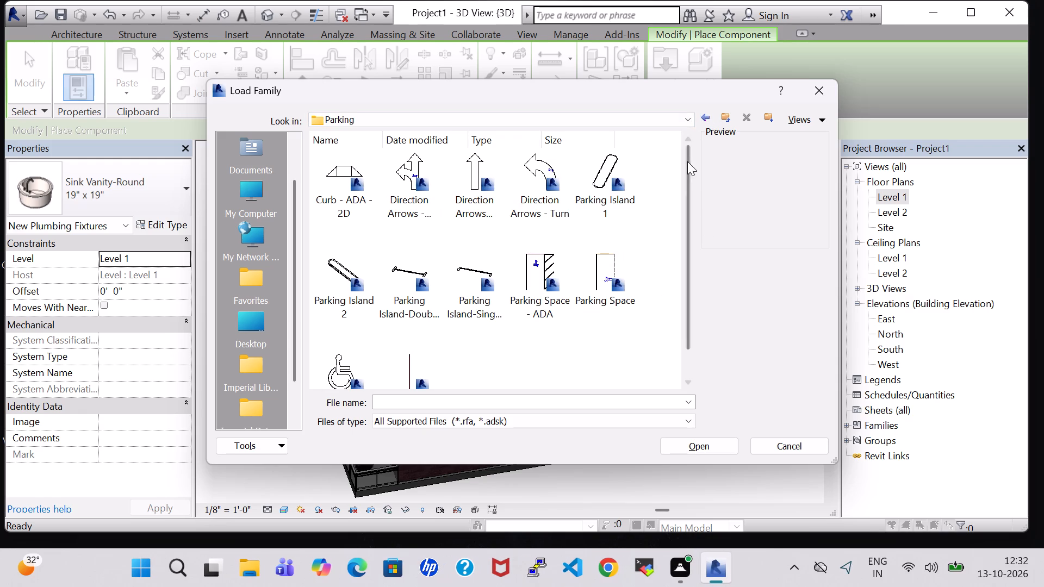
click(701, 120)
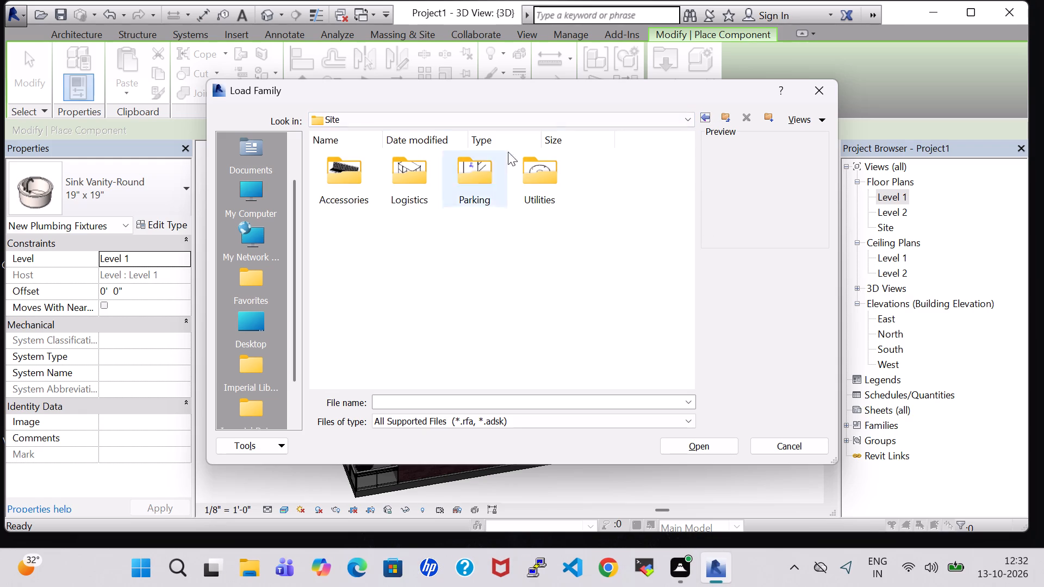
double_click(489, 166)
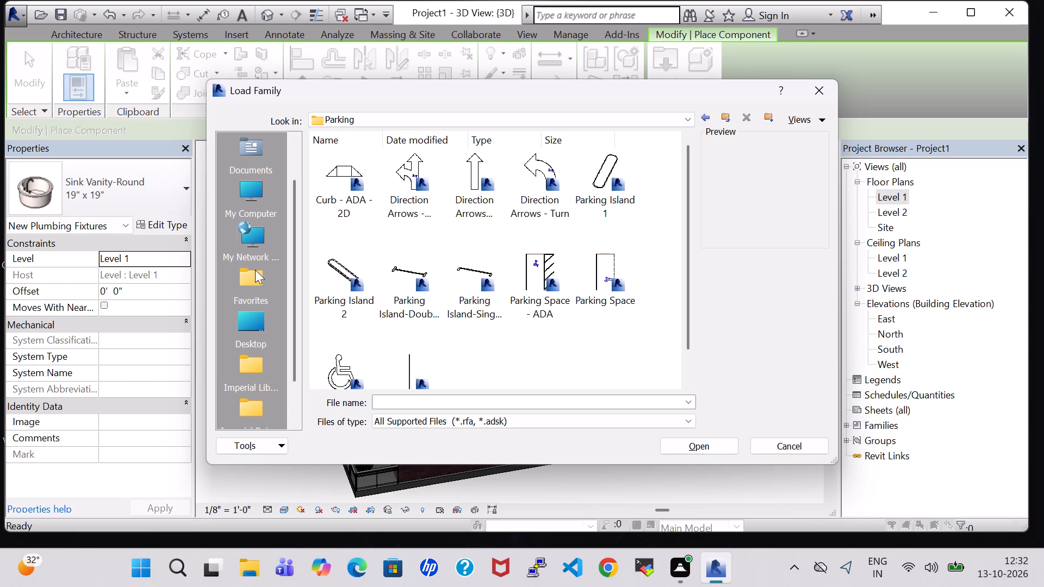
scroll(470, 316, down, 1)
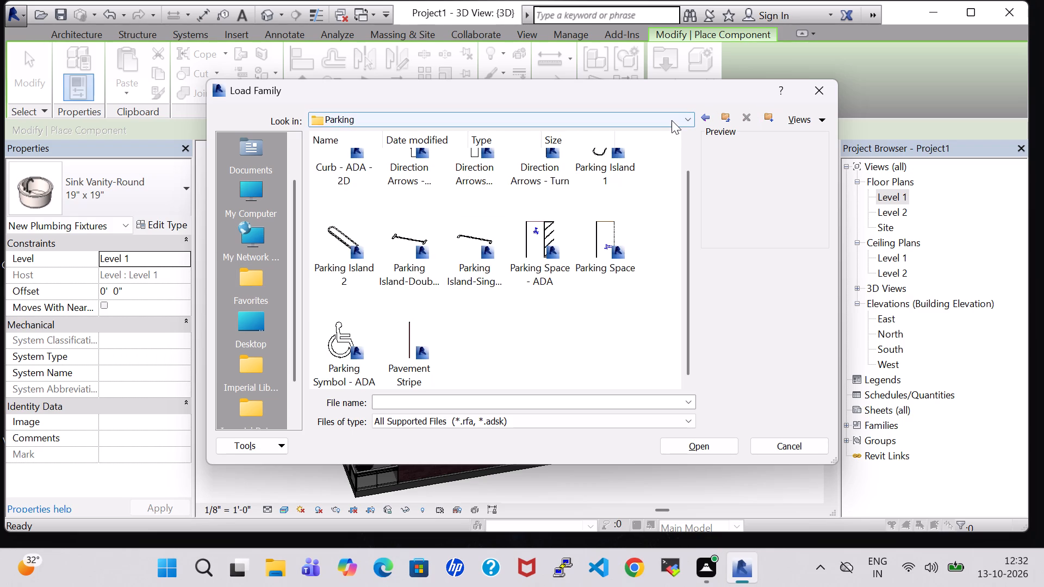
click(701, 117)
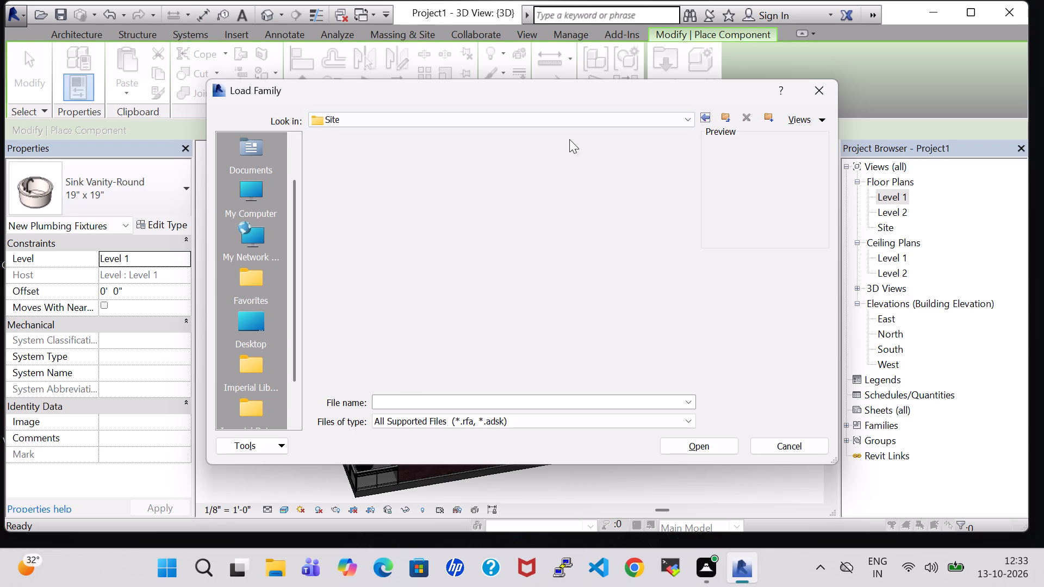
double_click(401, 172)
scroll(467, 242, down, 1)
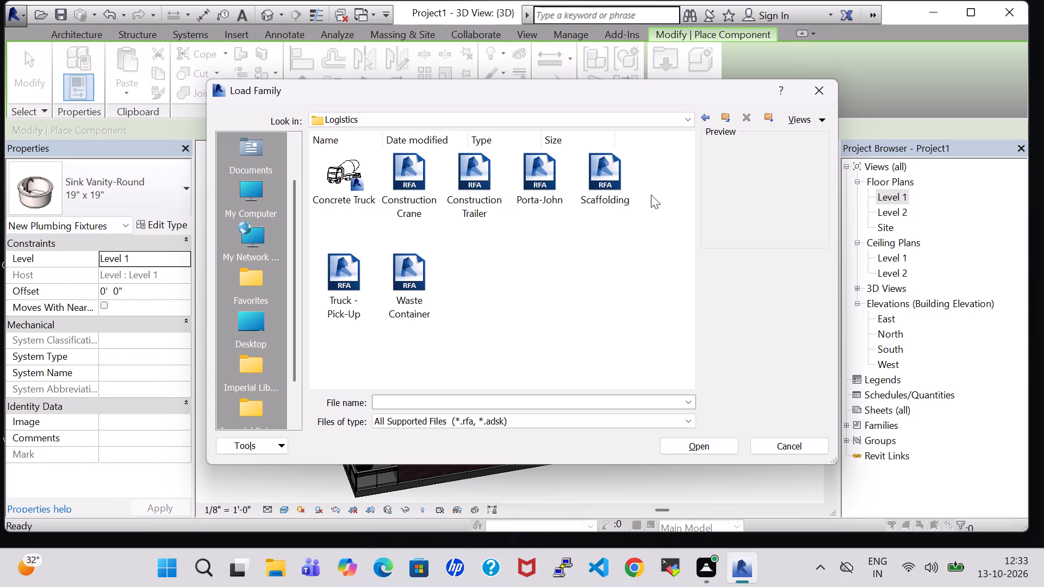
click(701, 119)
click(701, 119)
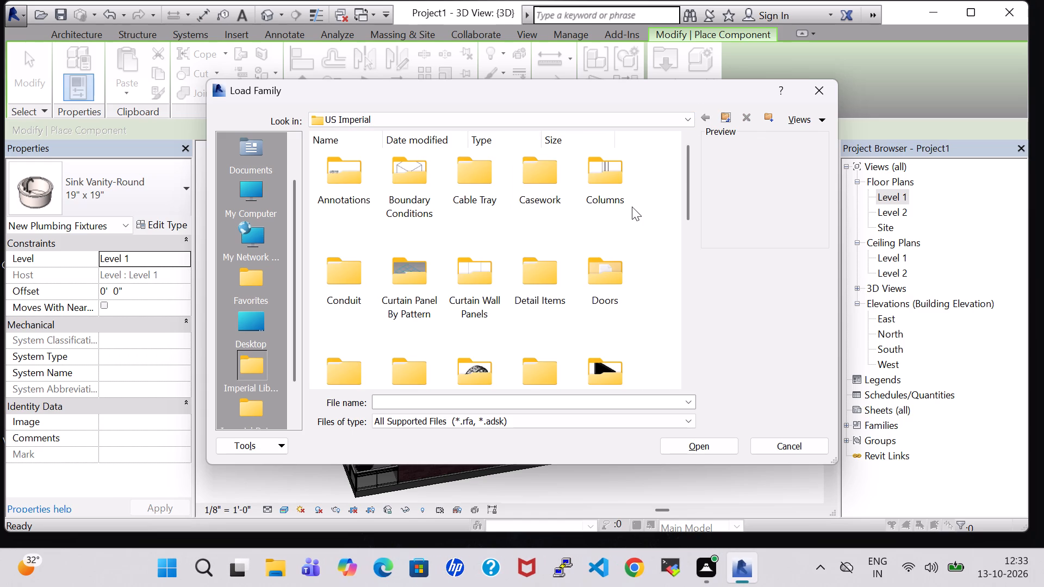
Examine the families in the US Imperial library's Furniture System and Mass folders.
scroll(554, 258, down, 1)
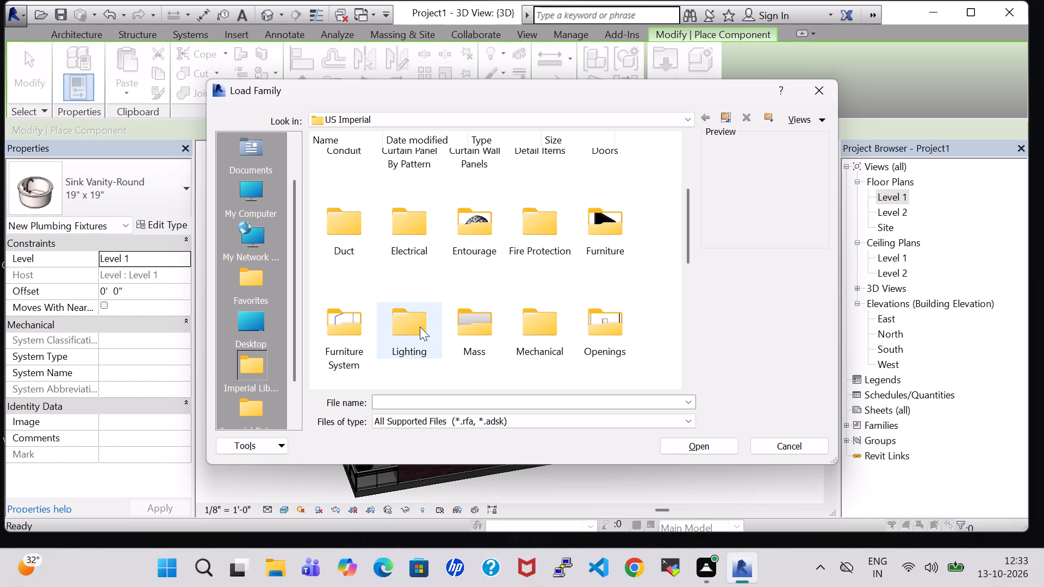
double_click(330, 326)
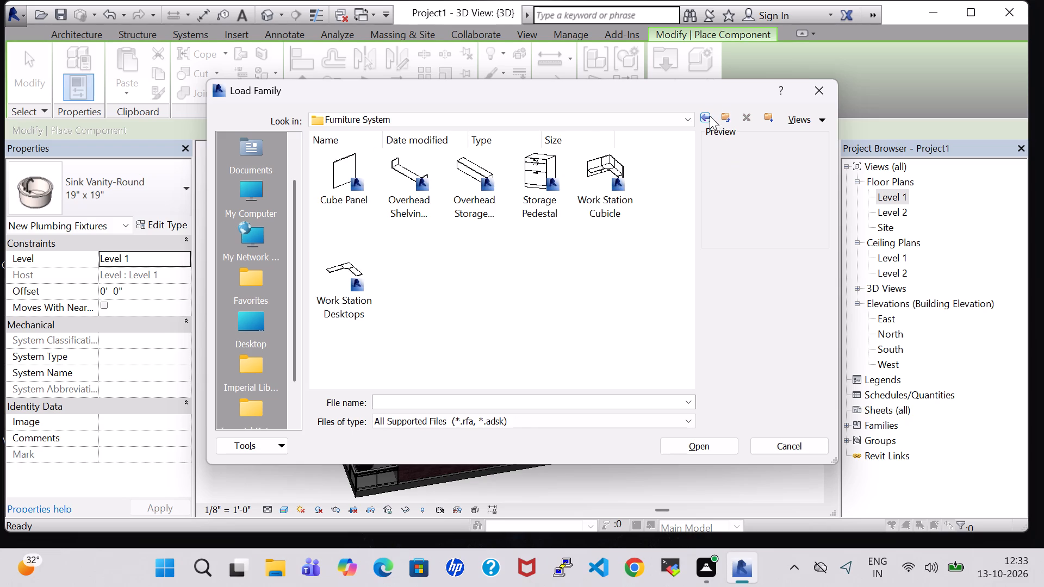
click(710, 116)
scroll(503, 251, down, 1)
scroll(618, 222, down, 1)
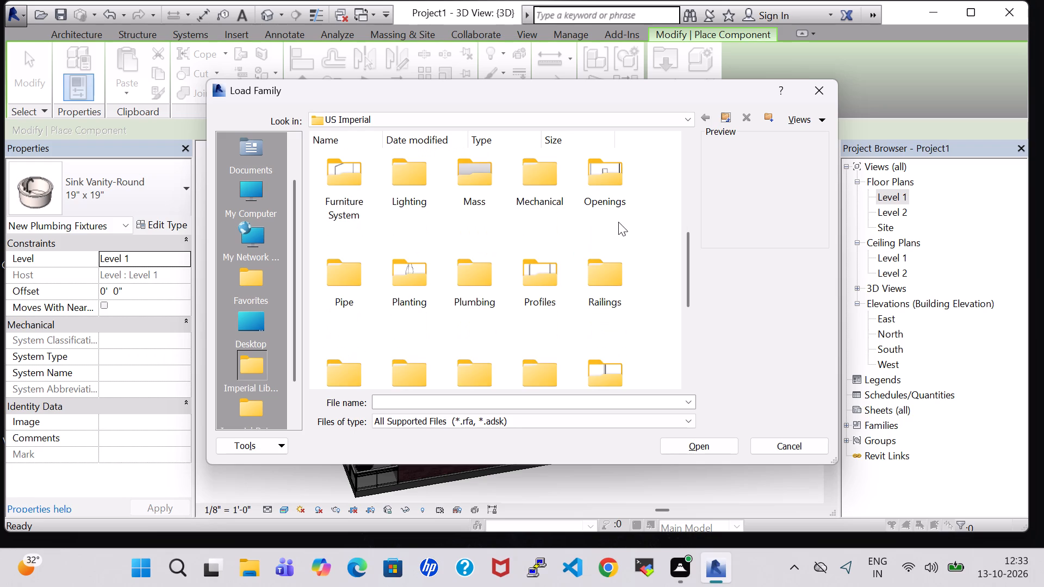
double_click(469, 181)
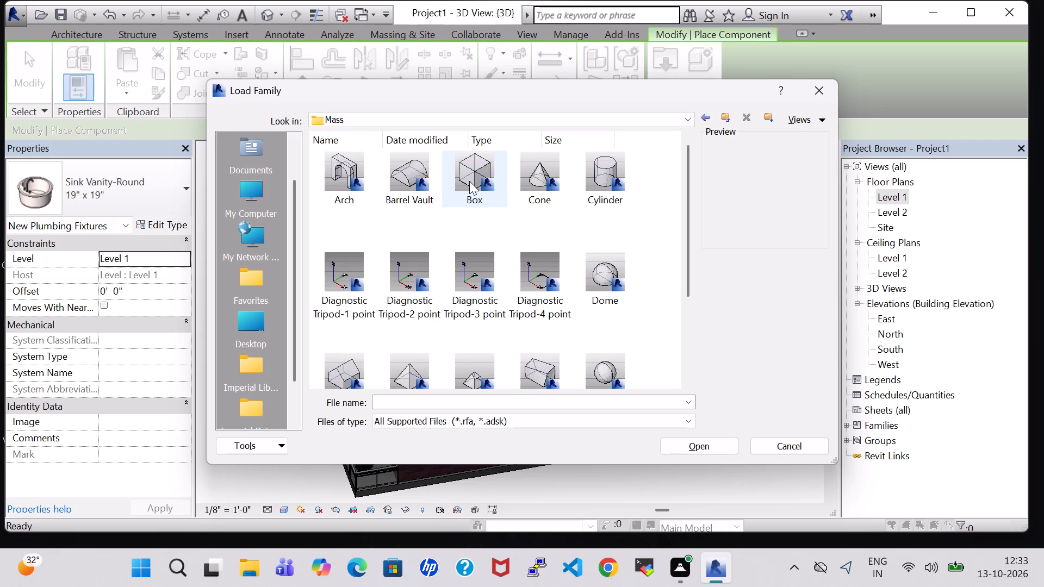
scroll(495, 199, down, 6)
click(703, 122)
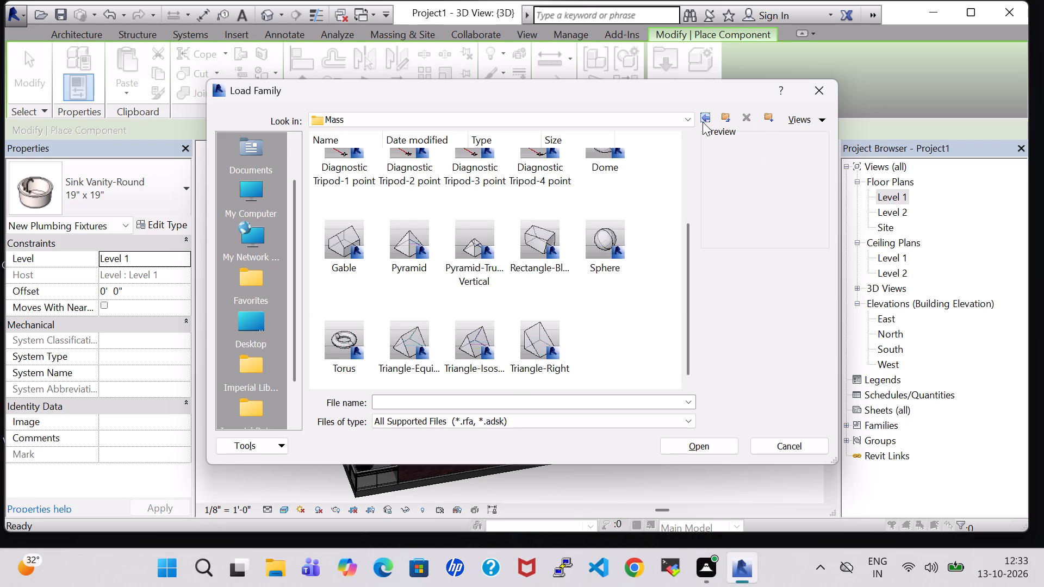
Examine the US Imperial library's Planting folder and its Profiles folder, including the Railings profiles.
scroll(533, 314, down, 1)
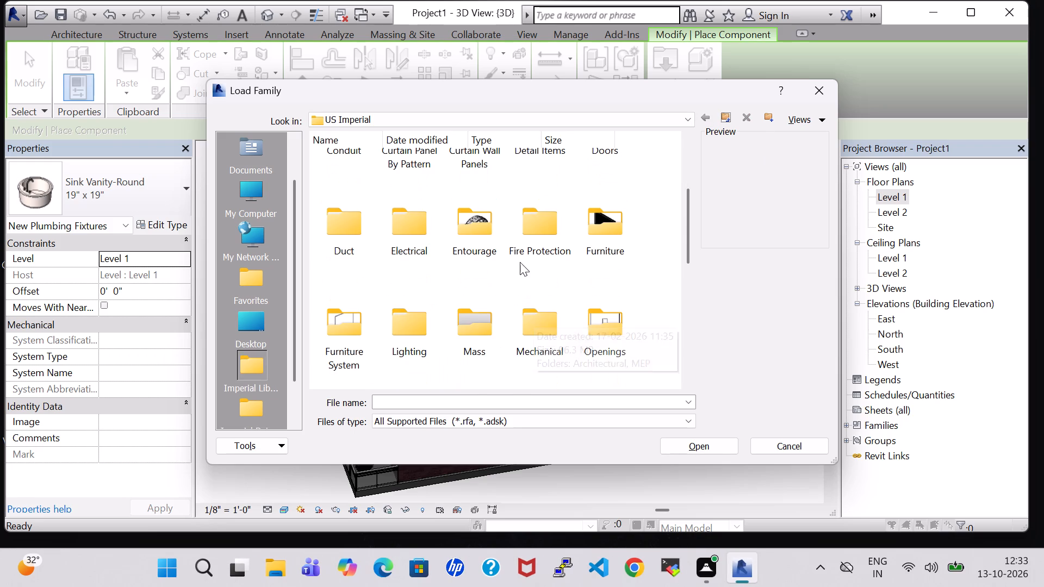
scroll(520, 262, down, 2)
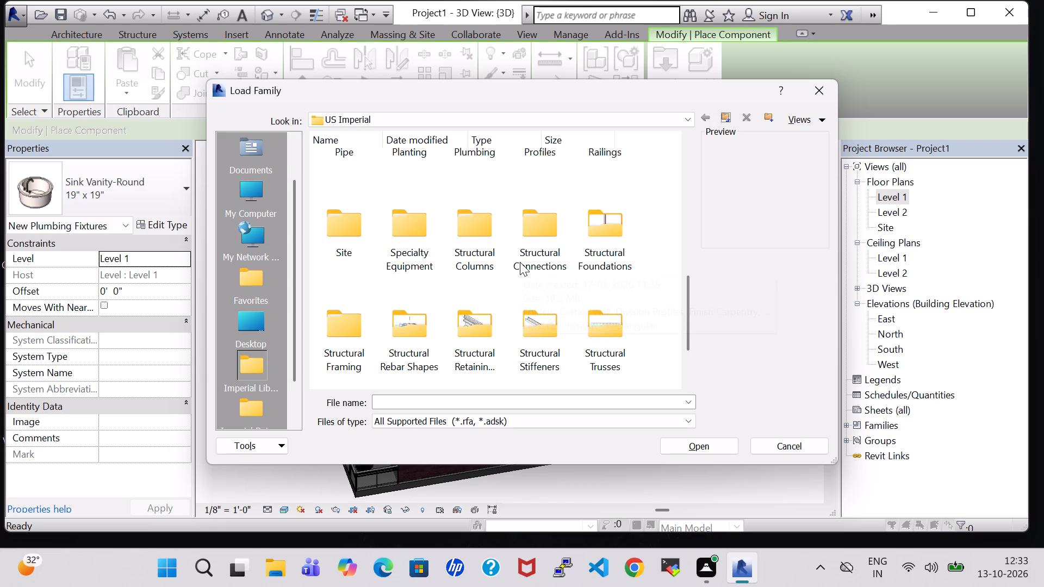
scroll(520, 262, up, 1)
click(415, 264)
click(415, 264)
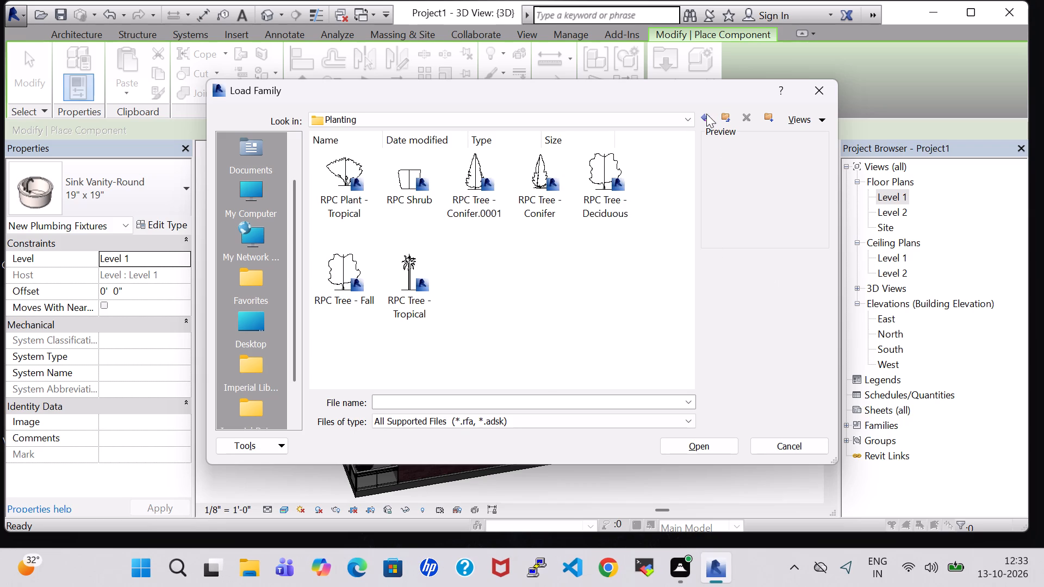
click(706, 114)
scroll(613, 292, down, 2)
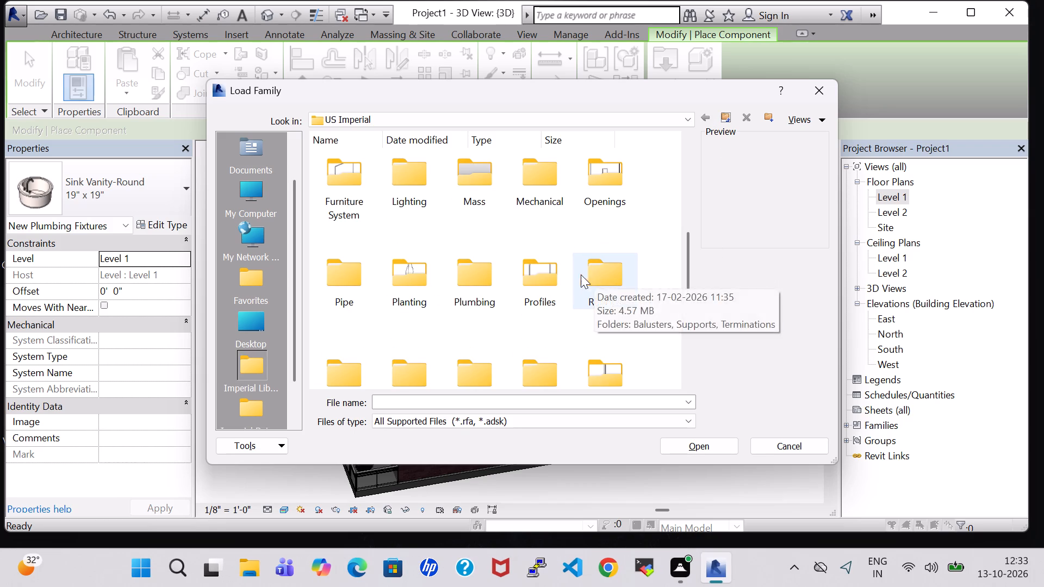
double_click(526, 279)
scroll(556, 282, down, 2)
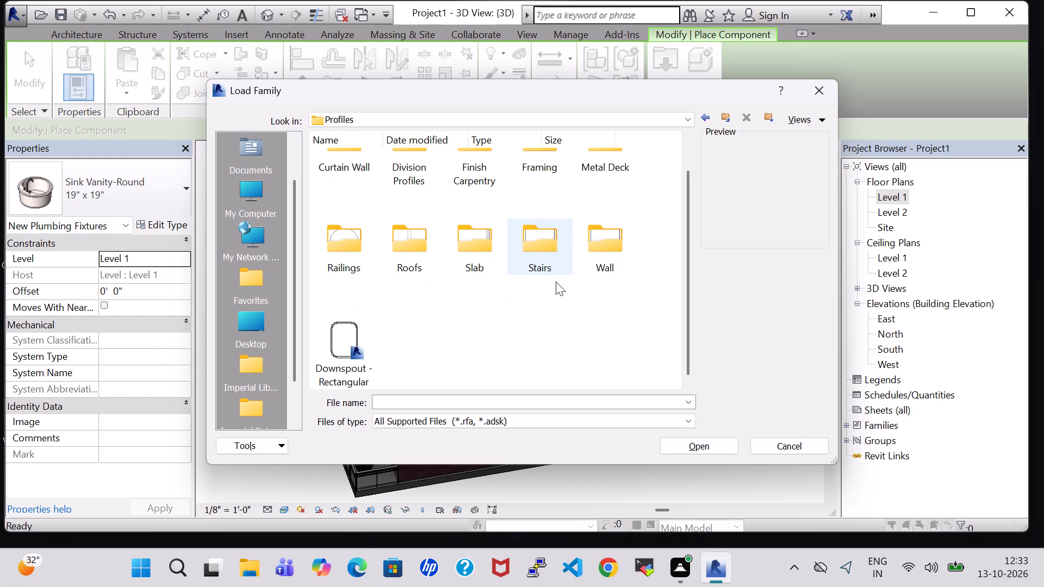
scroll(557, 282, up, 1)
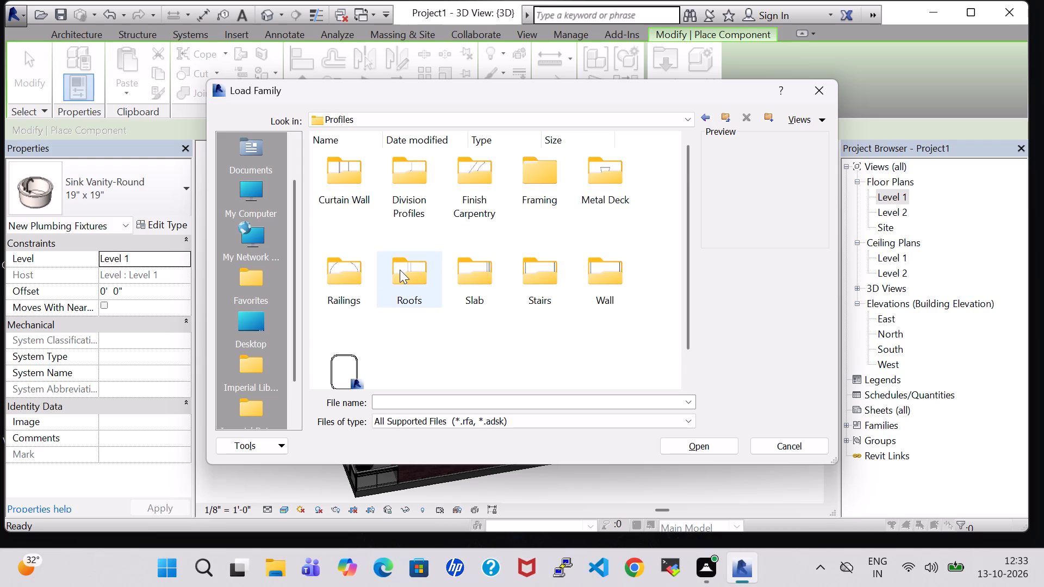
double_click(369, 270)
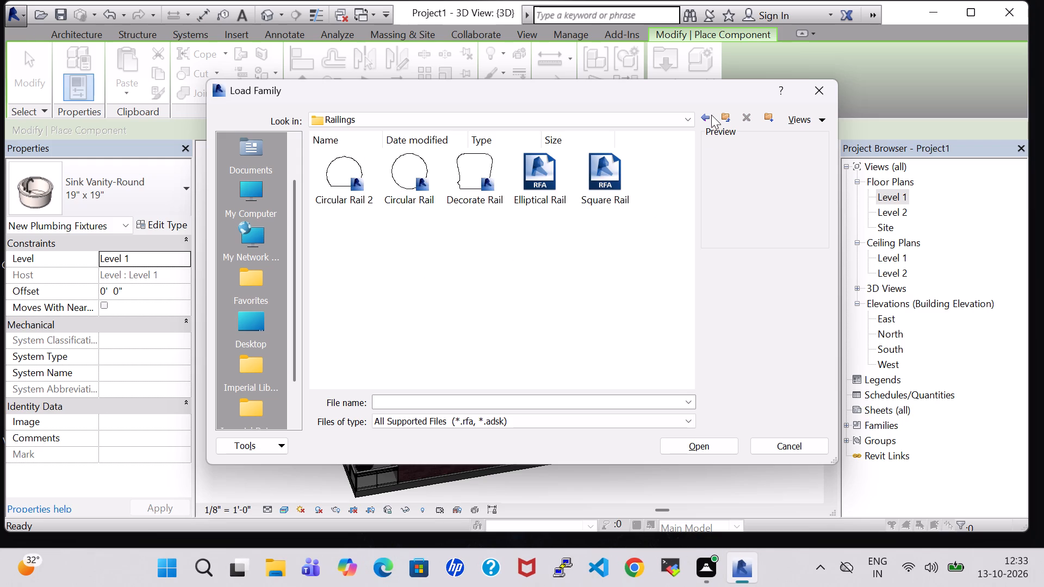
click(704, 116)
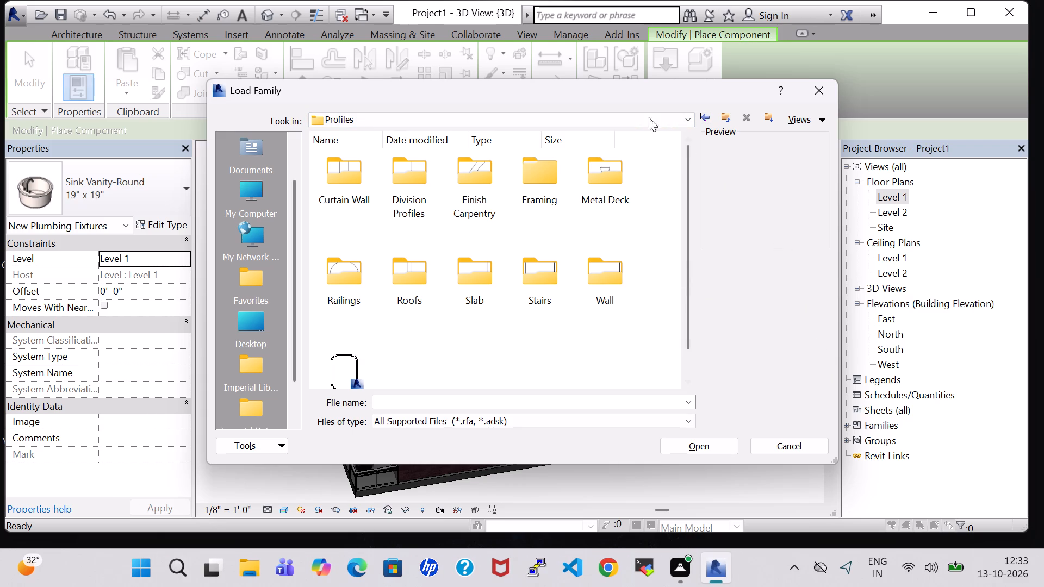
click(701, 121)
Look through the remaining US Imperial category folders and recheck the Site folder's subfolders.
scroll(646, 209, down, 6)
scroll(620, 247, down, 1)
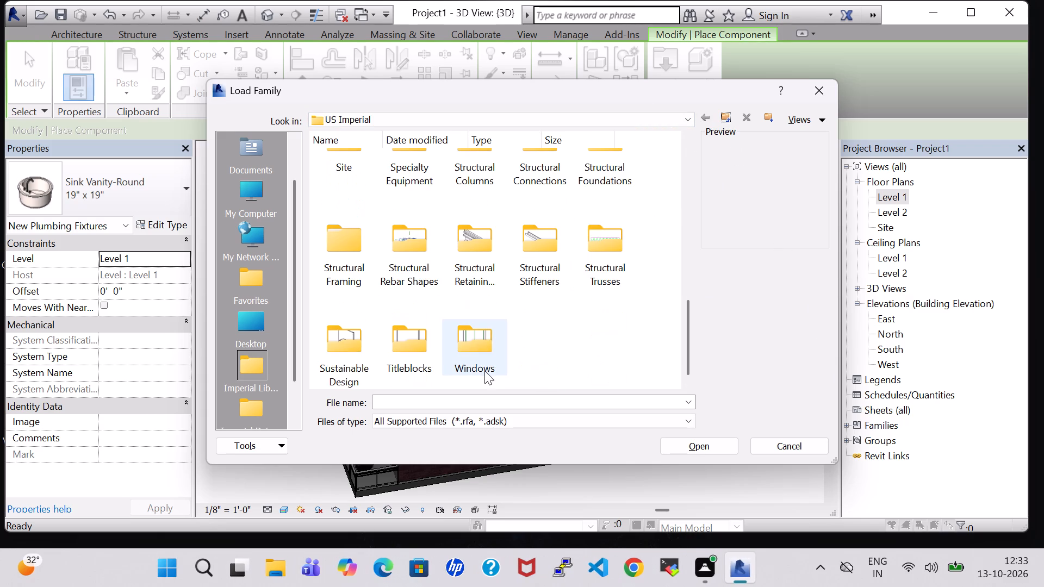
scroll(484, 367, up, 1)
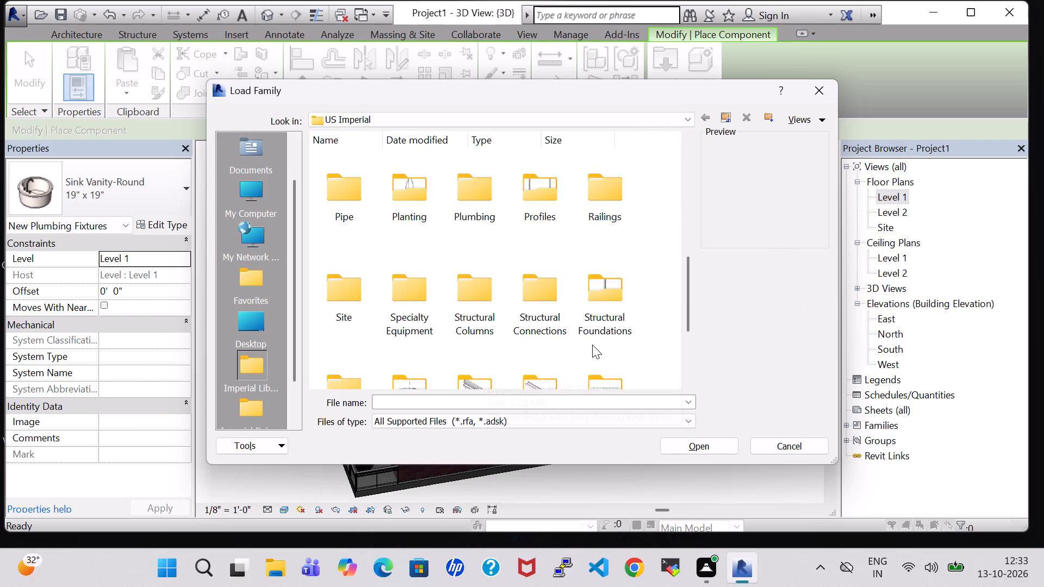
scroll(592, 345, up, 1)
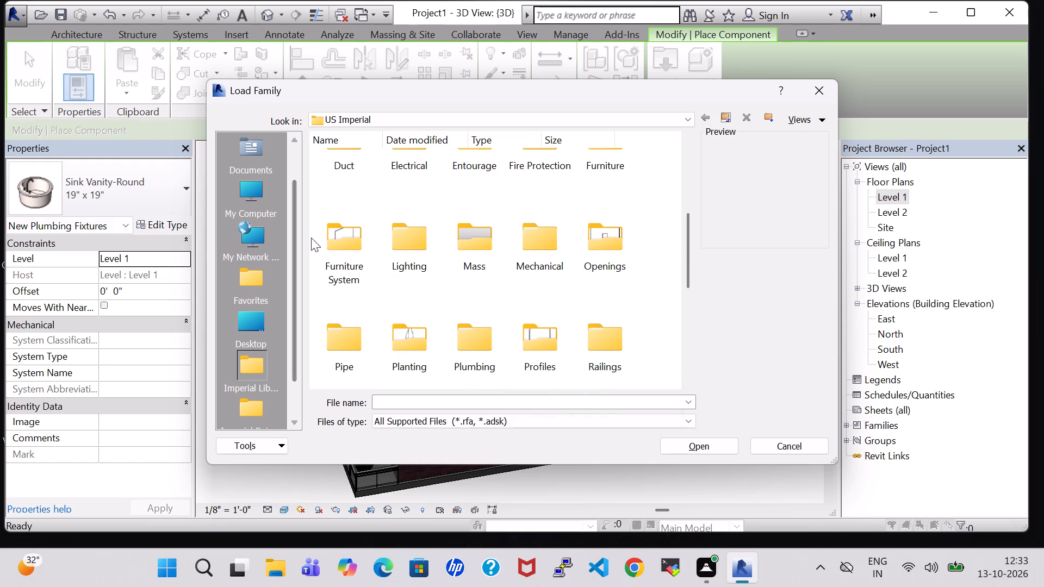
scroll(311, 238, down, 1)
double_click(355, 313)
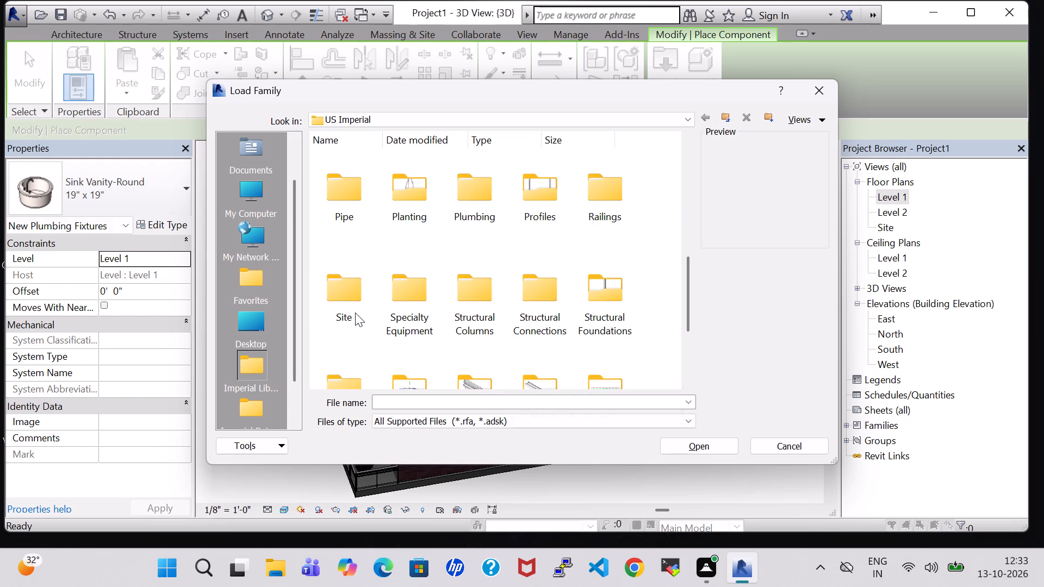
double_click(352, 278)
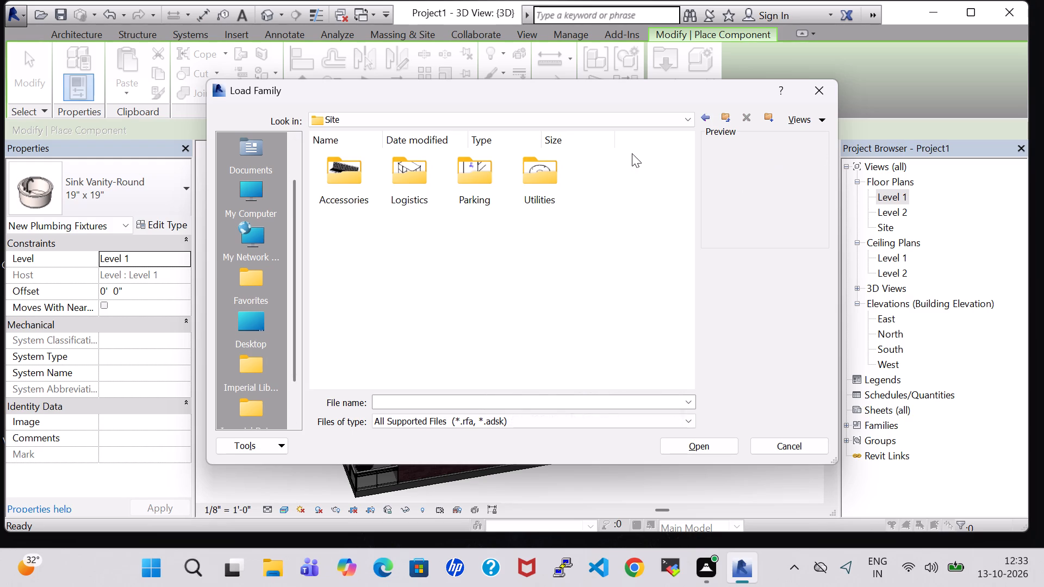
click(709, 113)
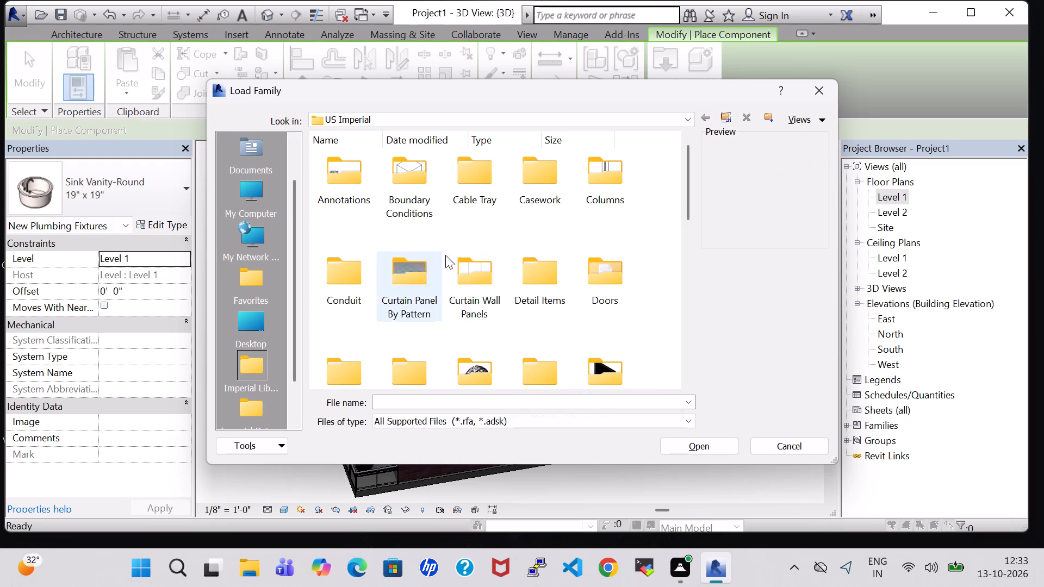
Examine the families in the US Imperial library's Annotations, Boundary Conditions, Cable Tray and Detail Items folders.
scroll(451, 258, up, 9)
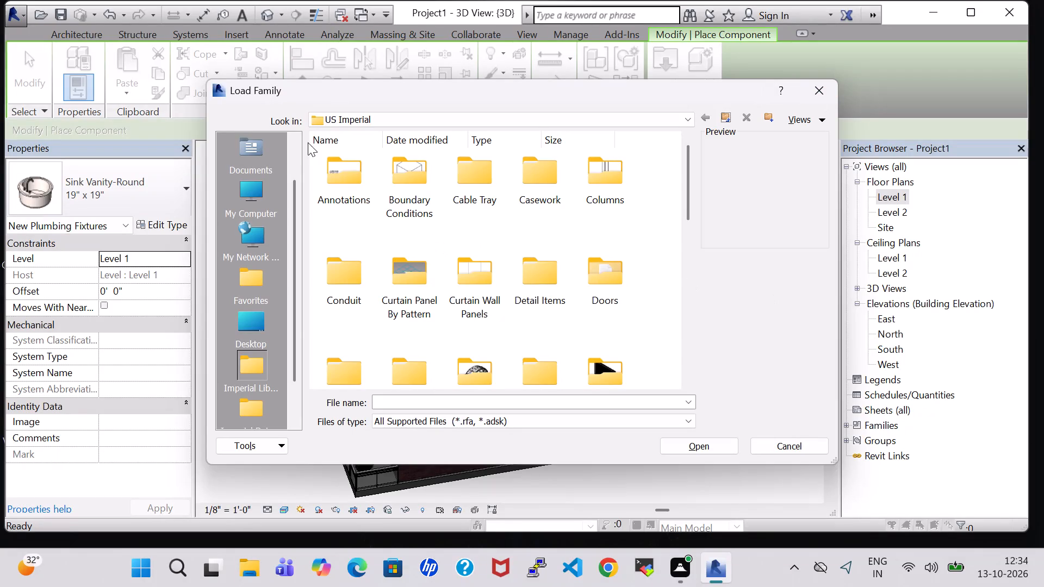
double_click(343, 165)
scroll(642, 199, down, 5)
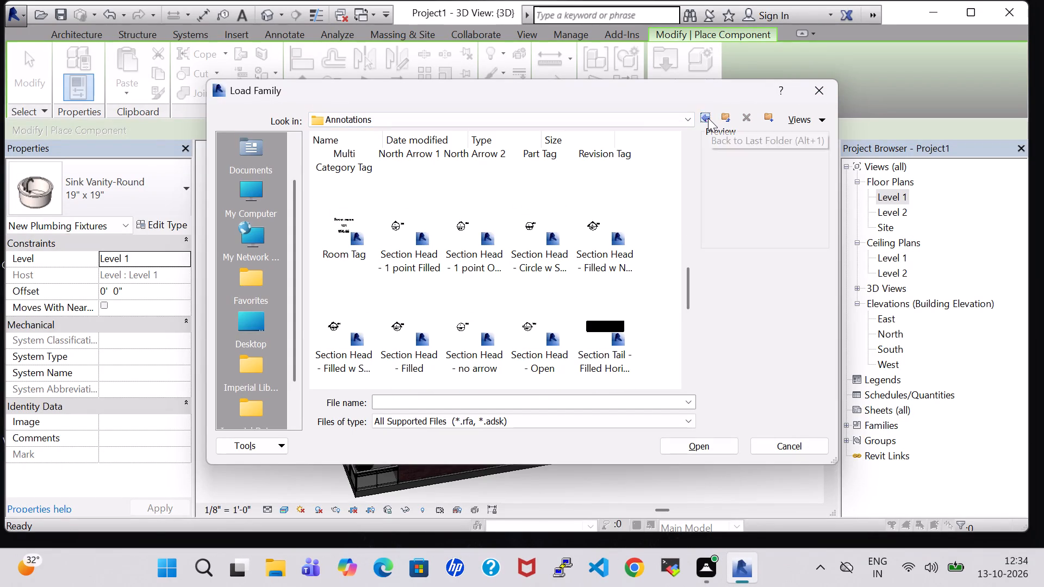
click(708, 118)
double_click(397, 202)
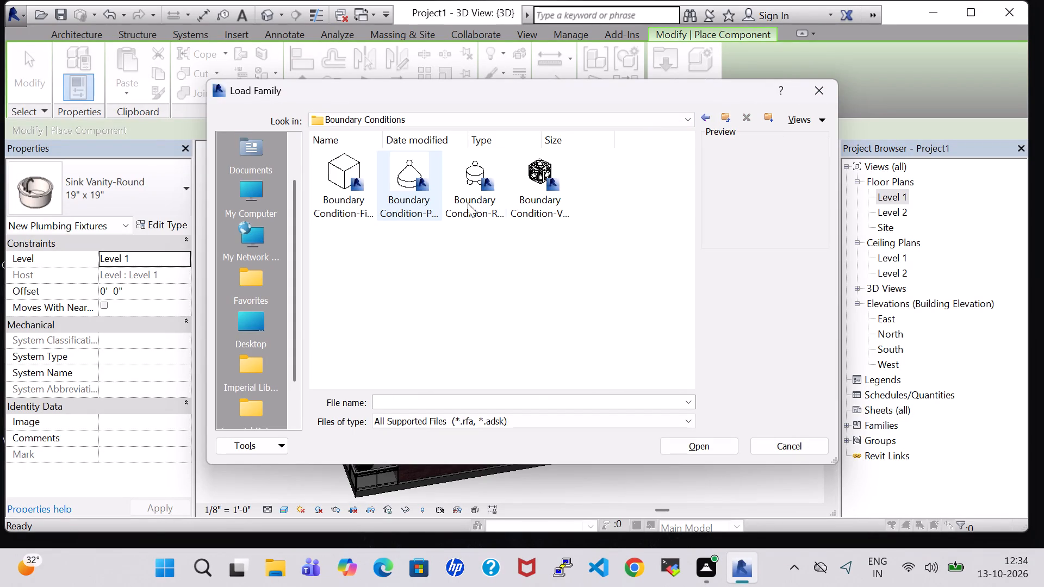
click(705, 118)
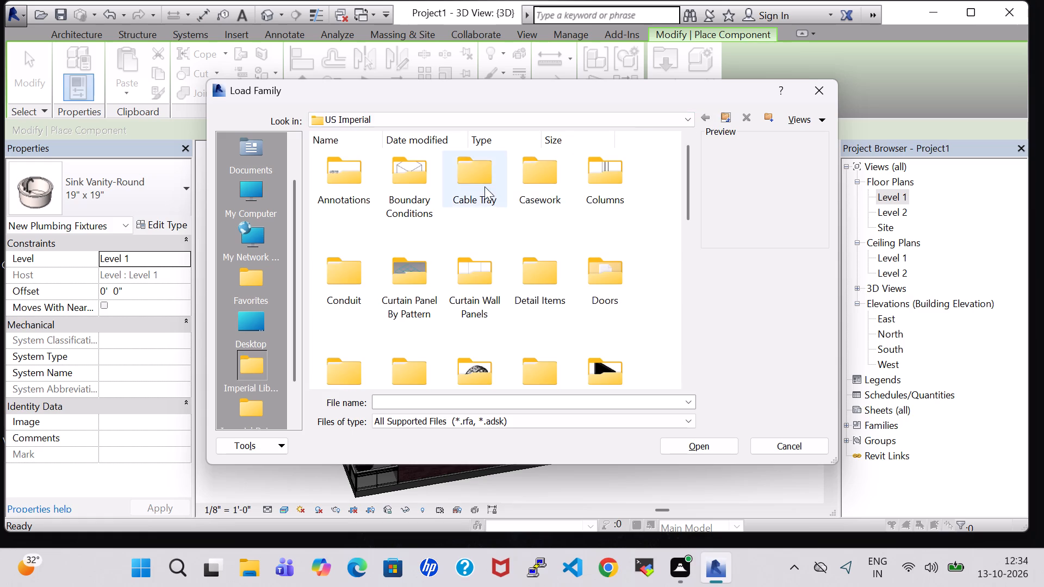
double_click(484, 186)
click(709, 120)
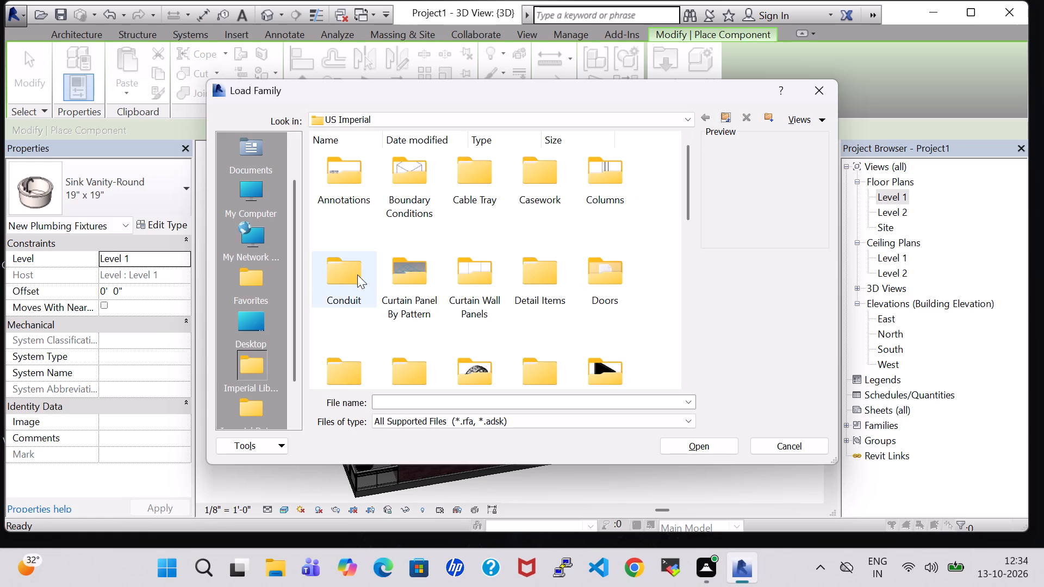
double_click(523, 285)
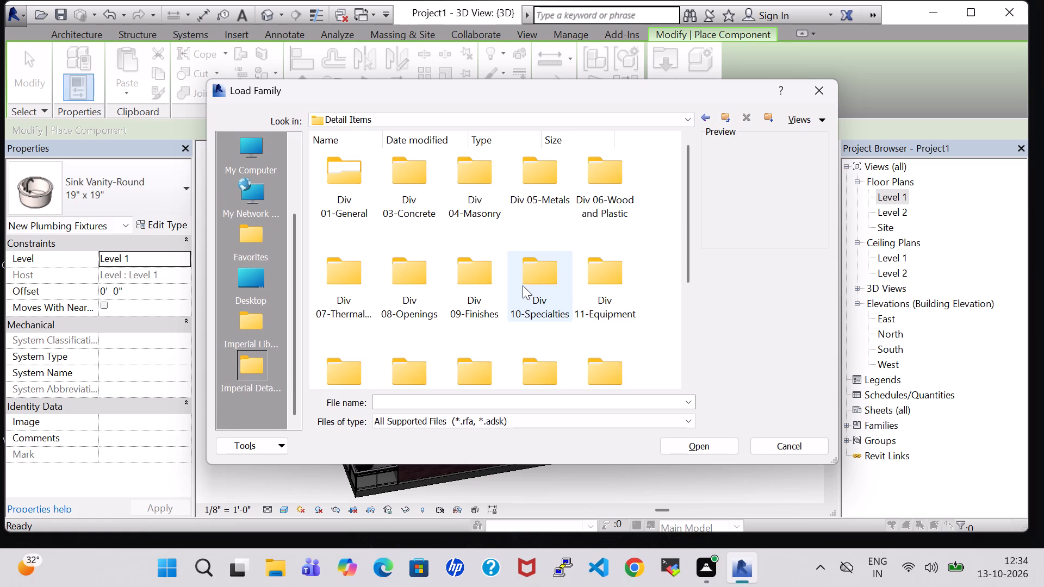
scroll(550, 245, down, 3)
click(710, 118)
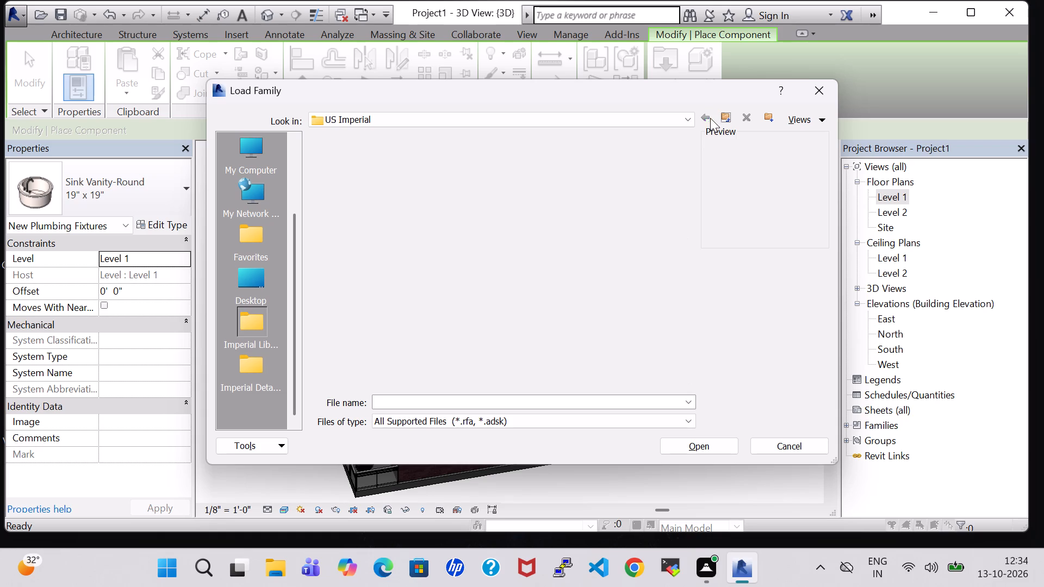
Look through the US Imperial library's Entourage folder and its Furniture folder with the Seating subfolder, and leave component placement.
scroll(554, 253, down, 1)
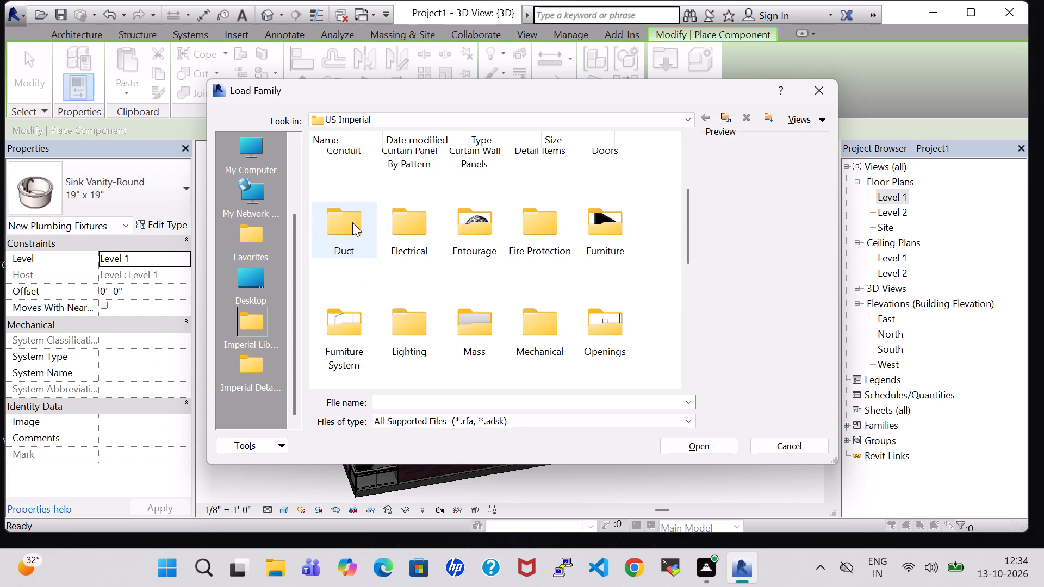
double_click(467, 216)
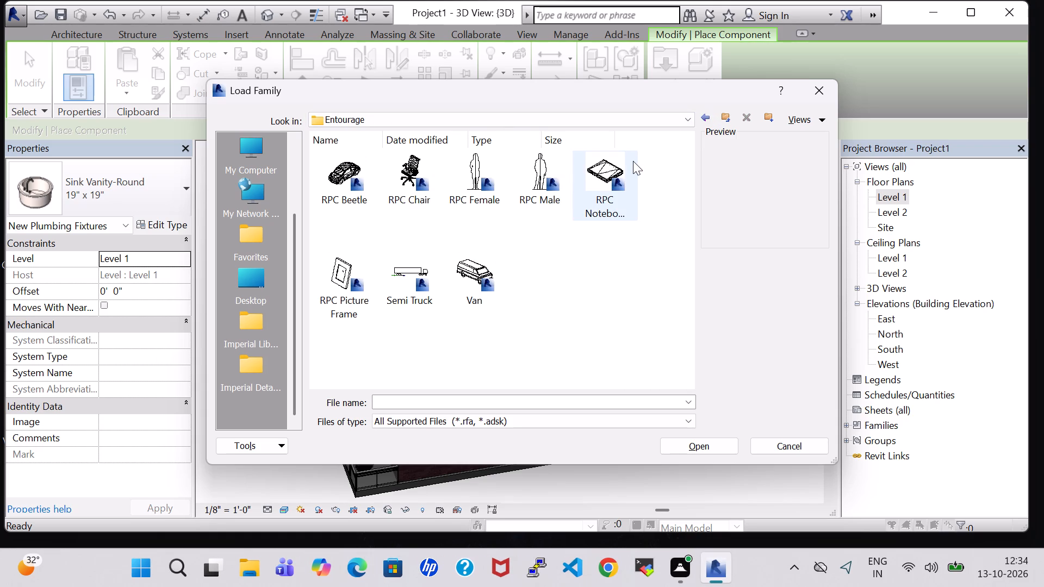
click(706, 117)
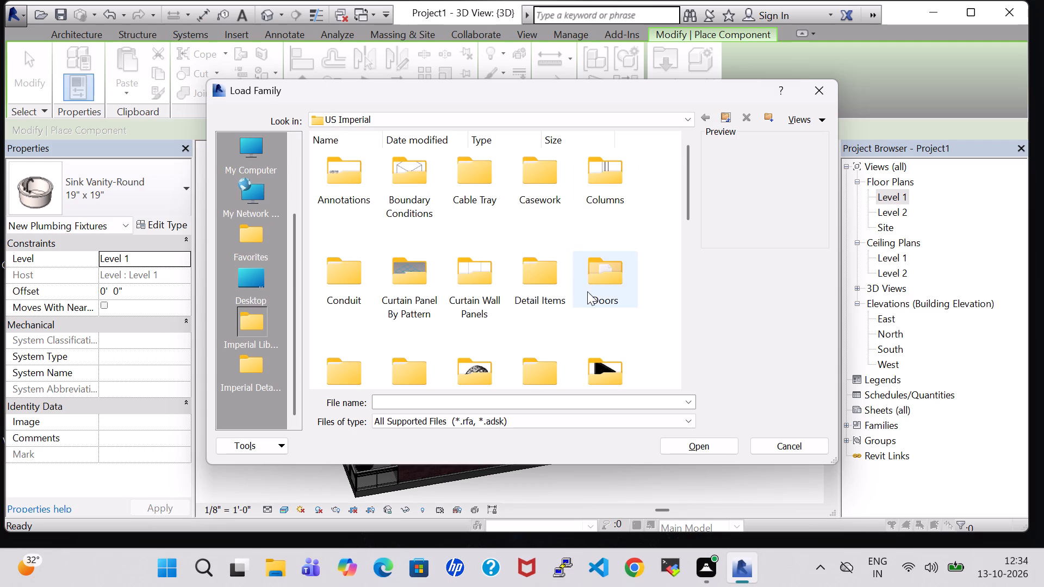
click(621, 389)
double_click(617, 376)
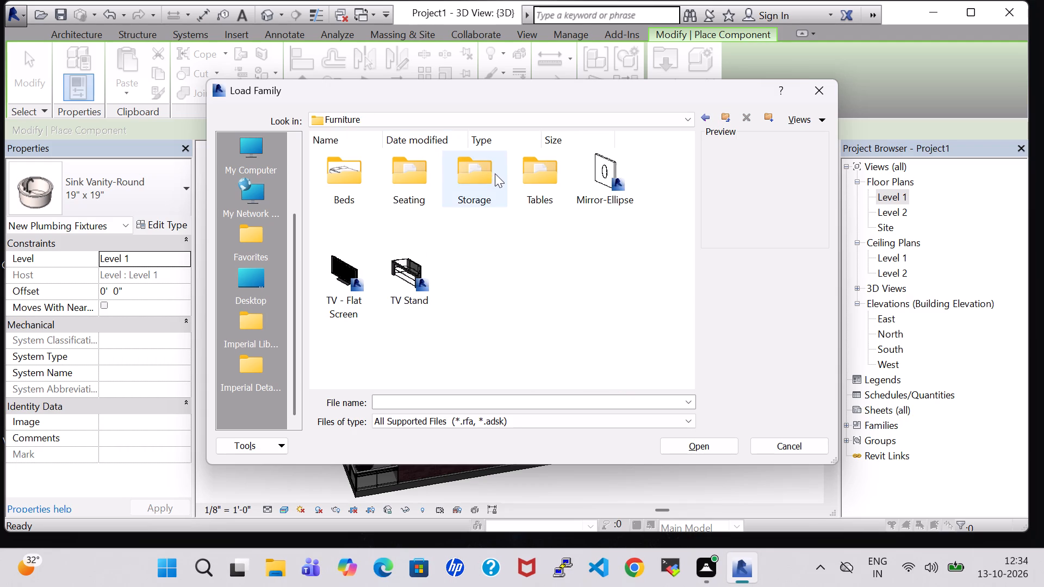
double_click(402, 185)
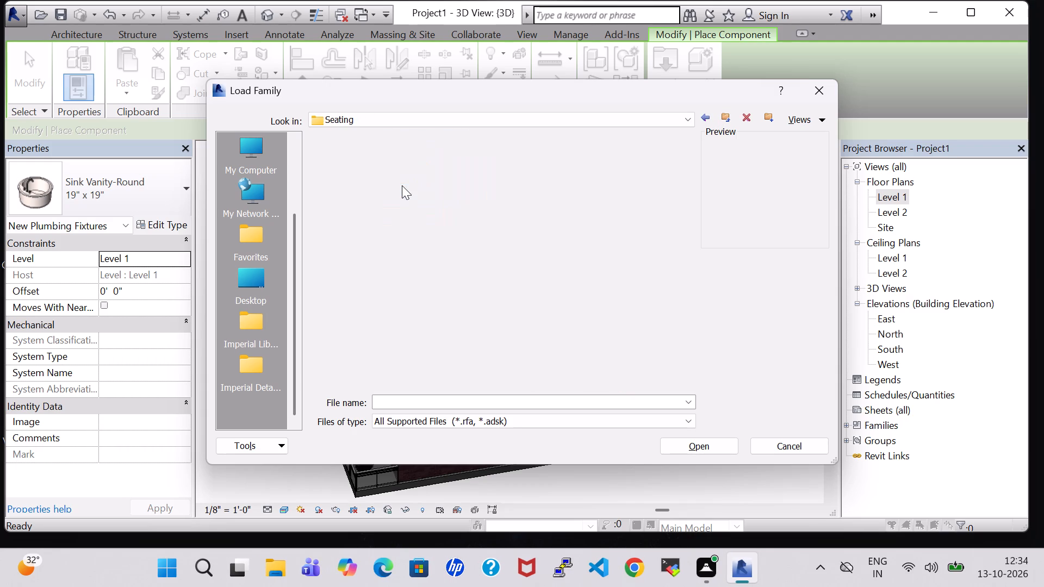
click(831, 90)
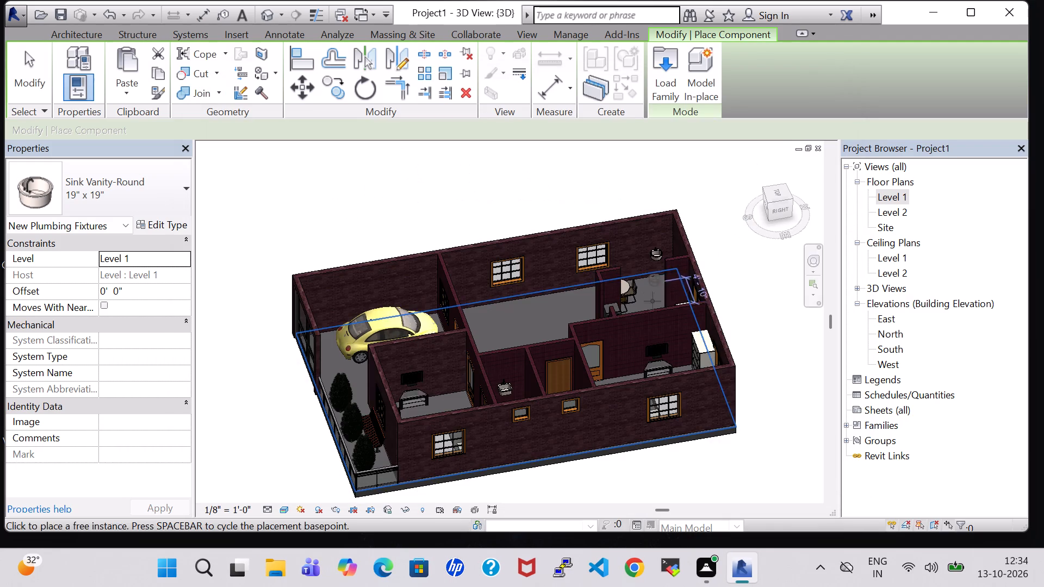
key(Escape)
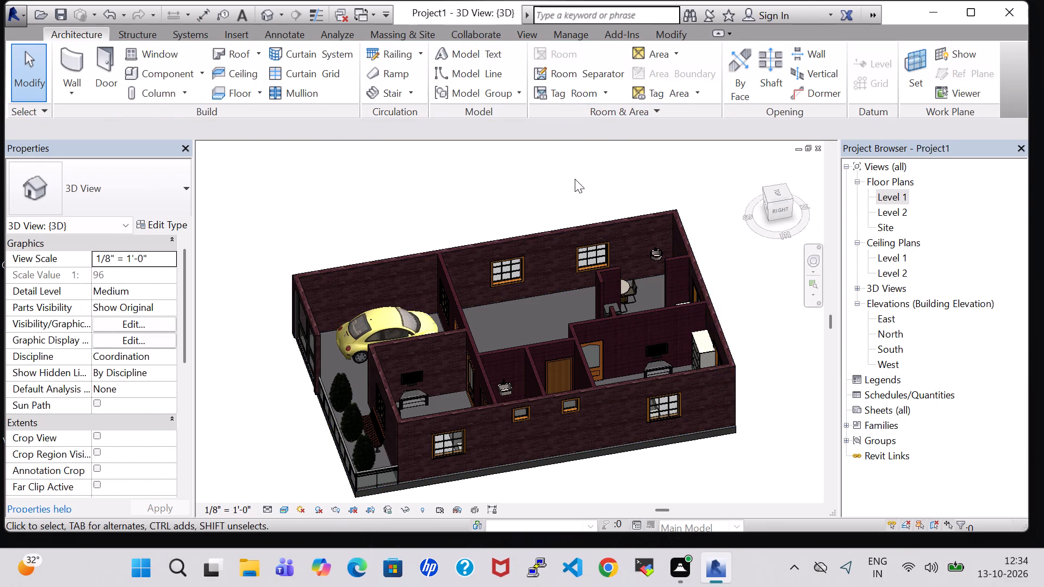
Inspect the furnished house in the 3D view from several angles to check the rooms.
shift+middle_drag(575, 179, 635, 267)
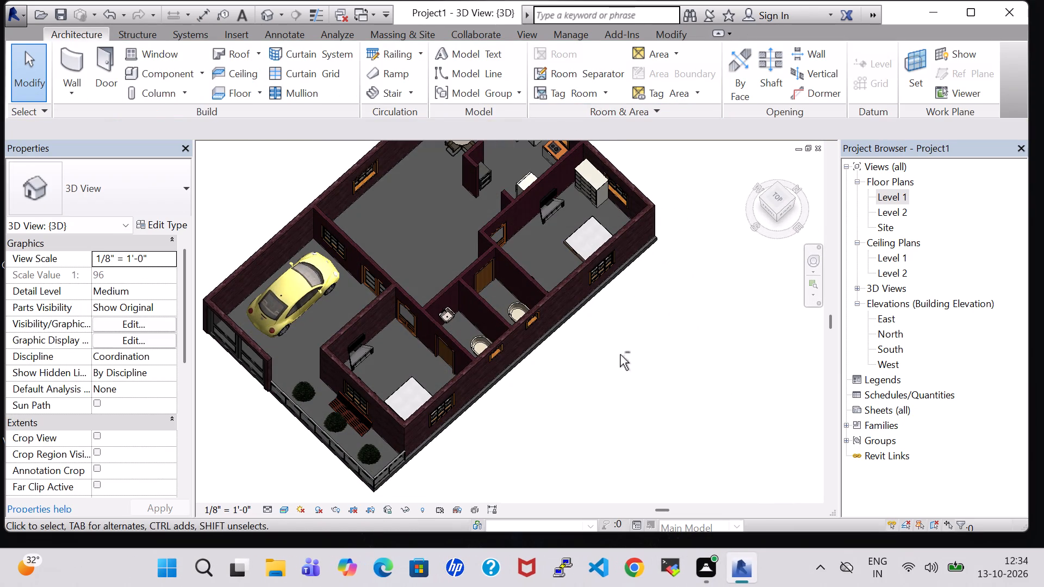
shift+middle_drag(620, 354, 658, 291)
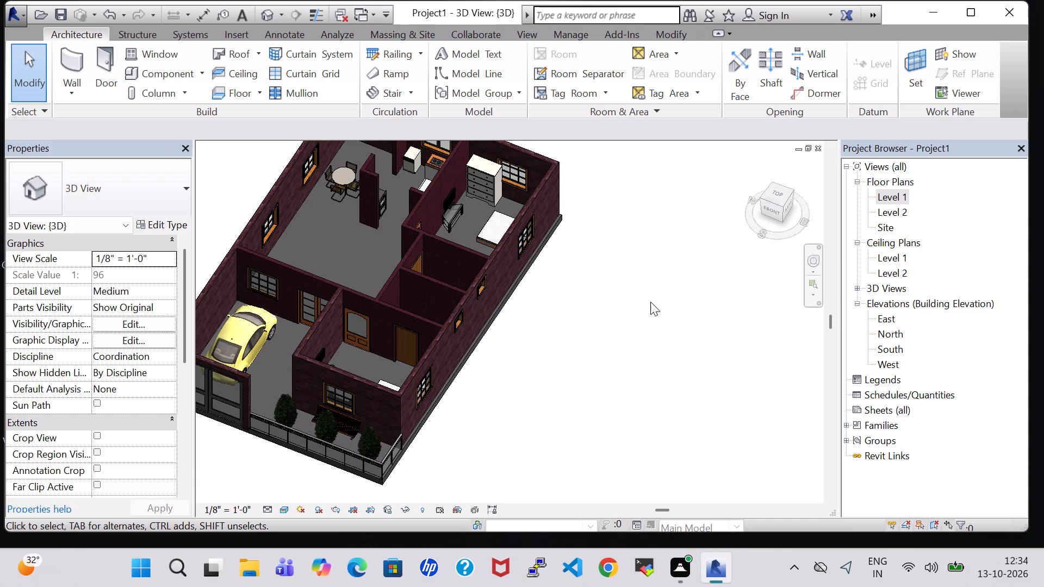
shift+middle_drag(620, 315, 643, 260)
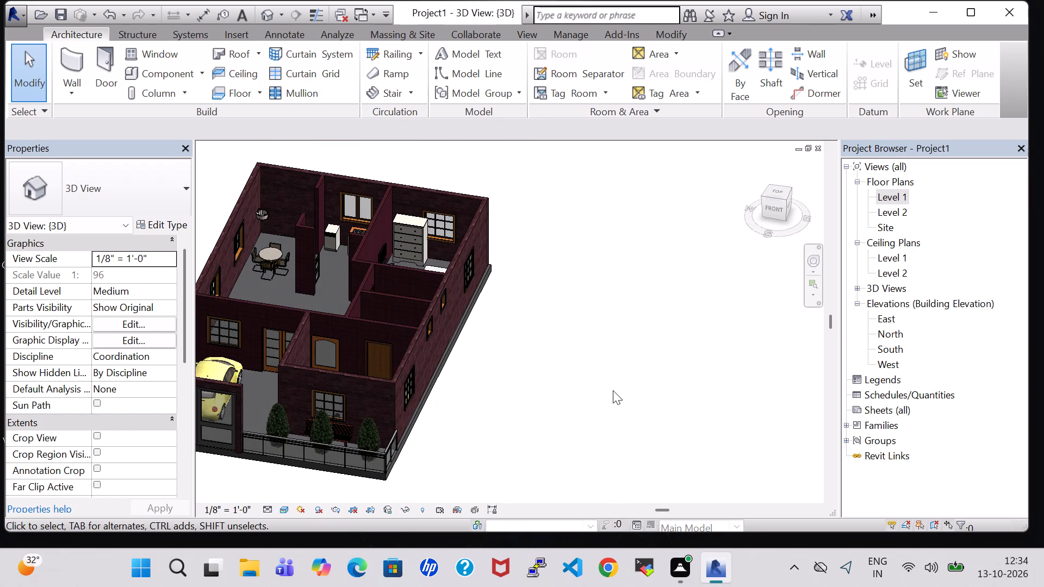
shift+middle_drag(613, 390, 686, 496)
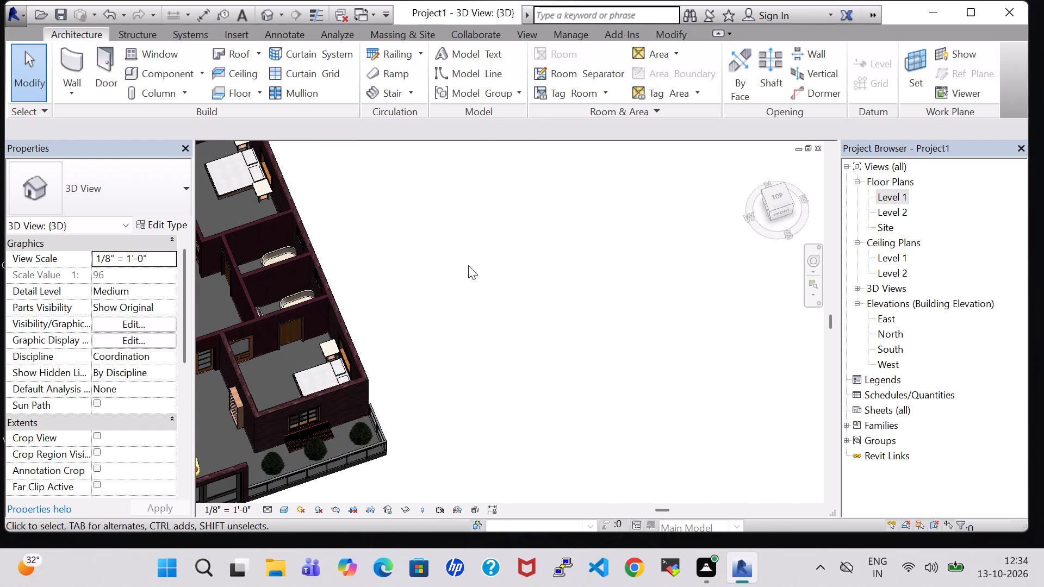
middle_drag(468, 265, 731, 266)
shift+middle_drag(698, 336, 678, 288)
middle_drag(687, 306, 651, 298)
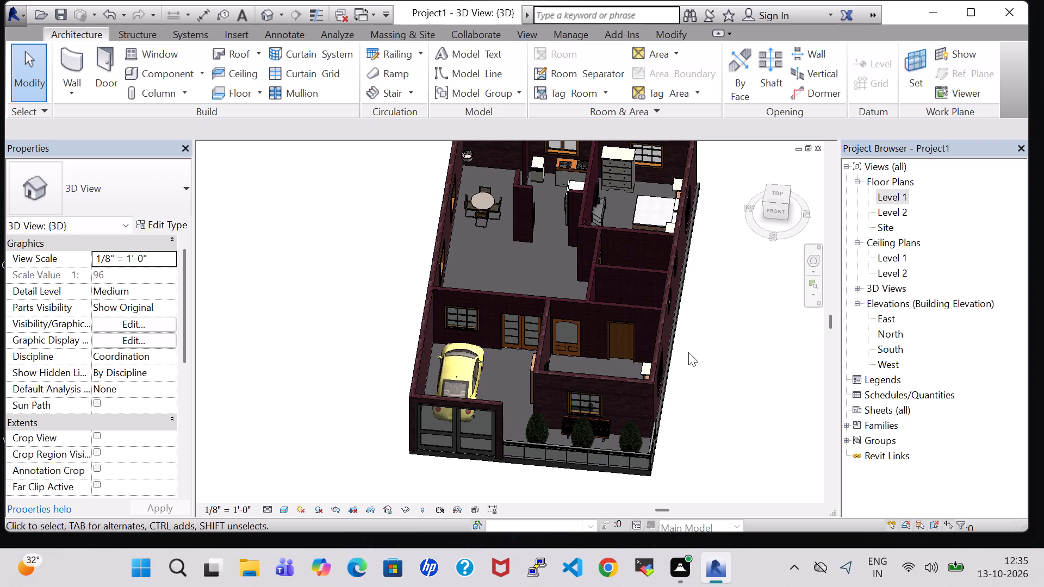
shift+middle_drag(694, 378, 719, 386)
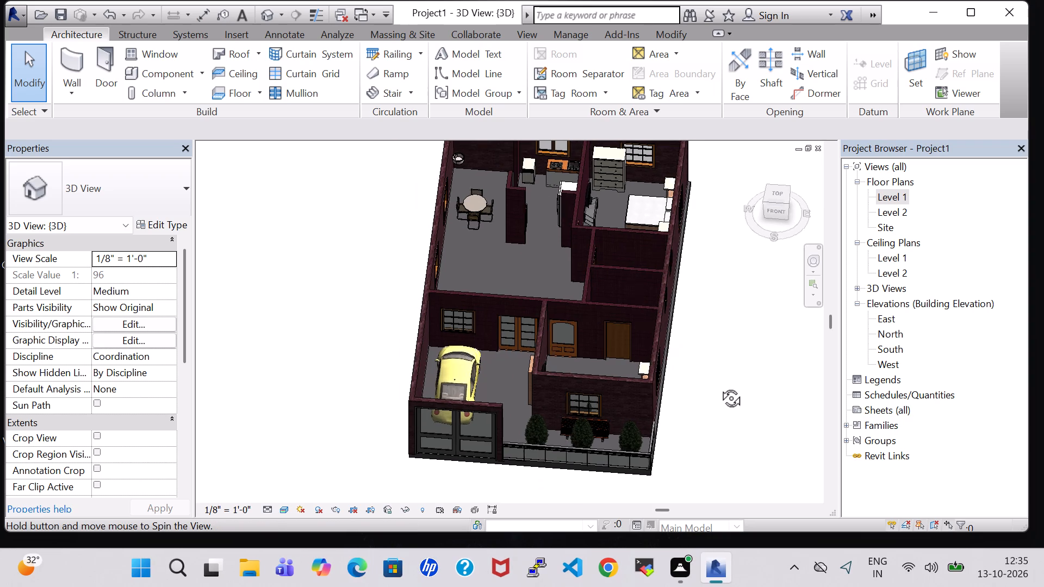
shift+middle_drag(719, 386, 760, 360)
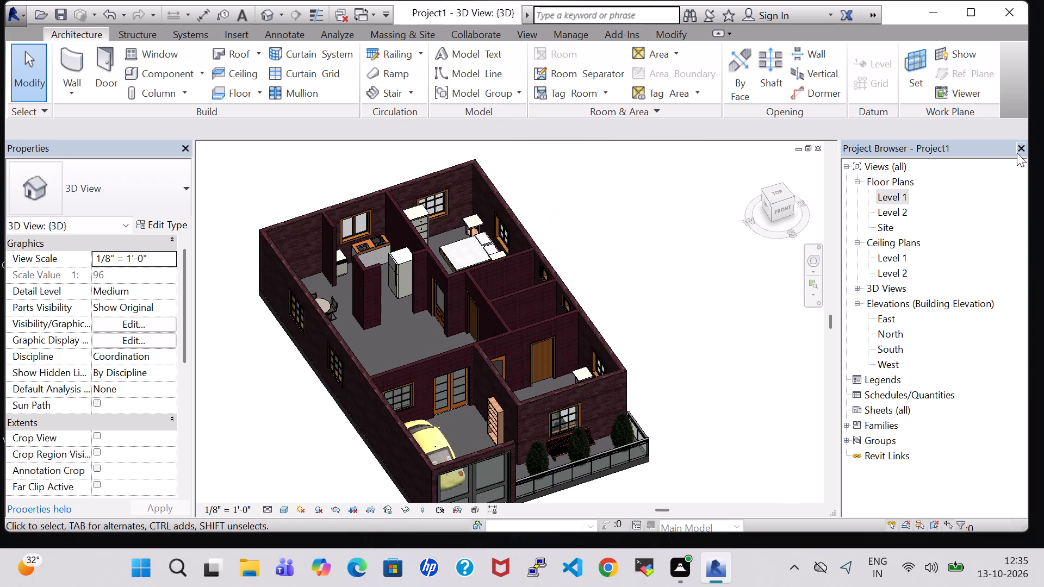
In the Level 1 floor plan, load the Sofa-Corbu family from the Seating subfolder of the US Imperial library's Furniture folder.
double_click(903, 198)
scroll(537, 423, down, 1)
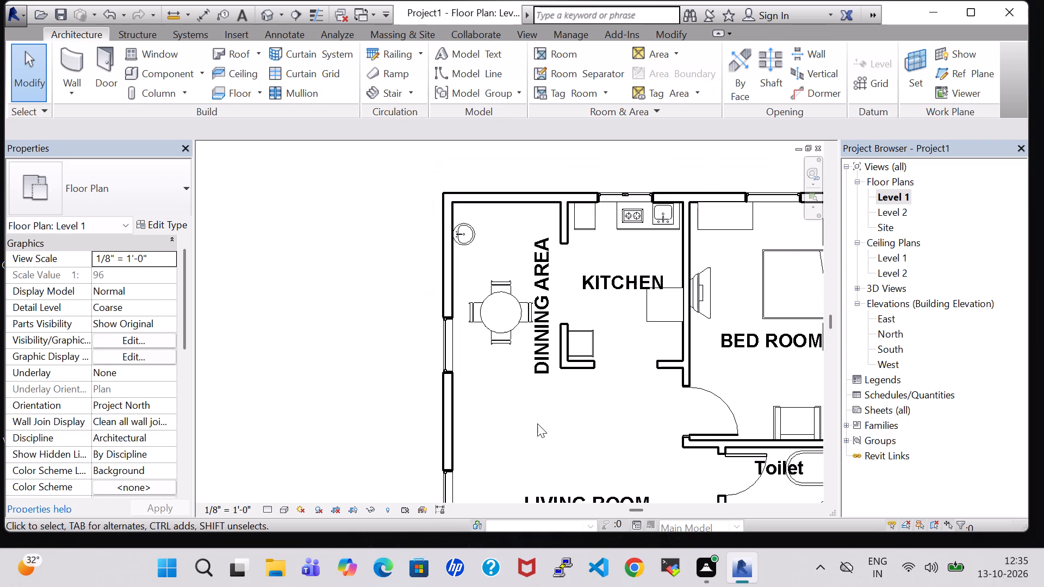
middle_drag(537, 425, 437, 218)
scroll(437, 218, down, 1)
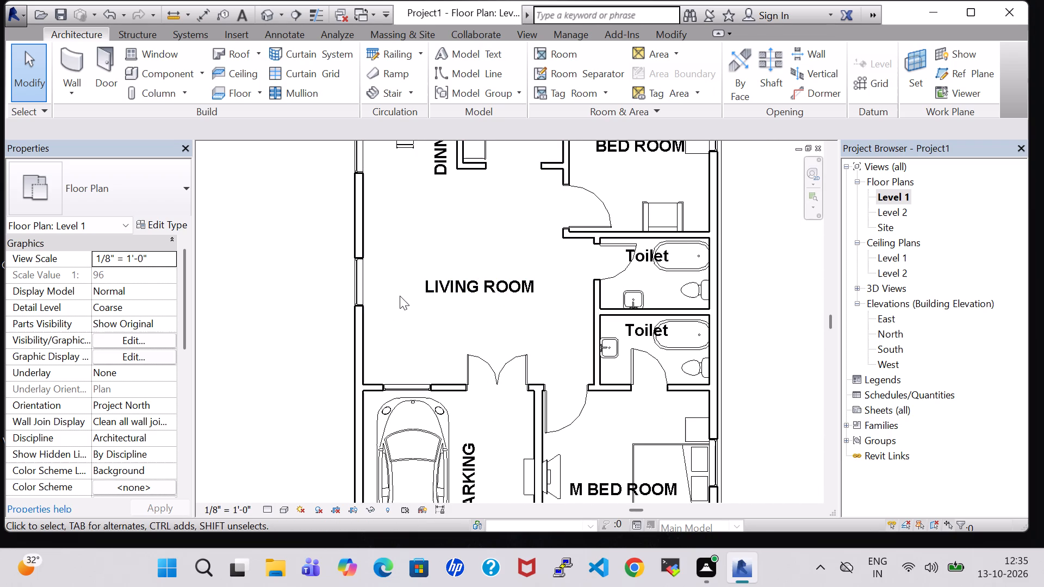
middle_drag(400, 296, 390, 296)
click(160, 77)
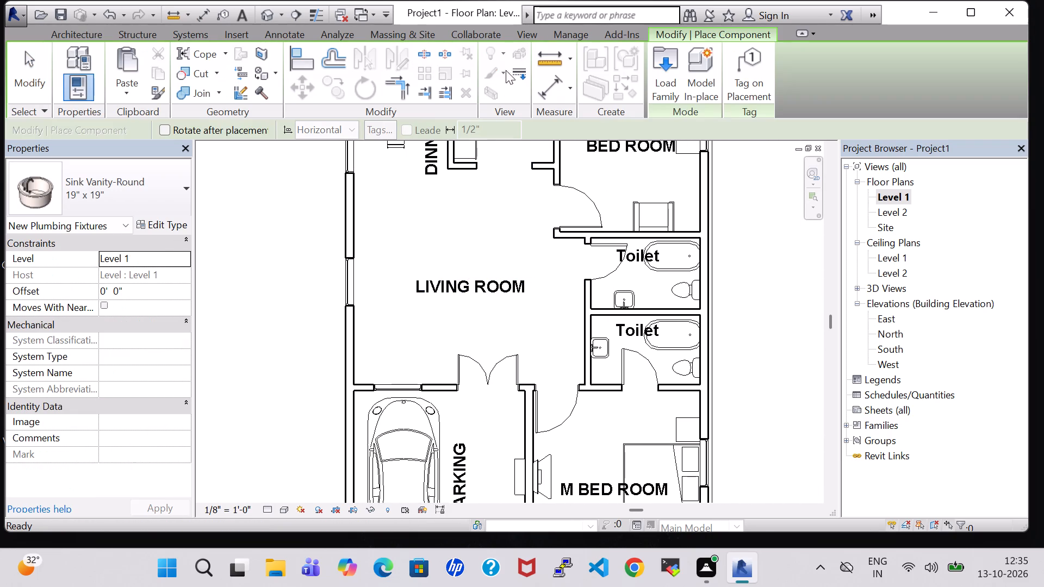
click(654, 64)
scroll(496, 273, down, 1)
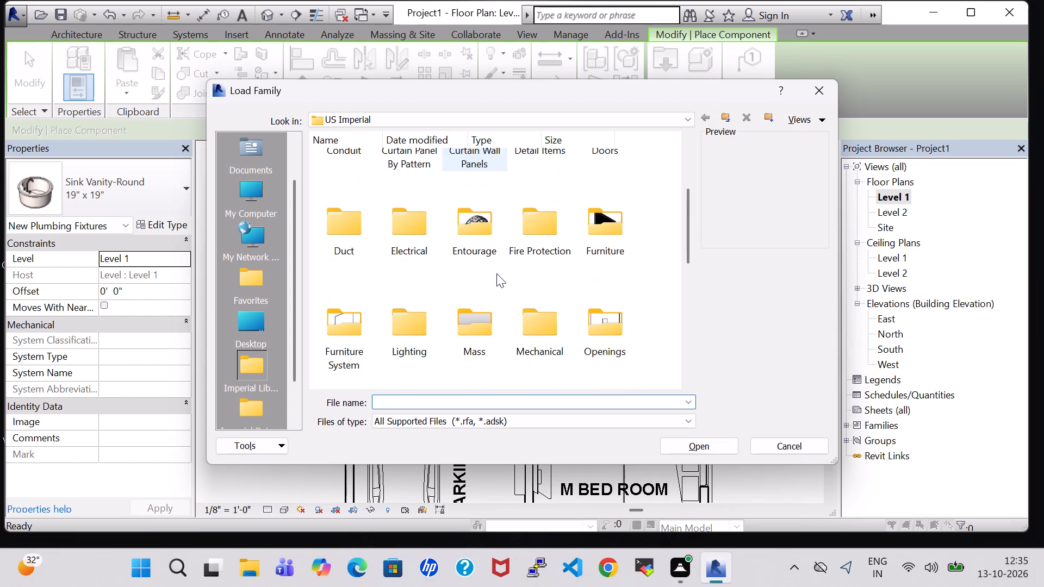
double_click(612, 231)
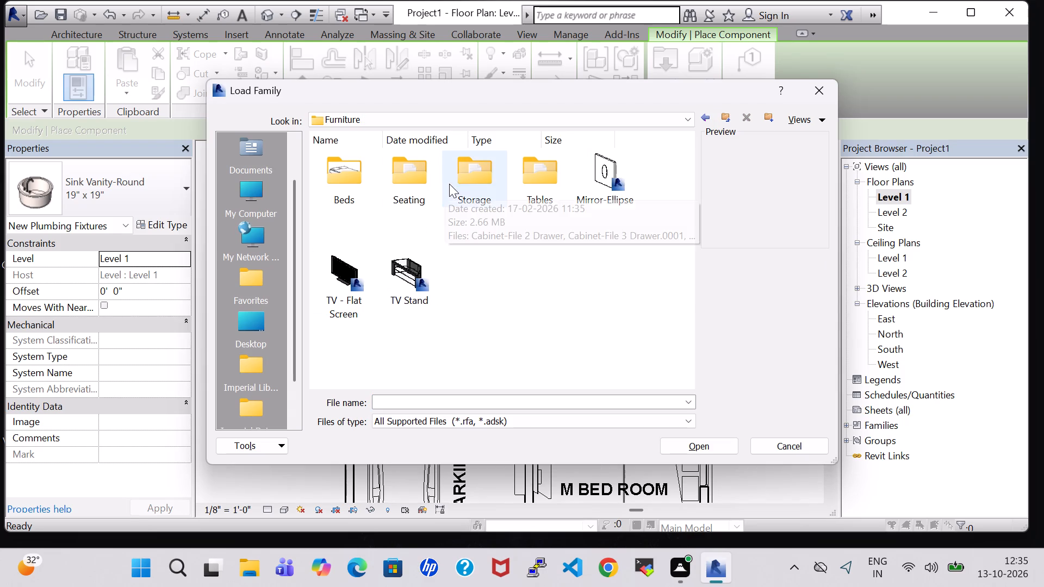
double_click(411, 178)
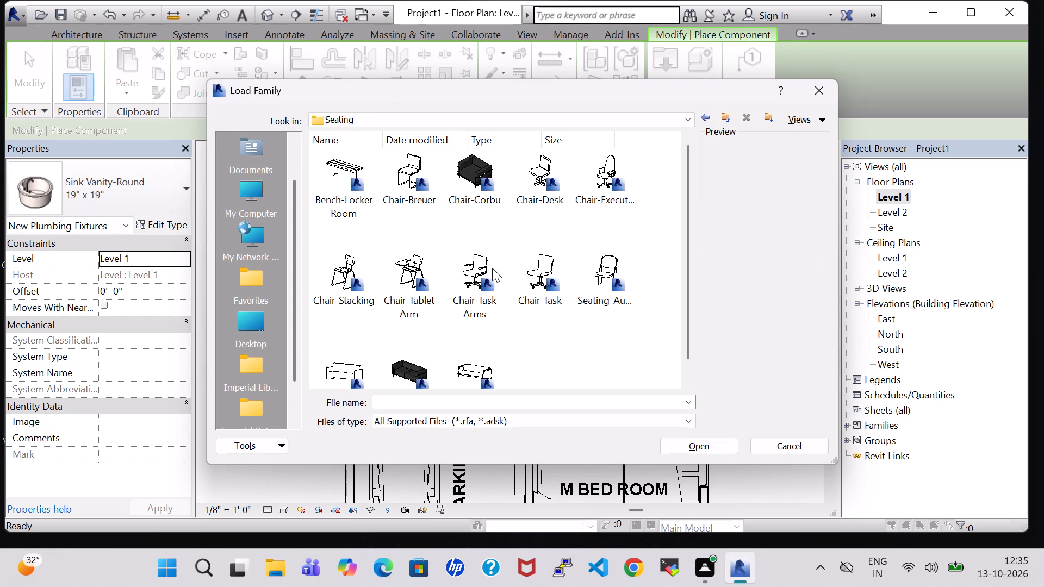
click(409, 368)
click(716, 441)
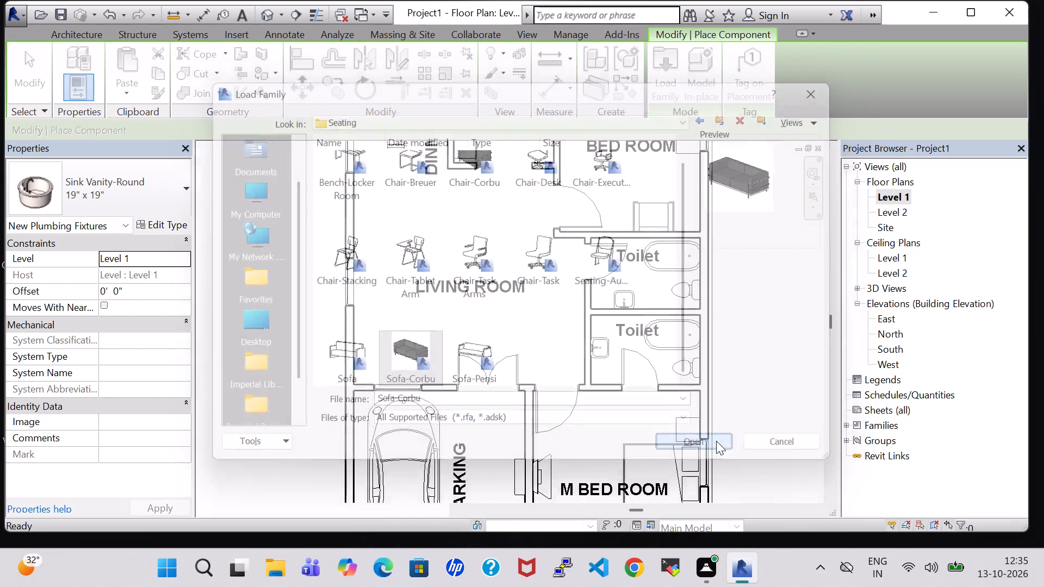
Place three Sofa-Corbu sofas in the living room: one rotated against the west outer wall, one near the parking wall, and one facing that from the north.
key(space)
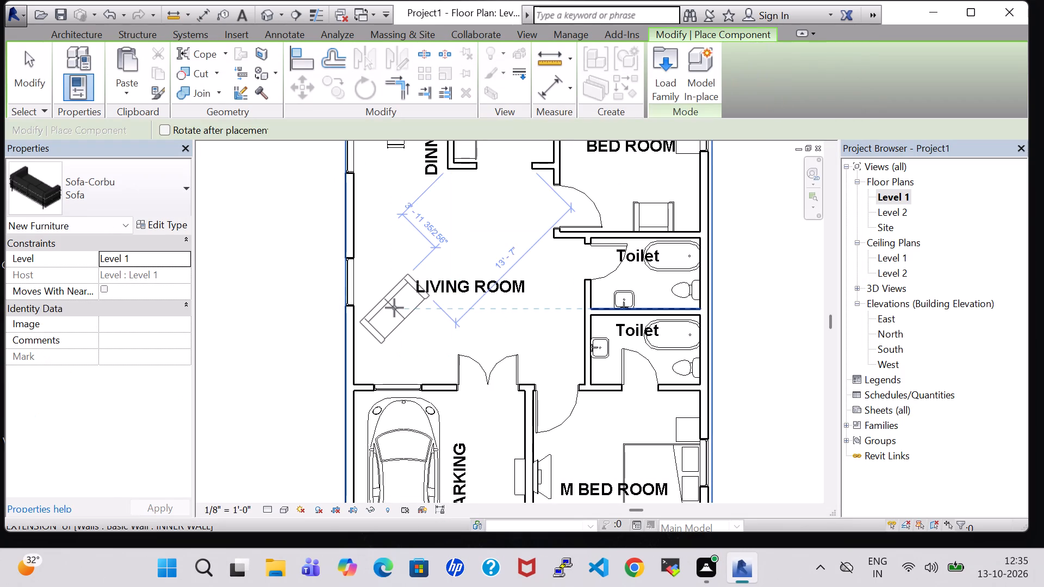
key(space)
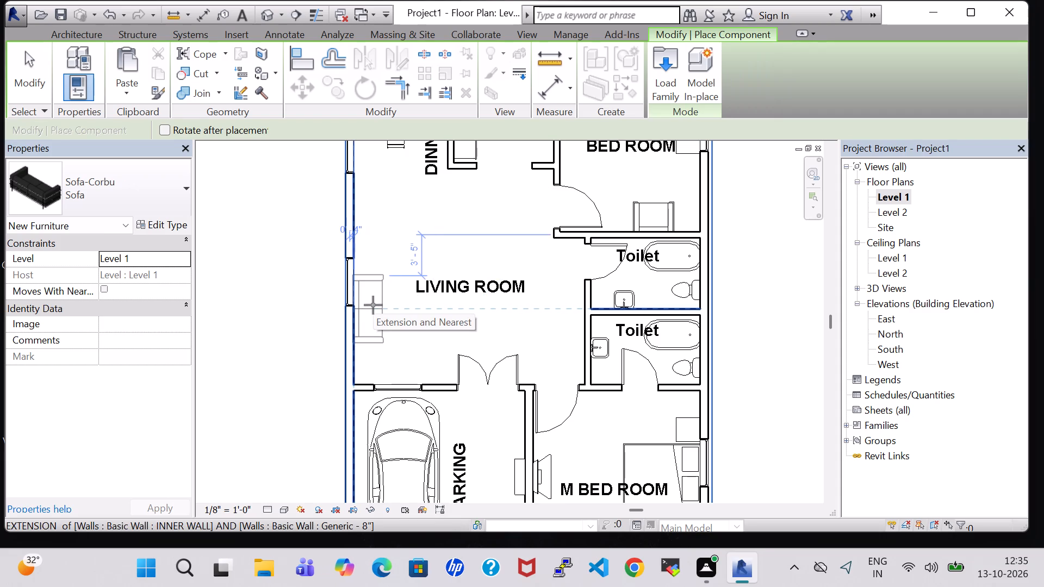
click(373, 305)
key(space)
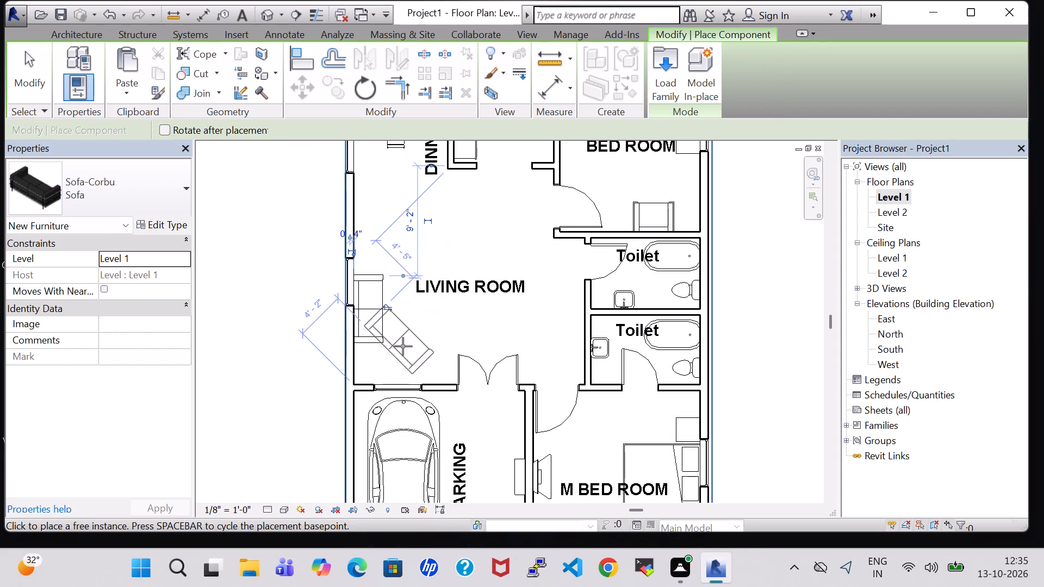
key(space)
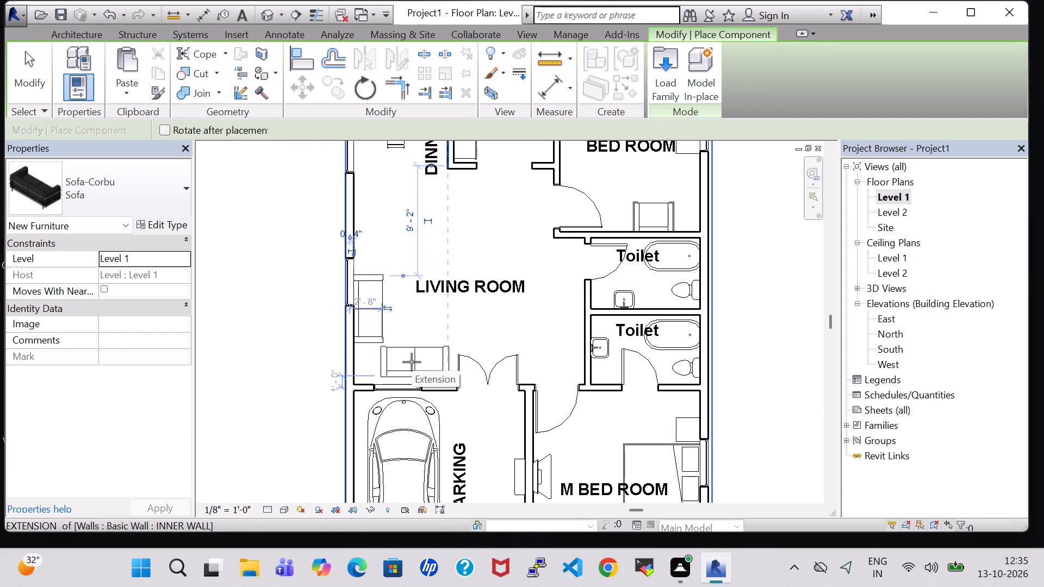
click(412, 362)
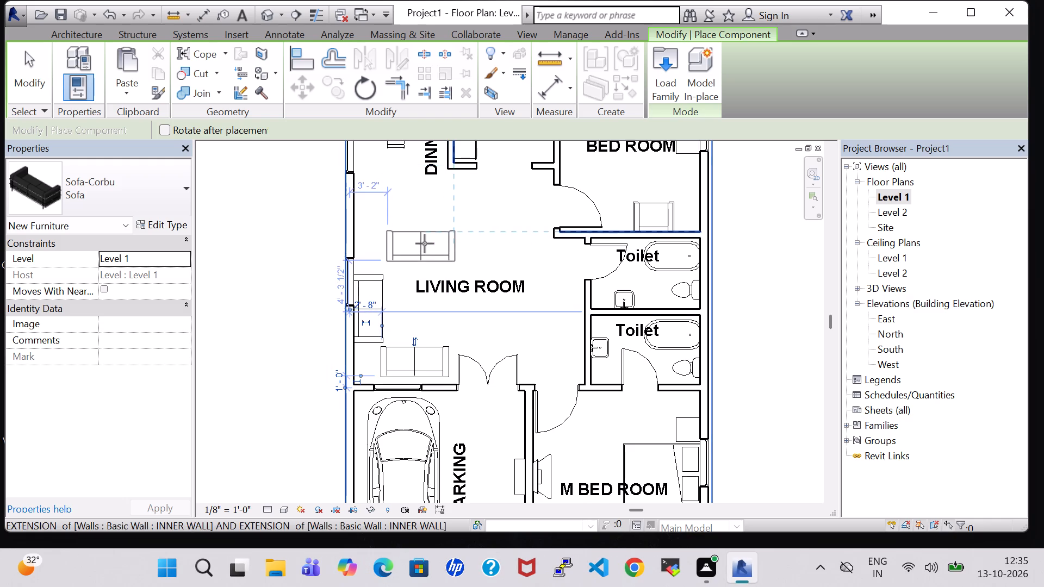
key(space)
key(space)
key(space)
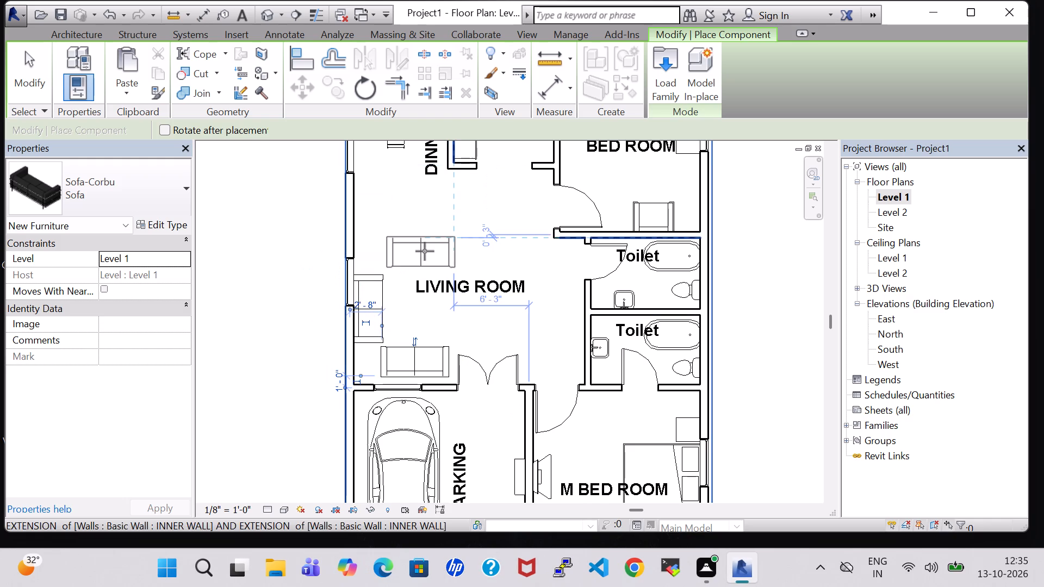
click(425, 251)
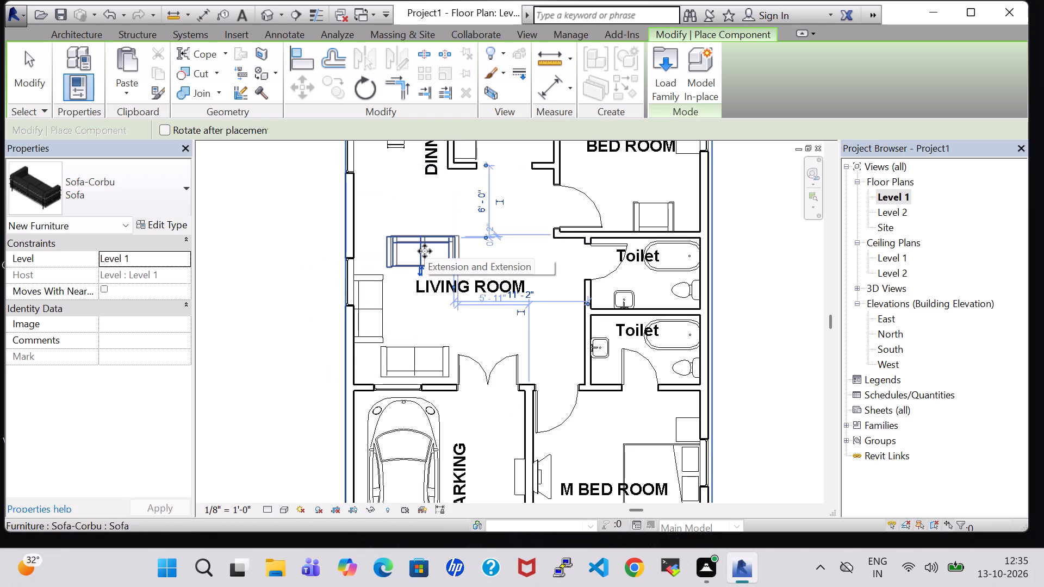
Leave sofa placement and load the Table-Round family from the Tables subfolder of the US Imperial library's Furniture folder.
key(Escape)
key(Escape)
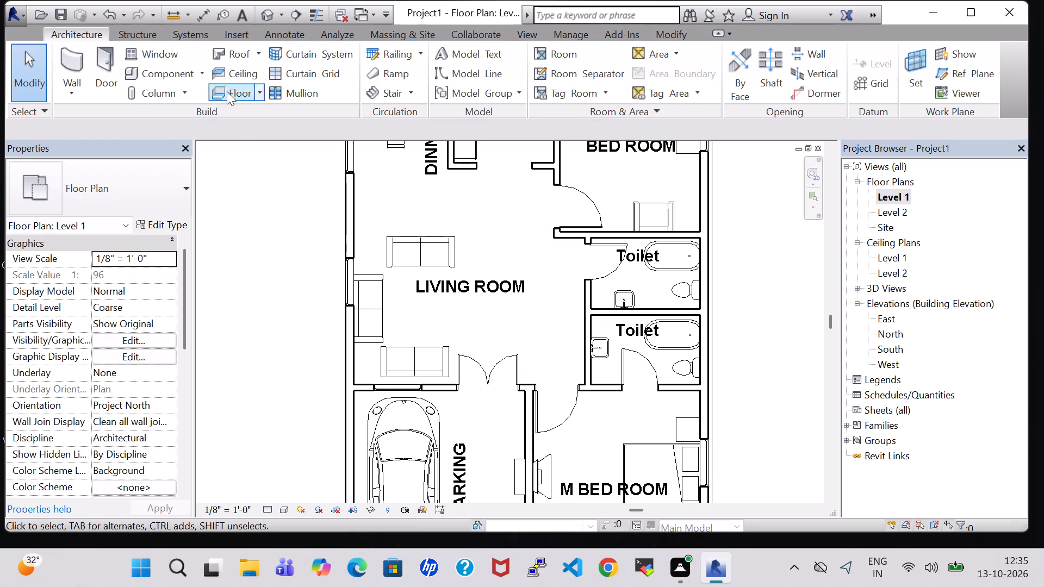
click(144, 72)
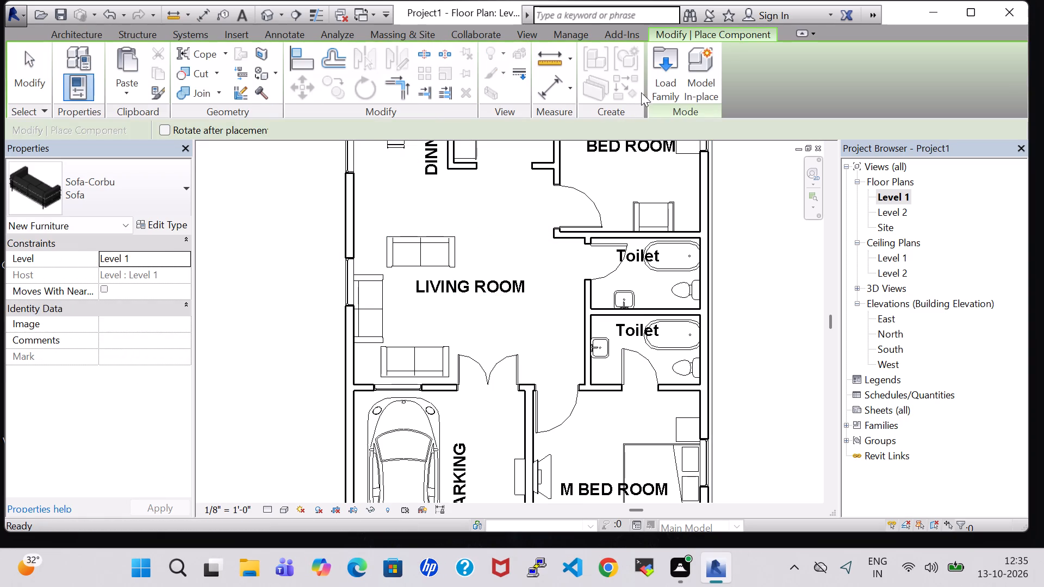
click(657, 83)
scroll(556, 294, down, 1)
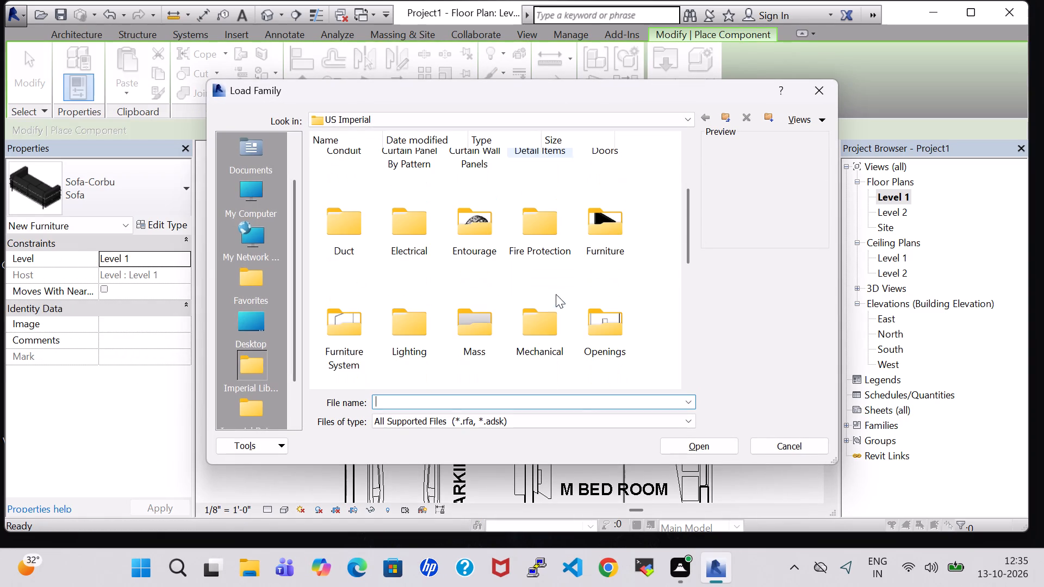
double_click(596, 230)
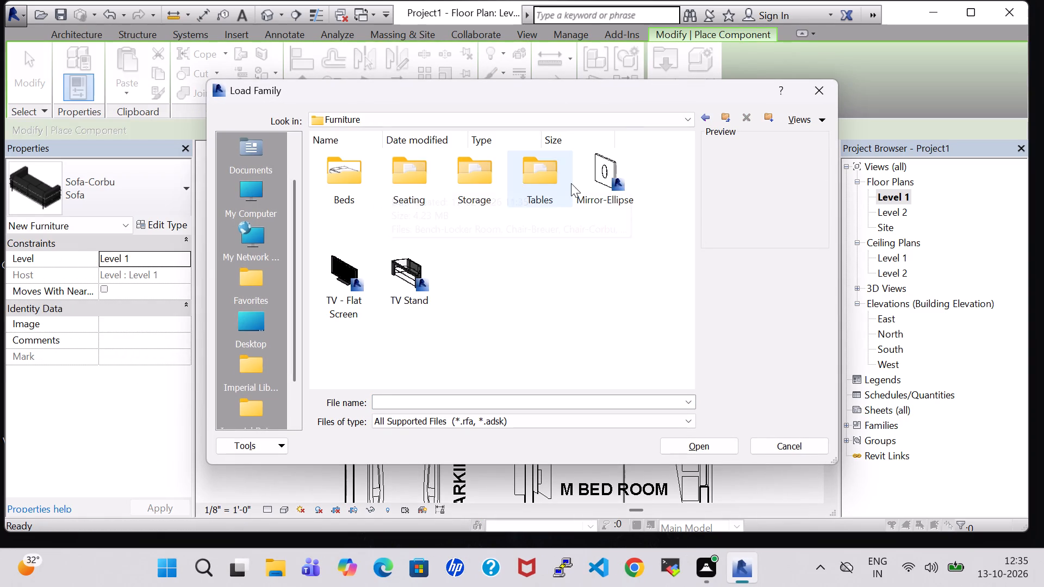
double_click(571, 183)
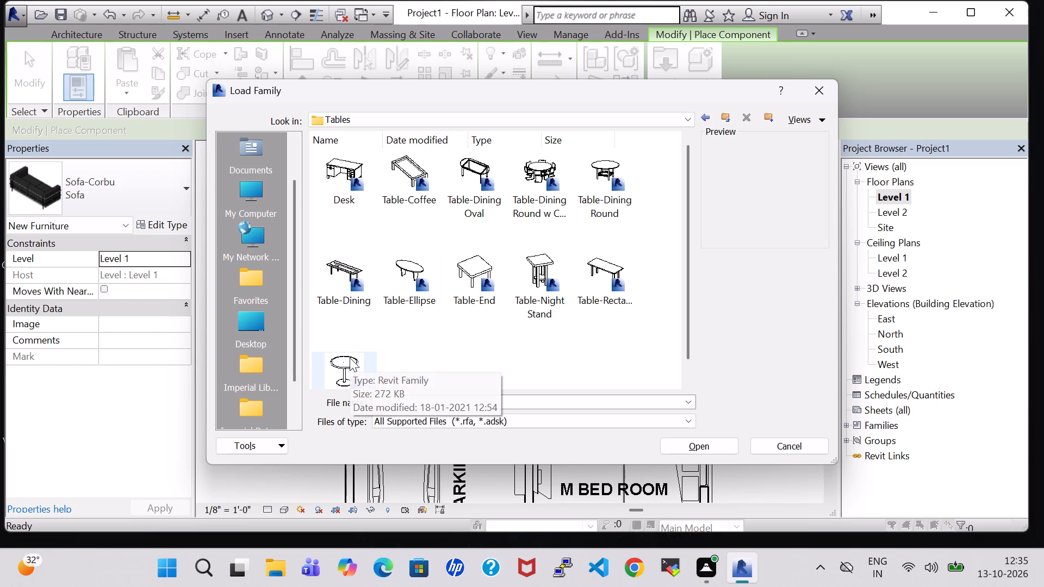
click(350, 358)
click(691, 445)
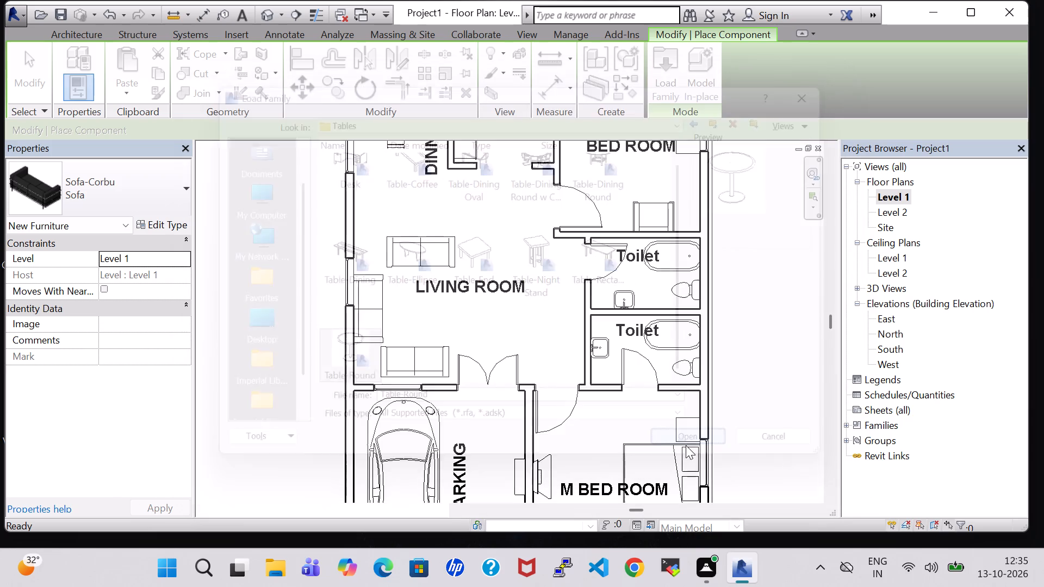
Place one 36" diameter Table-Round in the living room's southwest corner, at the west end of the sofa near the parking wall.
scroll(362, 372, up, 5)
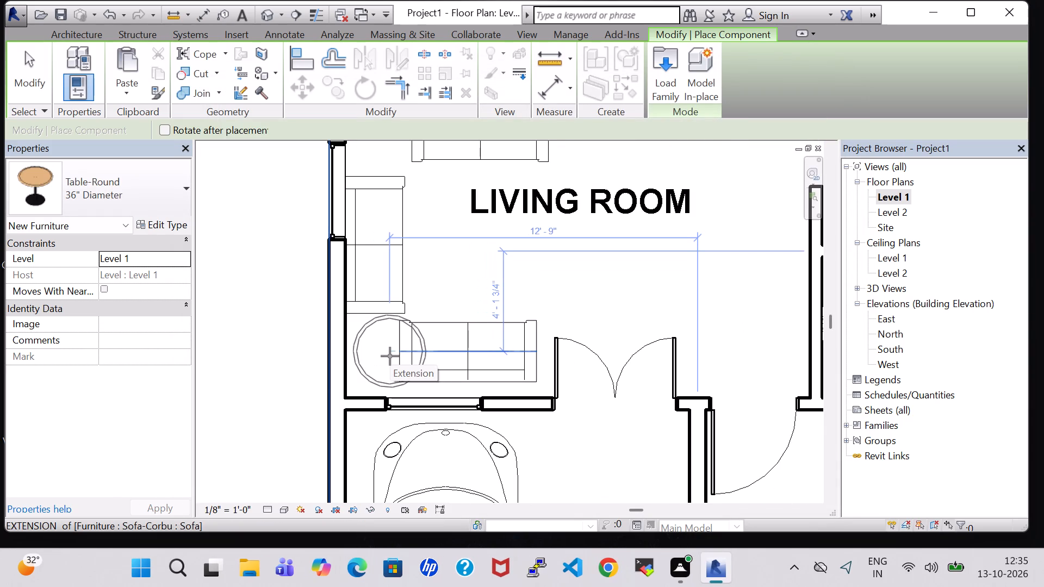
click(386, 355)
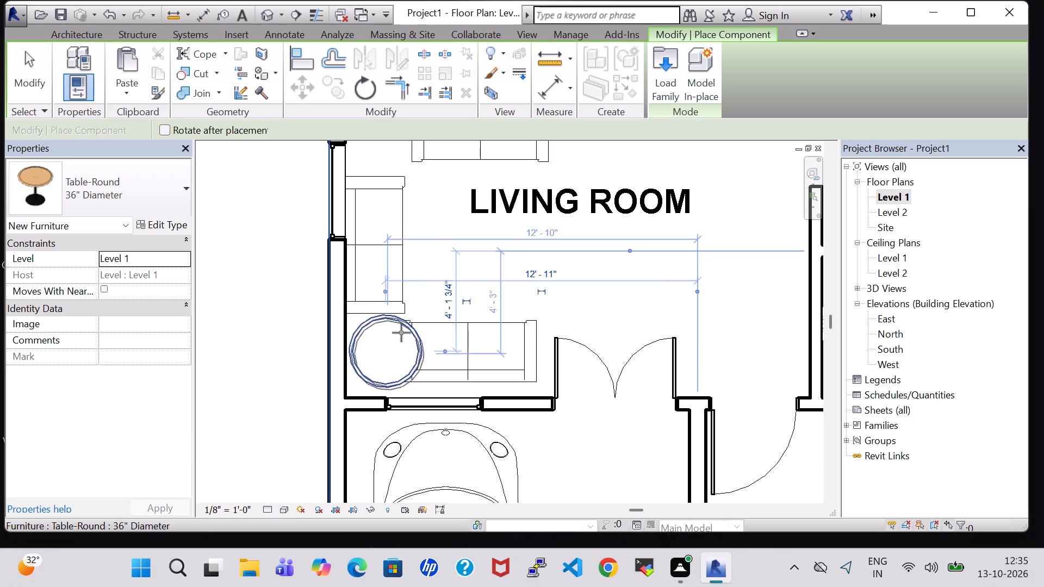
key(Escape)
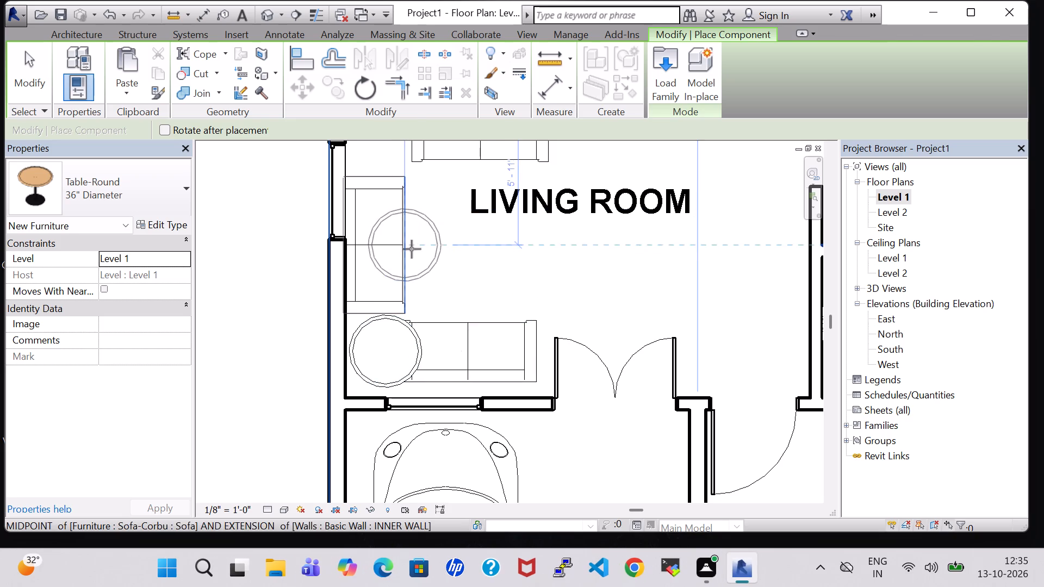
key(Escape)
Move the living room's northern sofa north until it is about 4'-0" from the wall to its north.
middle_drag(416, 228, 414, 412)
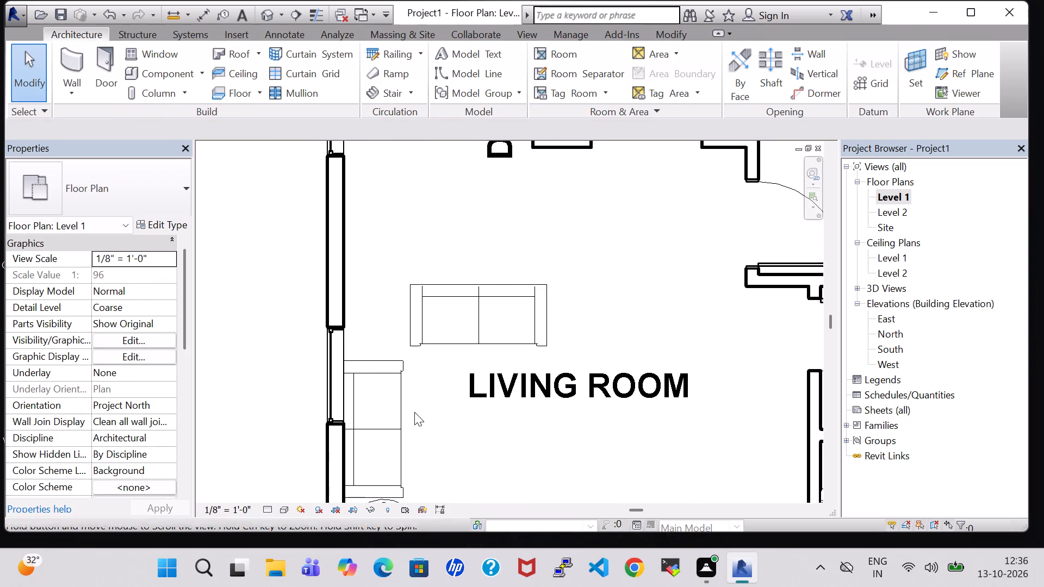
click(501, 296)
key(Up)
key(Up)
key(Up)
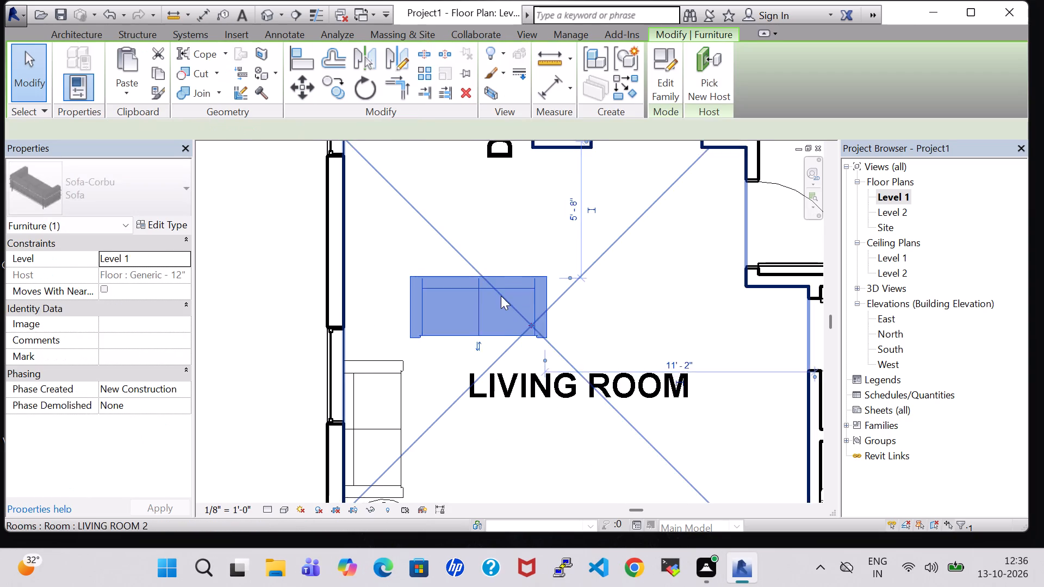
key(Up)
key(Up)
key(Up)
key(Up)
key(Up)
key(Up)
key(Up)
key(Up)
key(Up)
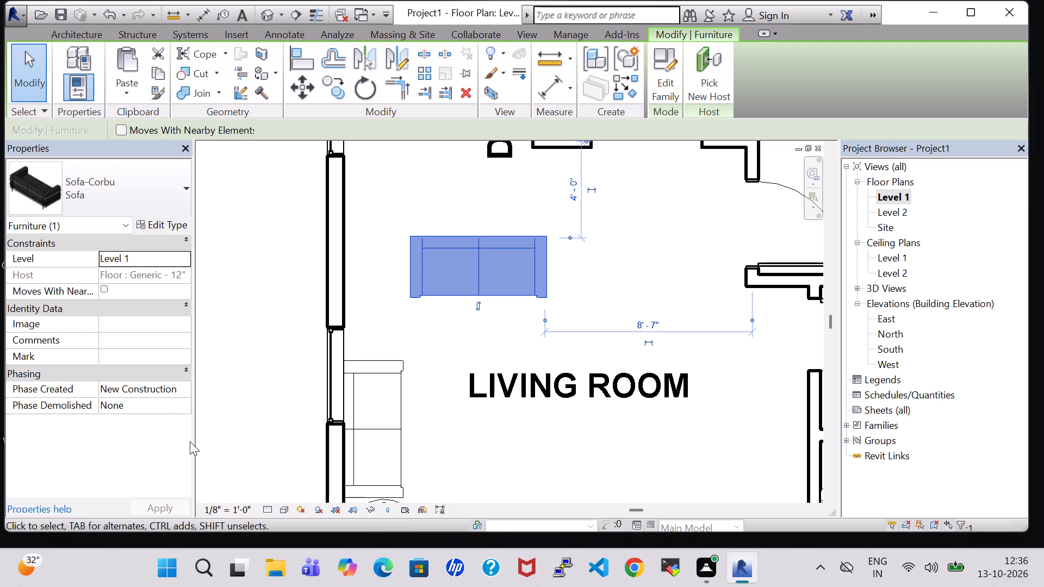
Move the west-wall sofa north to about 7'-6" from the wall to its north, and shift it slightly east off the outer wall.
click(375, 360)
key(Up)
key(Up)
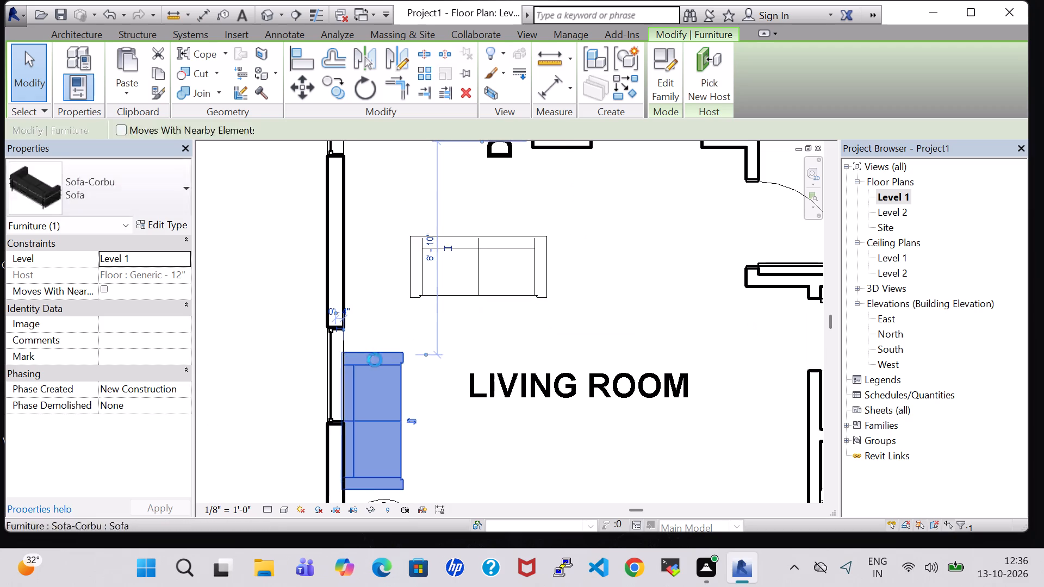
key(Up)
key(Up)
key(Up)
key(Up)
key(Up)
key(Up)
key(Up)
key(Up)
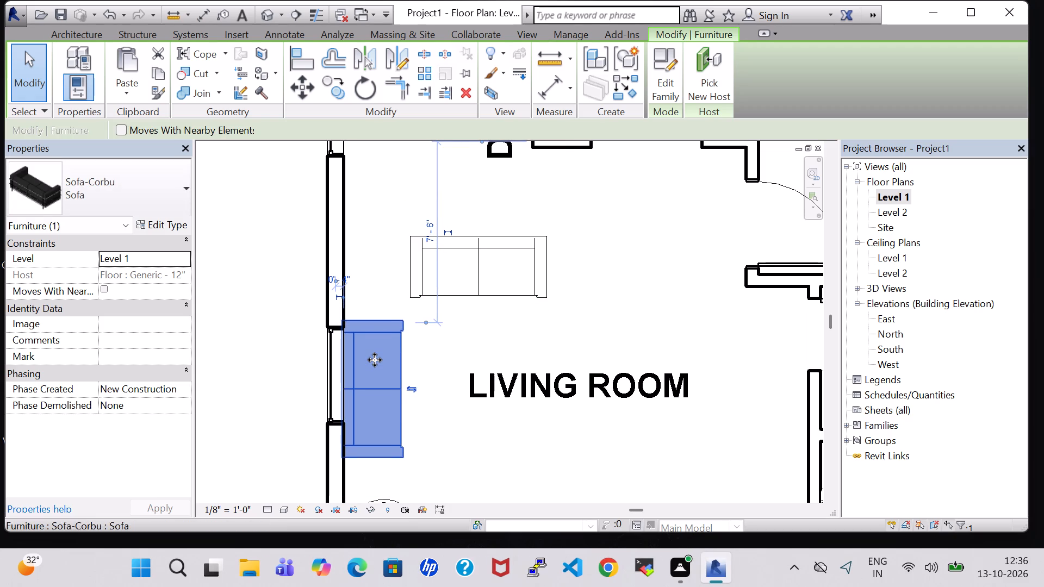
key(Right)
click(265, 348)
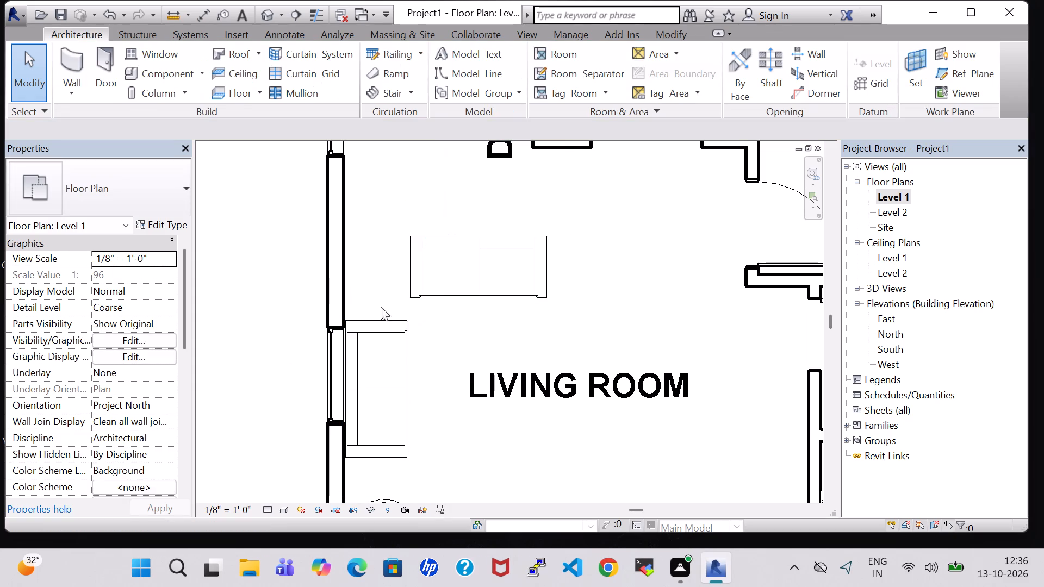
Shift the northern sofa slightly east, to about 8'-3" from the wall to its east.
click(484, 243)
key(Right)
key(Right)
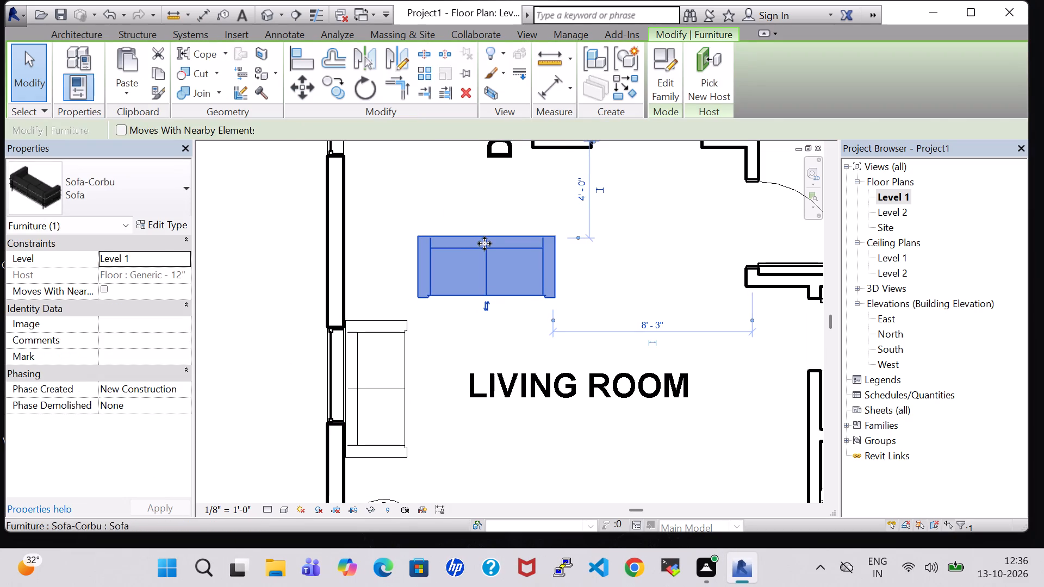
click(260, 262)
Place a second 36" diameter Table-Round between the west outer wall and the northern sofa.
click(141, 65)
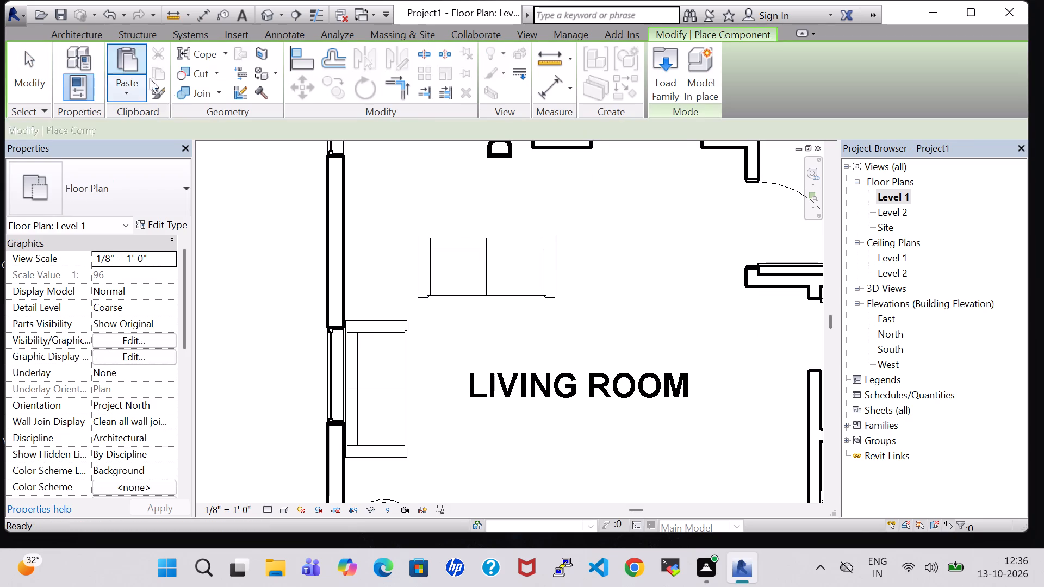
click(380, 273)
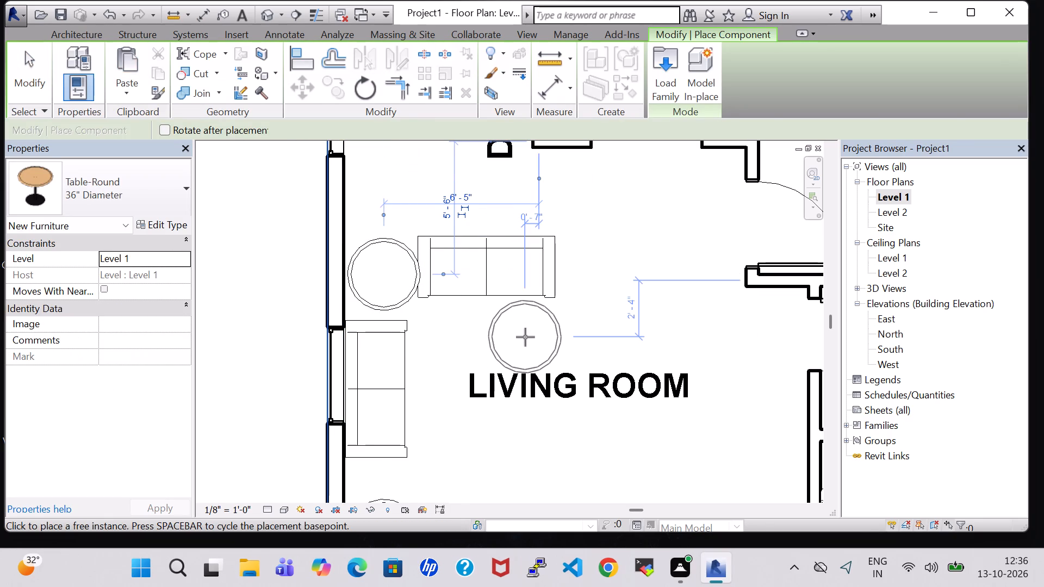
key(Escape)
key(Escape)
Shift the northern sofa east to about 7'-9" from the east wall and slightly south, clear of the round table.
click(495, 278)
click(490, 252)
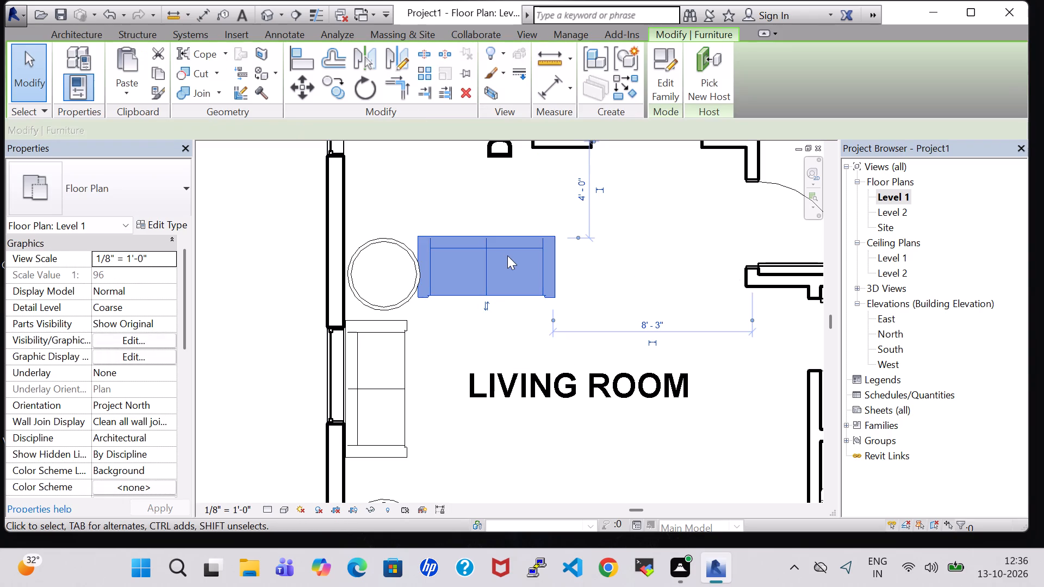
key(Right)
key(Right)
key(Right)
key(Down)
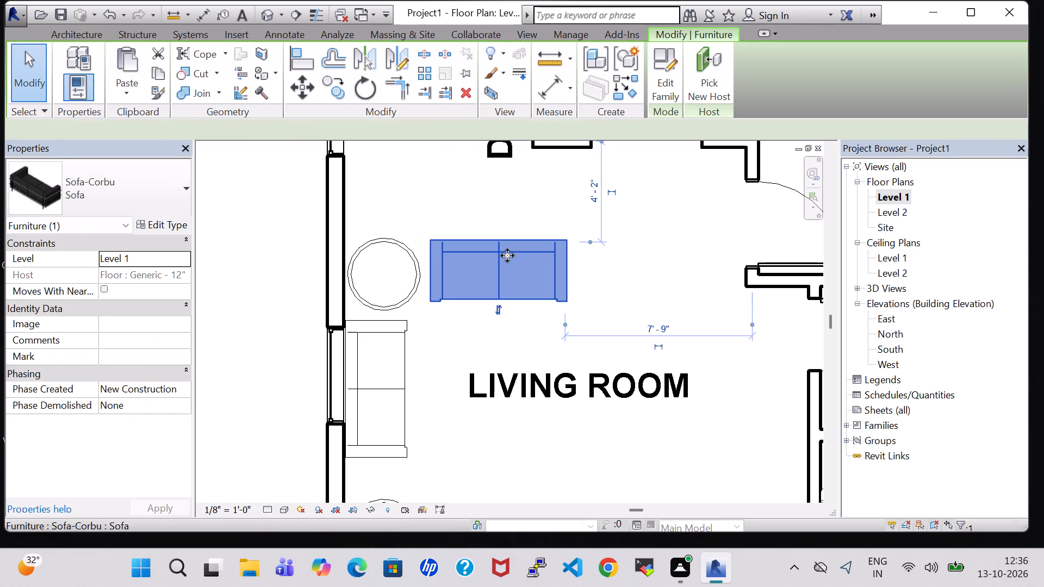
Move the southern sofa clear of its round table, to about 4'-2" from the west wall and 3'-6" from the parking wall.
scroll(515, 275, down, 3)
middle_drag(574, 400, 546, 341)
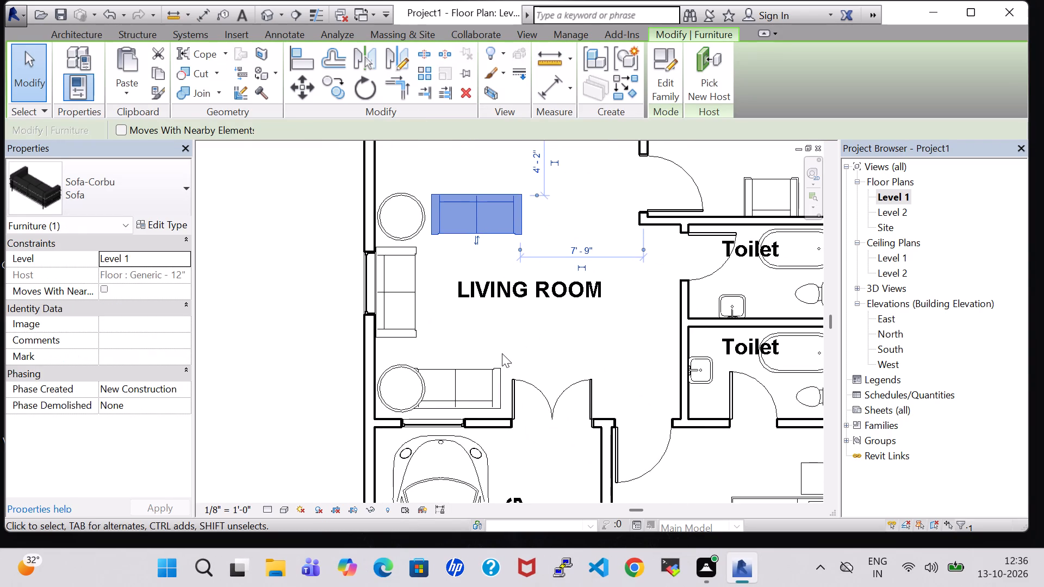
click(464, 372)
key(Up)
key(Up)
key(Up)
key(Up)
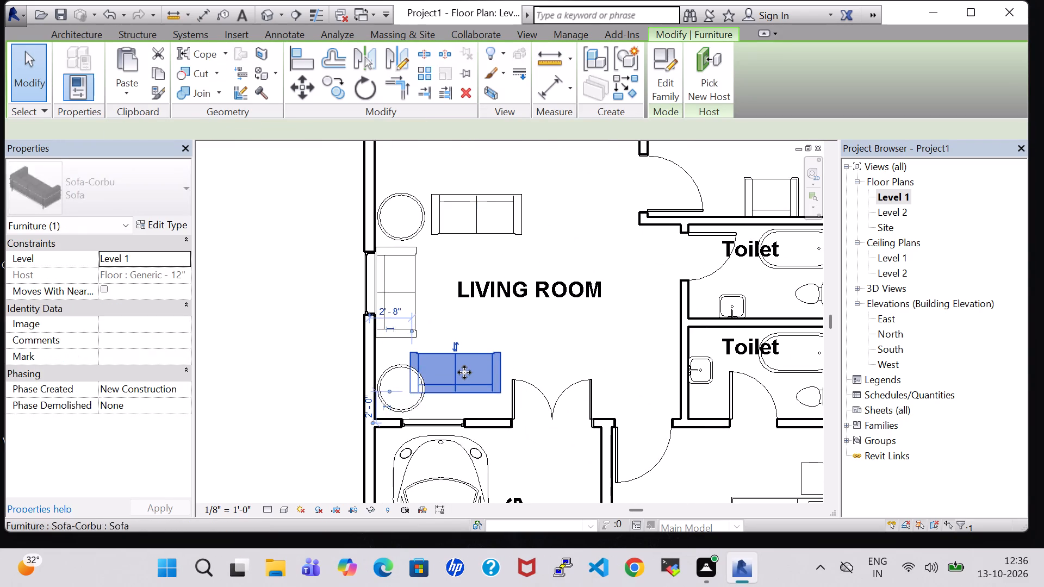
key(Up)
key(Right)
key(Right)
key(Right)
key(Right)
key(Right)
key(Up)
key(Up)
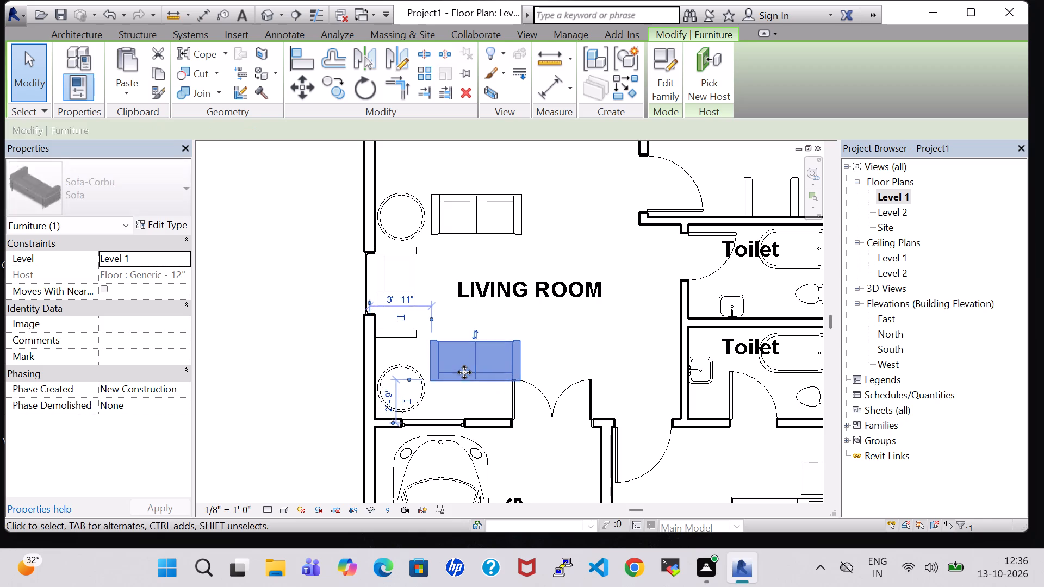
key(Up)
key(Right)
key(Up)
key(Up)
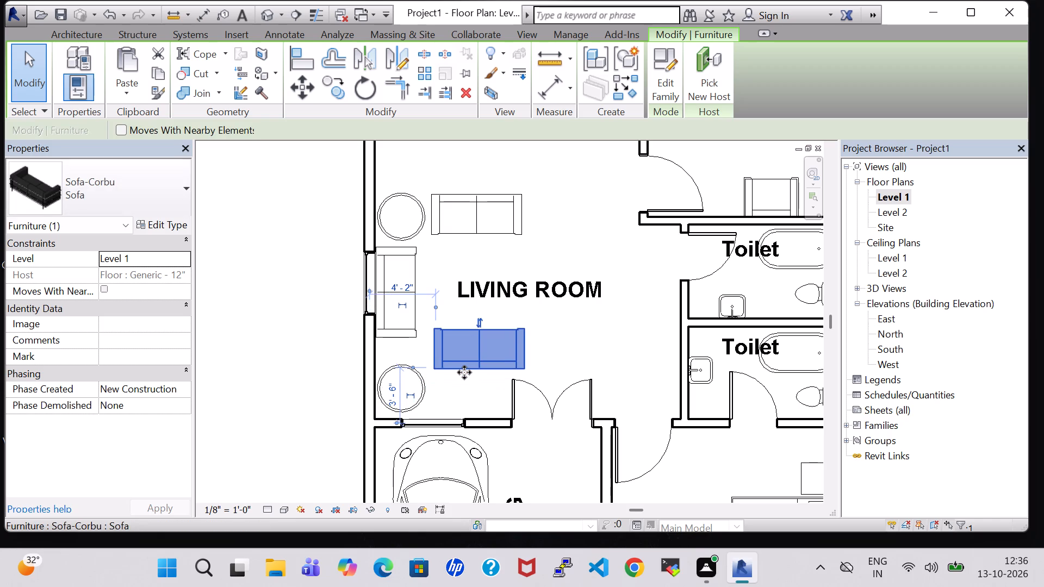
Move the northern round table slightly north, widening its gap from the west-wall sofa.
click(412, 195)
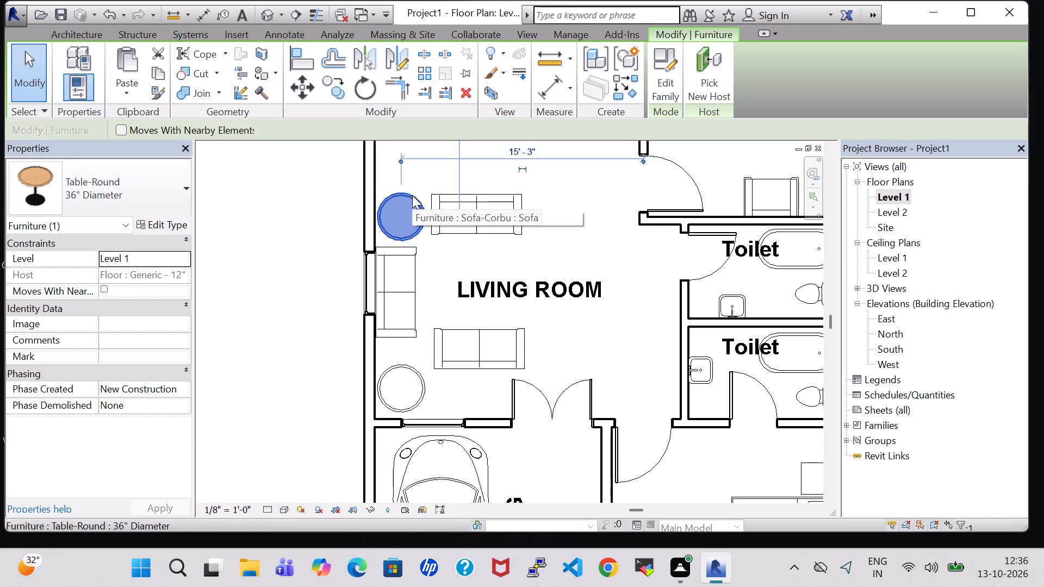
key(Up)
key(Up)
key(Up)
key(Up)
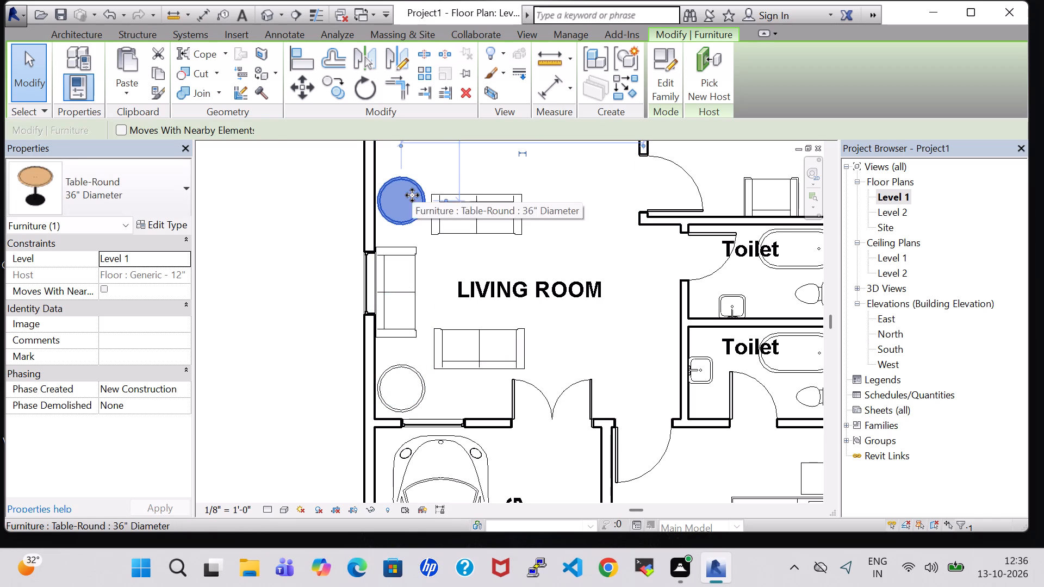
Move the northern sofa slightly north, in line with the round table beside it.
click(495, 191)
key(Up)
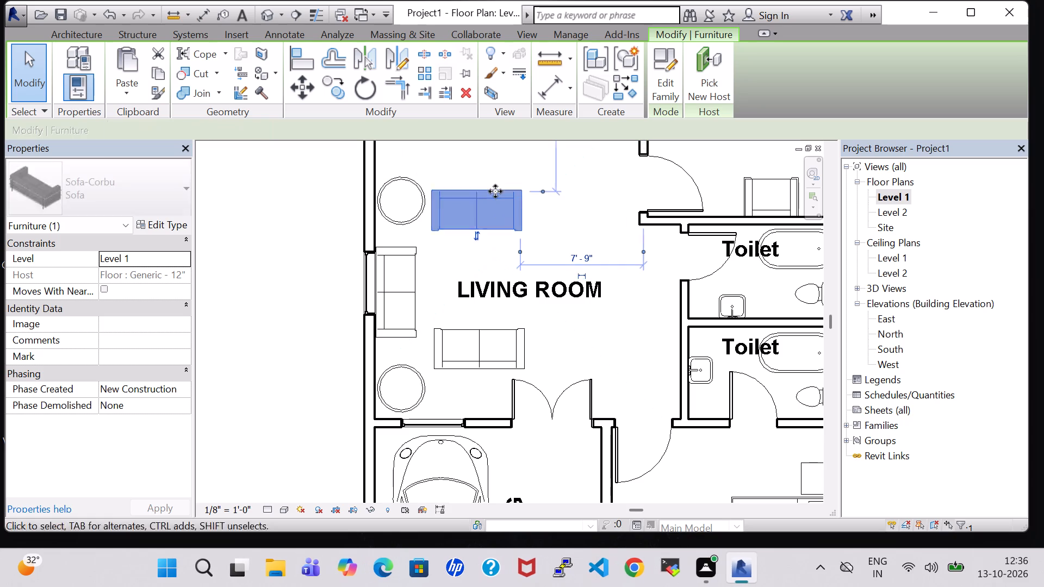
key(Up)
key(Up)
key(Up)
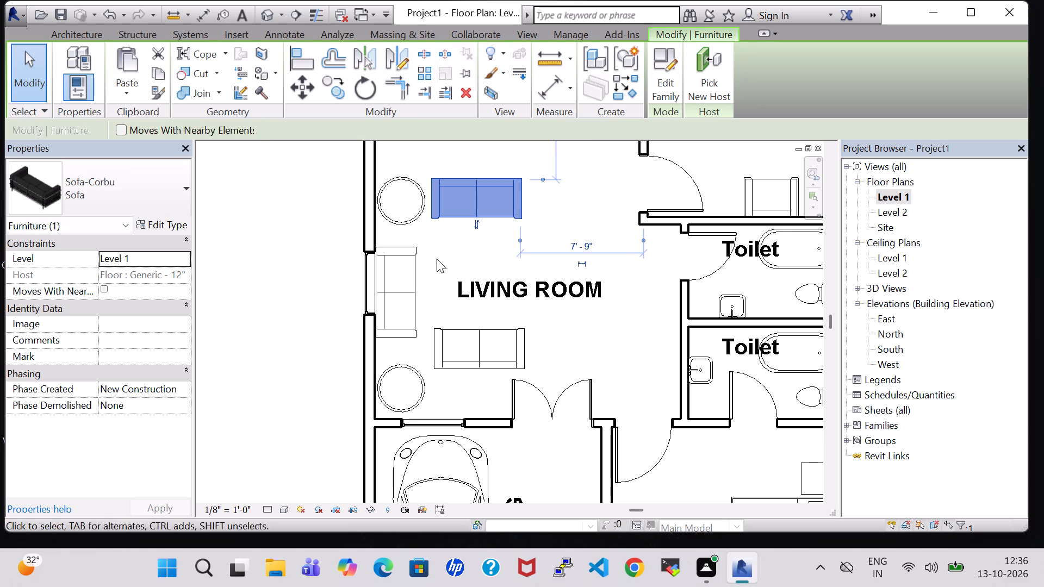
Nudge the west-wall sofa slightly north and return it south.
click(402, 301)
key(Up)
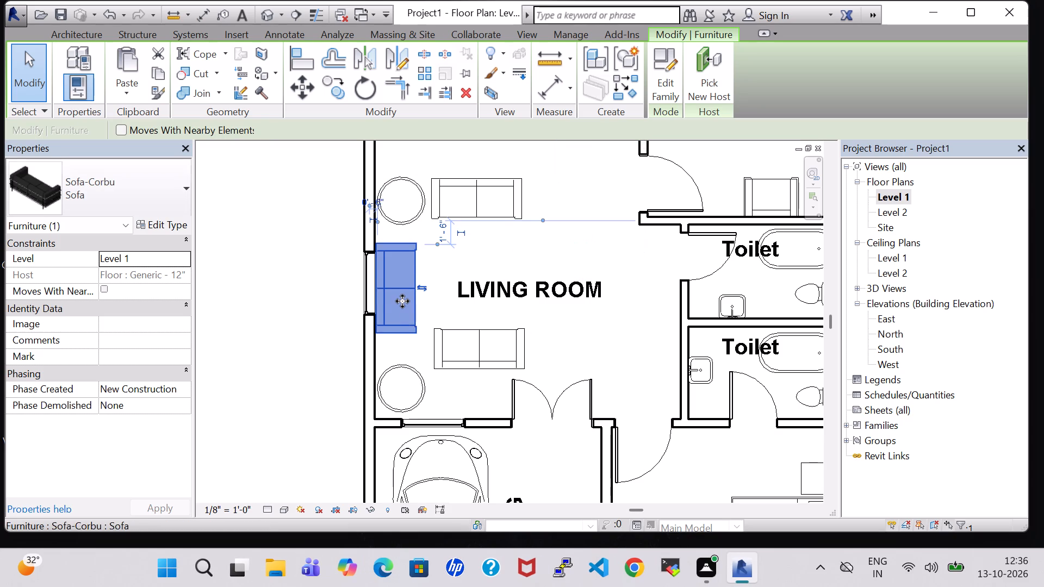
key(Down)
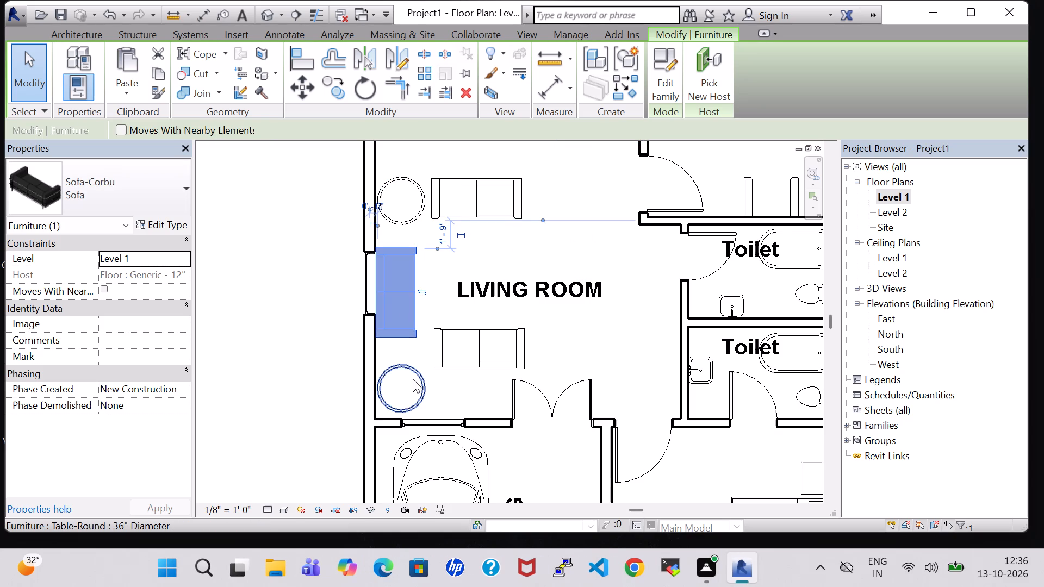
Move the southern round table north until it sits just below the west-wall sofa.
click(413, 379)
key(Up)
key(Up)
key(Up)
key(Up)
key(Up)
key(Up)
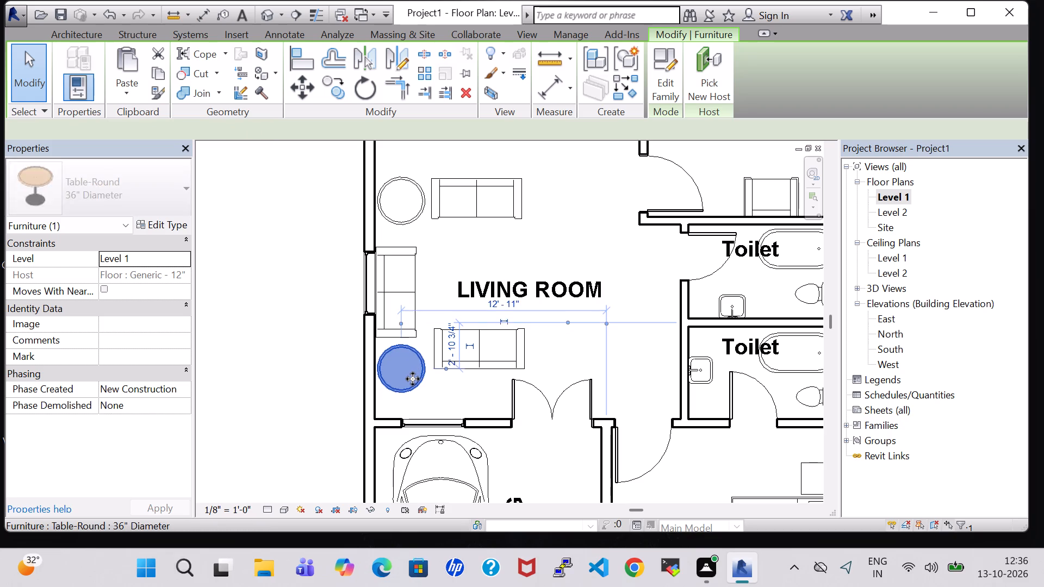
key(Down)
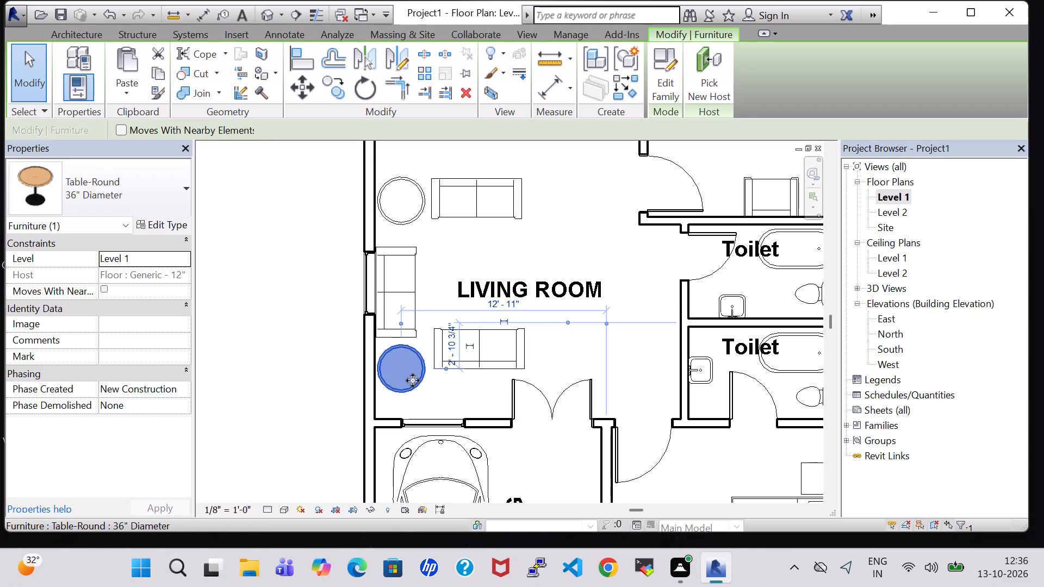
Move the southern sofa beside its round table, about 3'-8" from the west wall and 3'-0" from the parking wall.
click(508, 366)
key(Left)
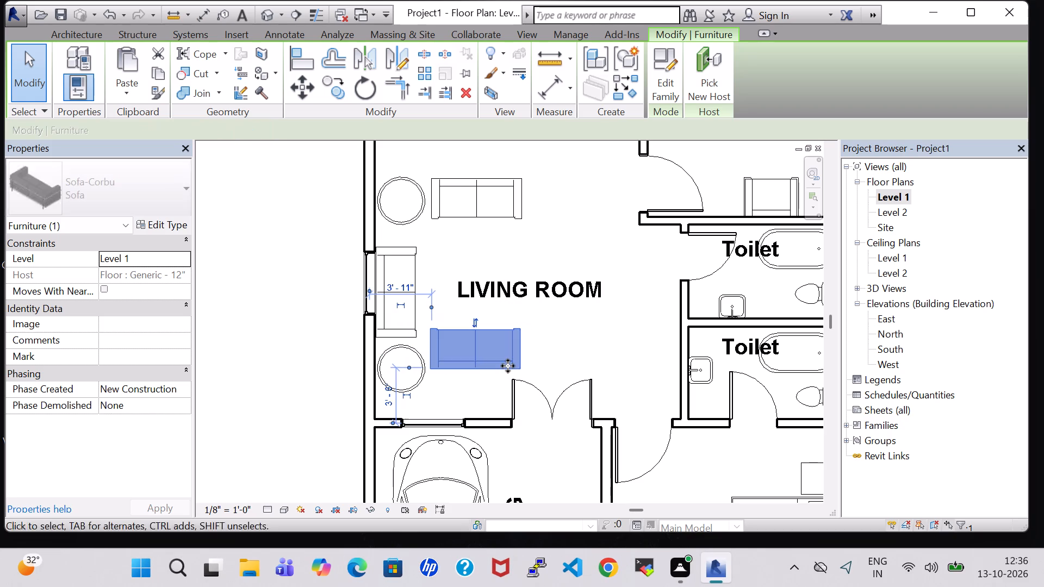
key(Down)
key(Down)
key(Left)
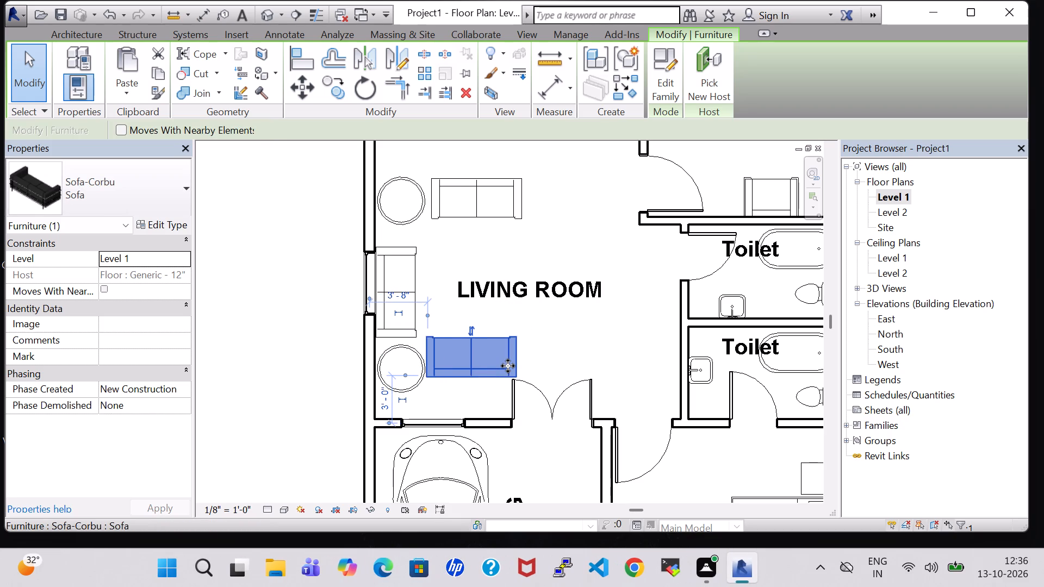
click(279, 261)
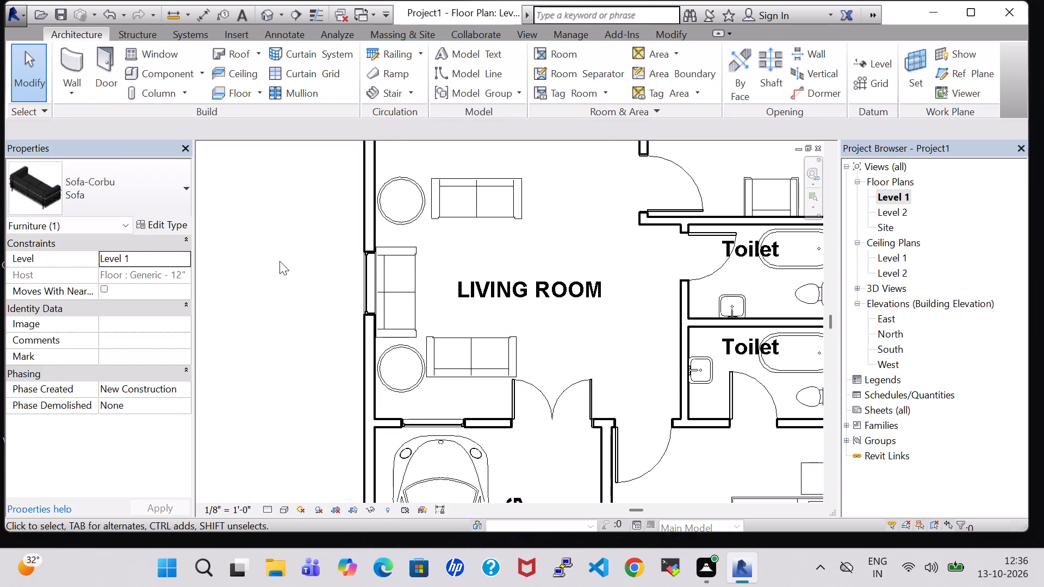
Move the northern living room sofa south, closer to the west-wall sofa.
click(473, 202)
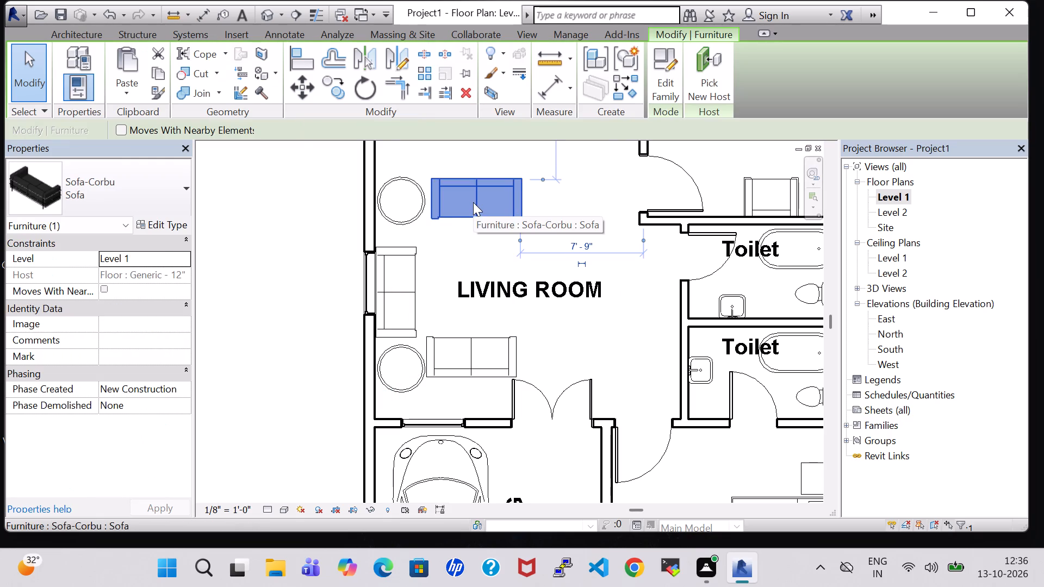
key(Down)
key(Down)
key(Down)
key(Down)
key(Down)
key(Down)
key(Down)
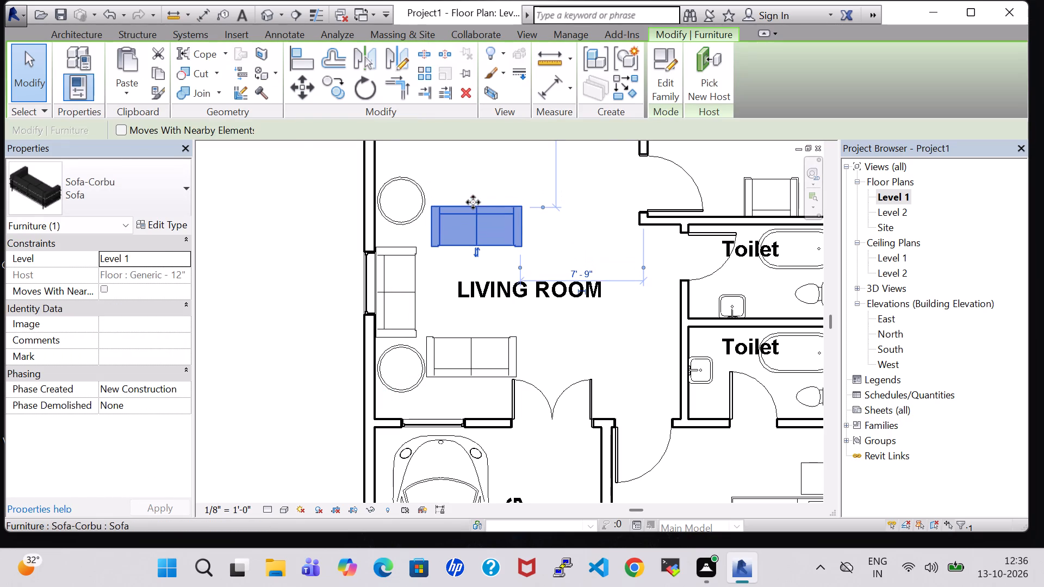
Move the northern round table south until it sits just above the west-wall sofa.
click(400, 222)
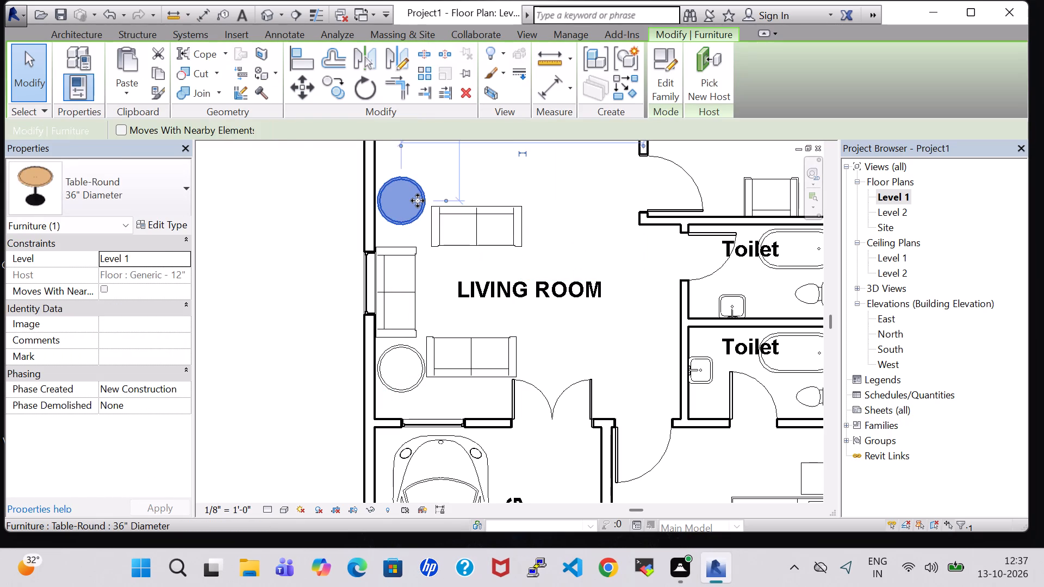
key(Down)
key(Down)
key(Down)
key(Down)
key(Down)
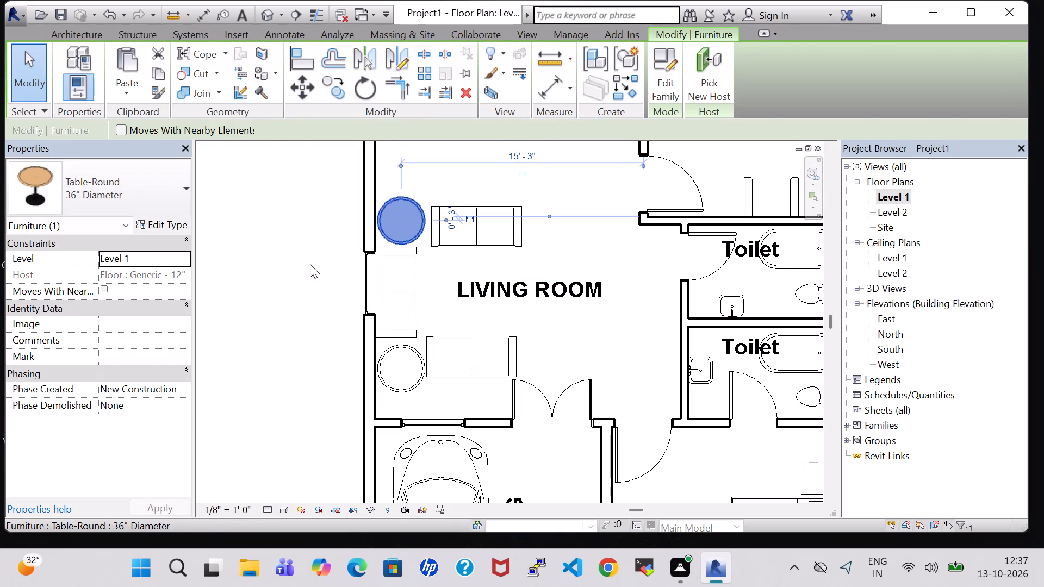
click(283, 312)
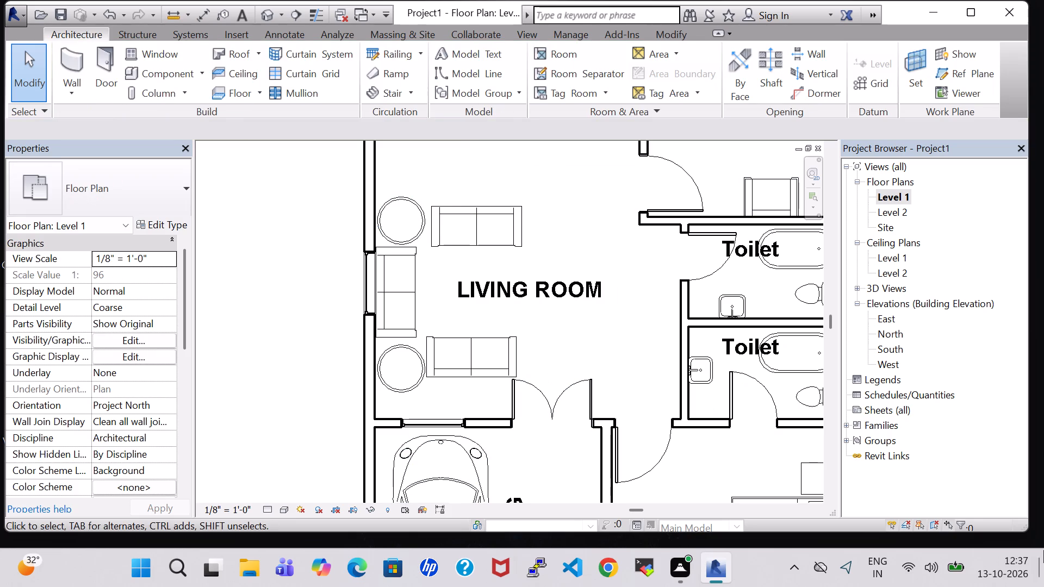
Load the Table-Dining family from the Tables folder of the US Imperial Furniture library.
click(171, 69)
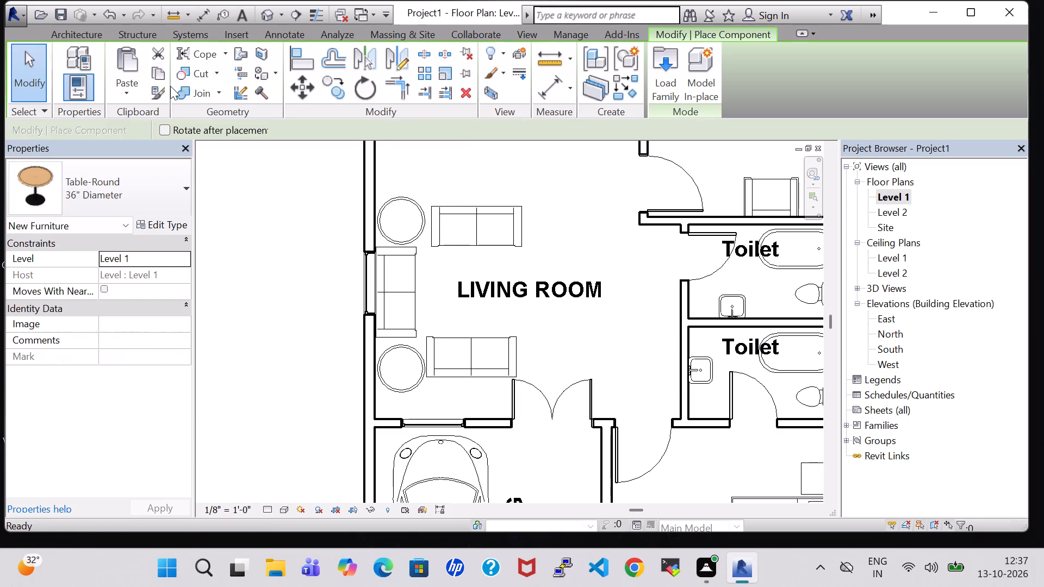
click(664, 70)
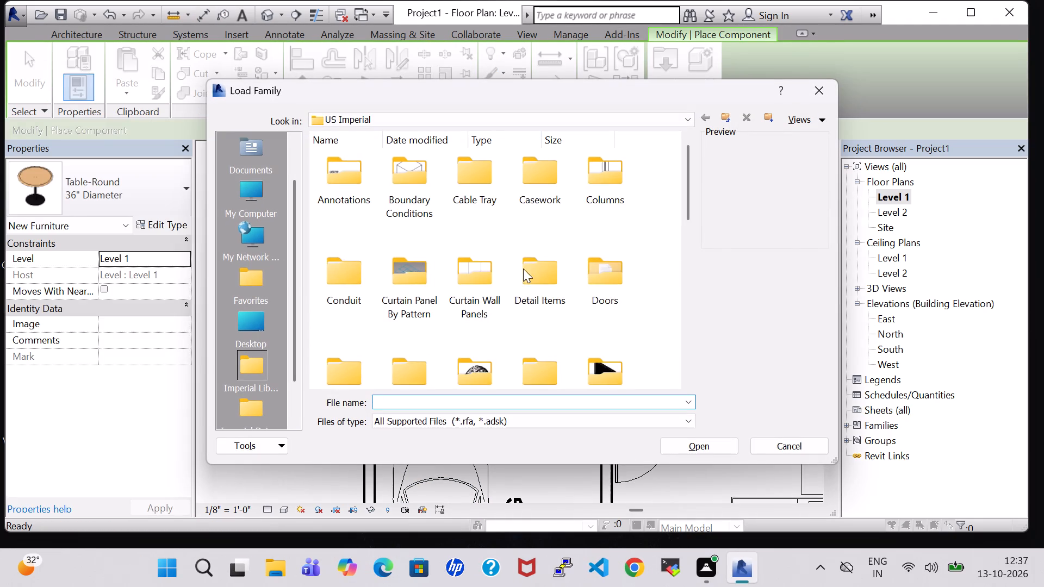
scroll(577, 298, down, 1)
click(594, 260)
click(604, 242)
click(604, 242)
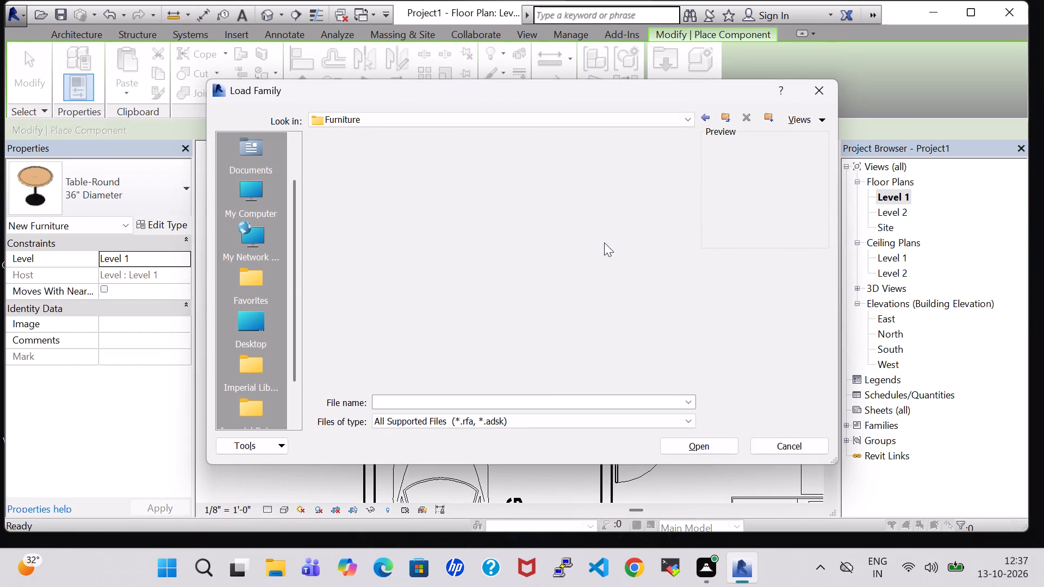
double_click(522, 180)
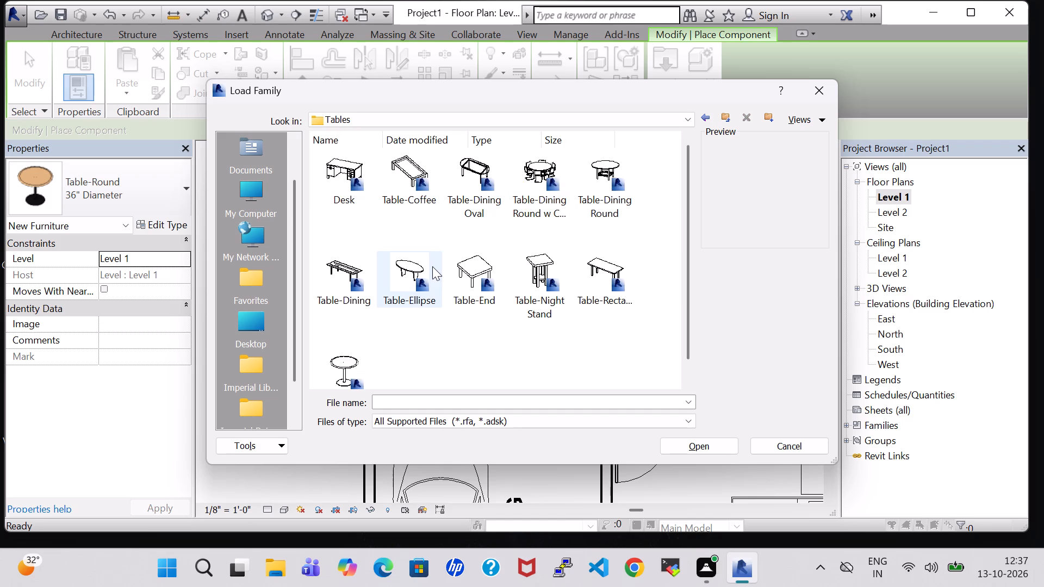
click(357, 259)
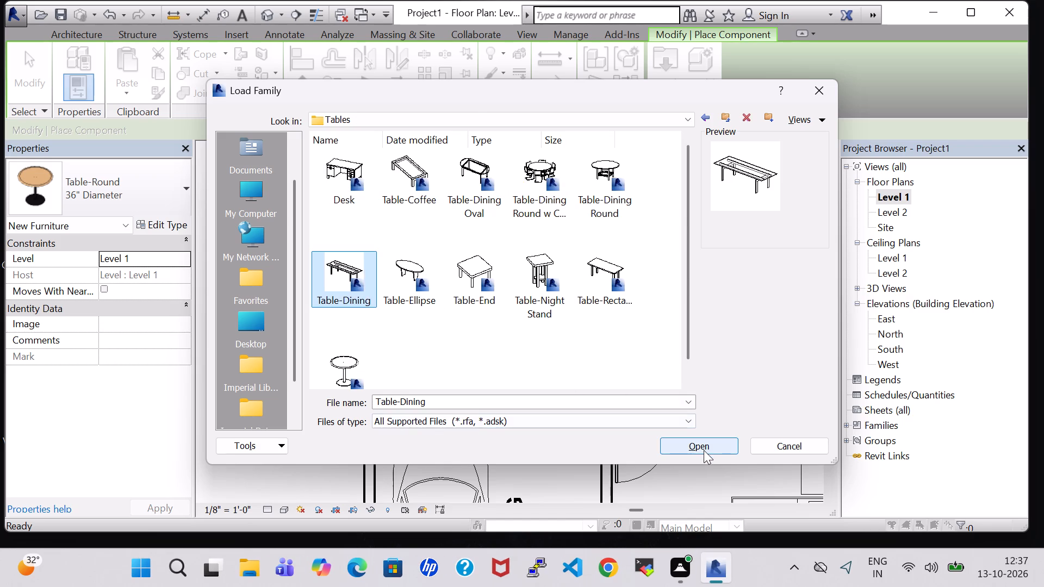
click(704, 450)
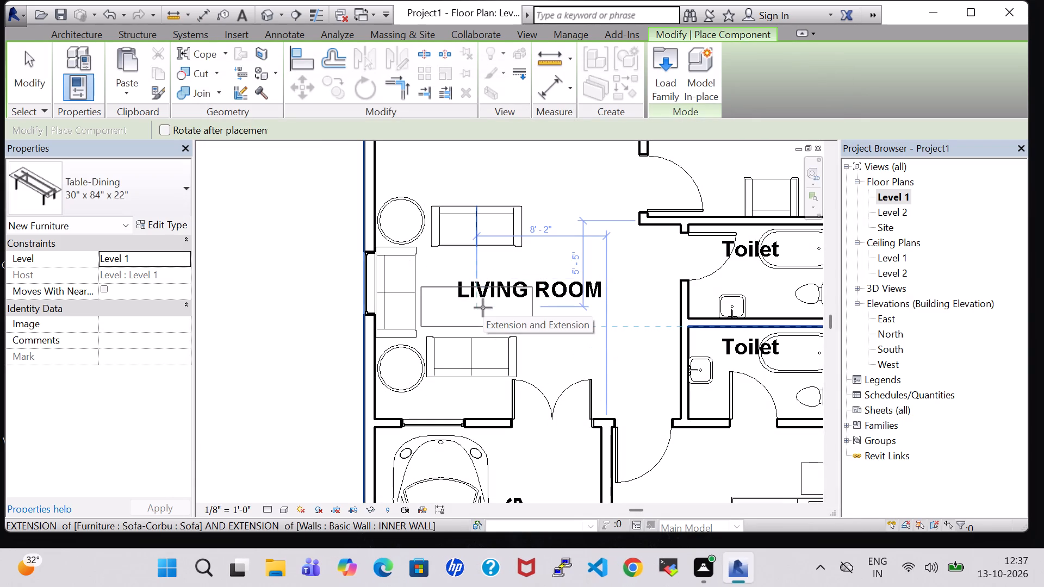
Place a 30" x 84" x 22" Table-Dining lengthwise north-south in front of the west-wall sofa, about 6'-9" from the west wall.
key(space)
key(space)
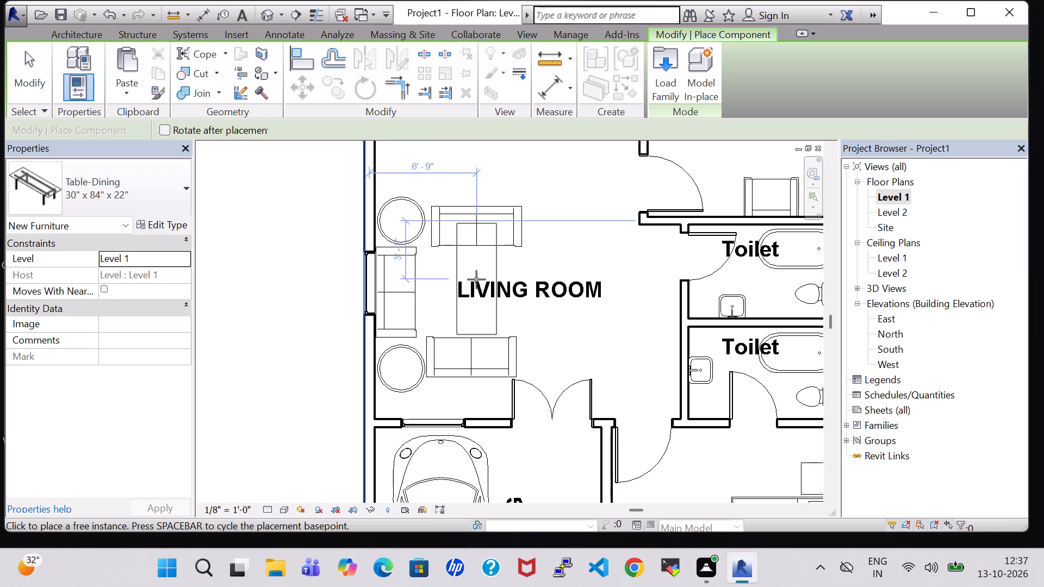
click(476, 279)
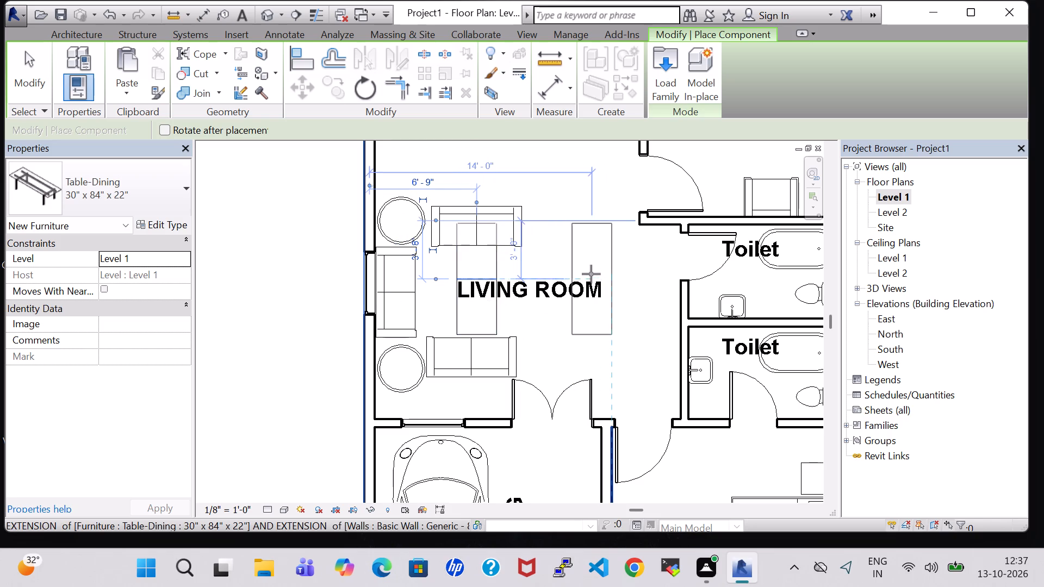
key(Escape)
key(Escape)
Move the northern sofa north until it is clear of the dining table.
click(522, 240)
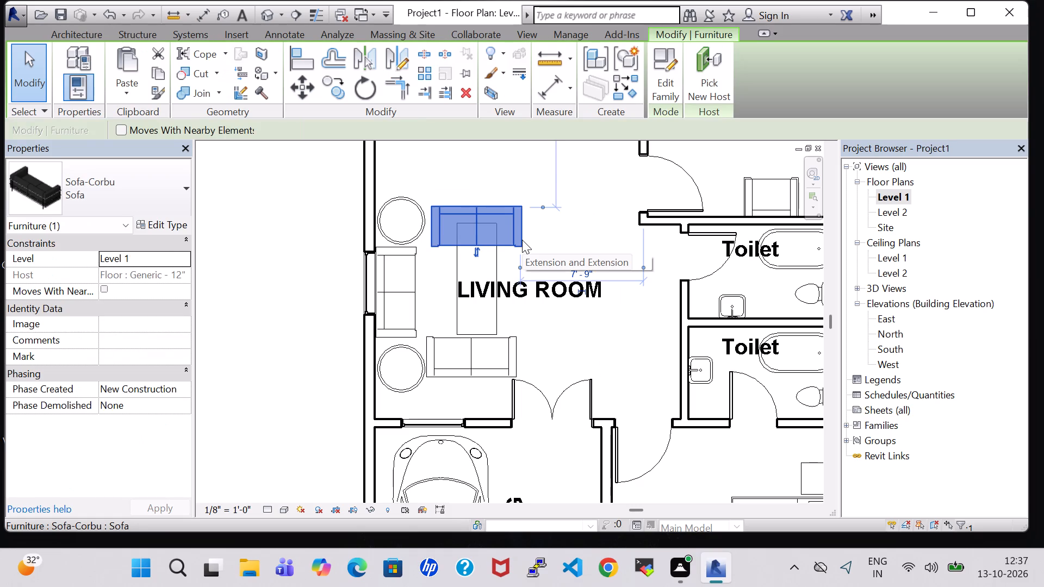
key(Up)
key(Up)
key(Up)
key(Up)
key(Up)
key(Up)
key(Up)
key(Up)
key(Up)
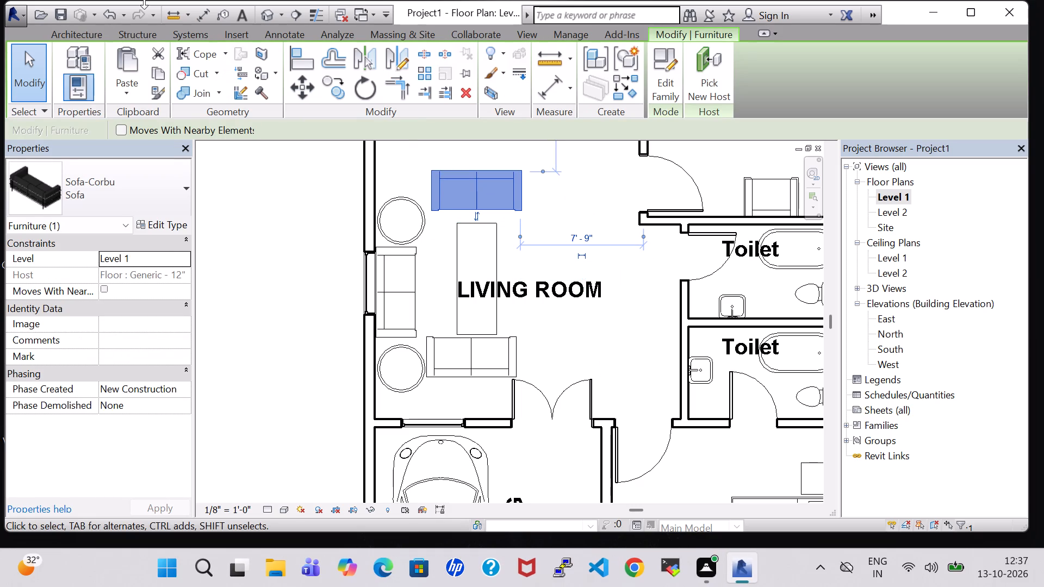
Nudge the dining table slightly north so it sits between the northern and southern sofas.
click(498, 226)
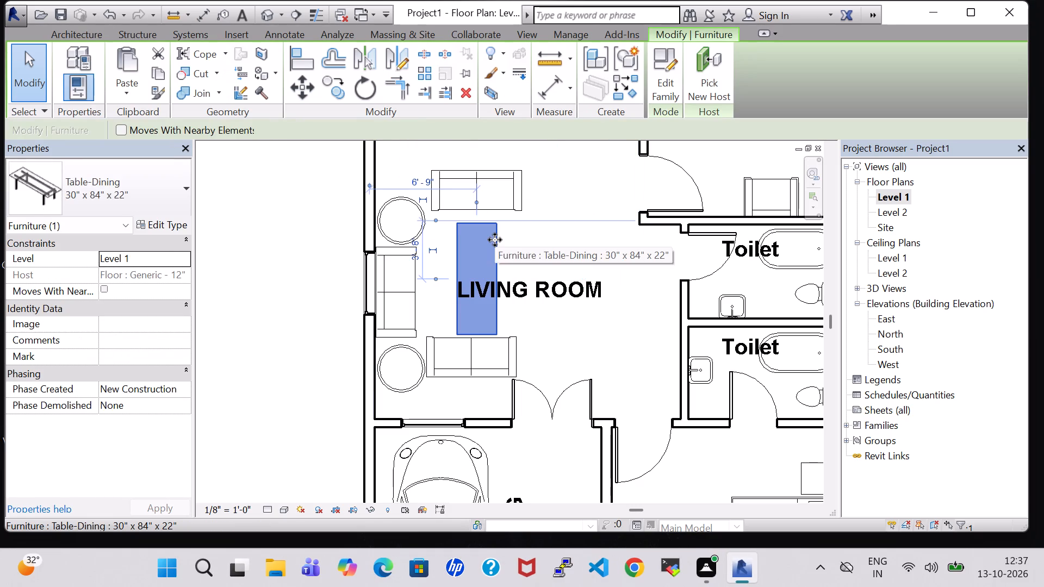
key(Up)
click(581, 246)
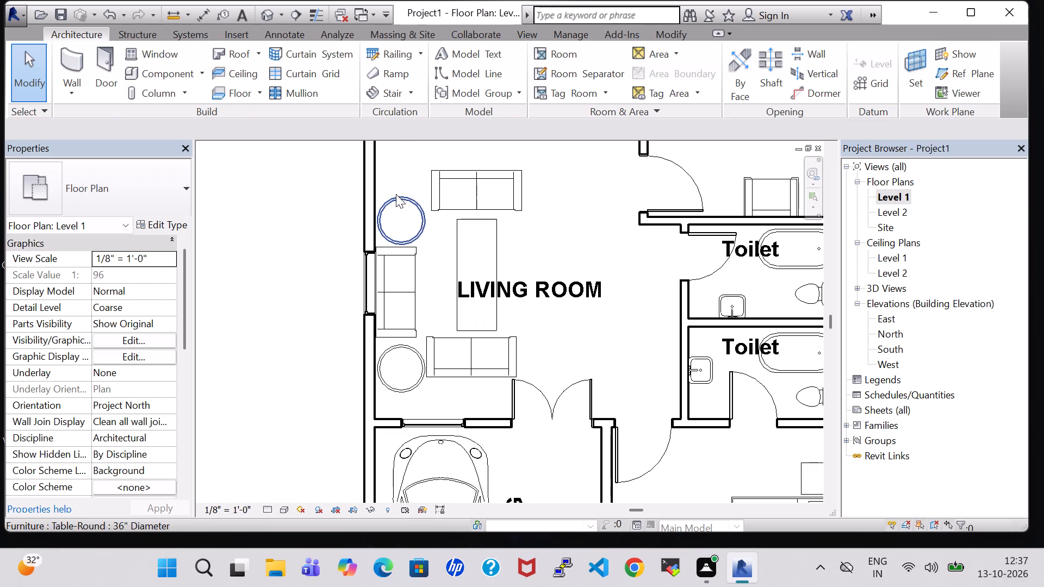
Move the northern round table slightly north, away from the west-wall sofa and nearer the northern sofa.
click(396, 194)
key(Up)
key(Up)
key(Up)
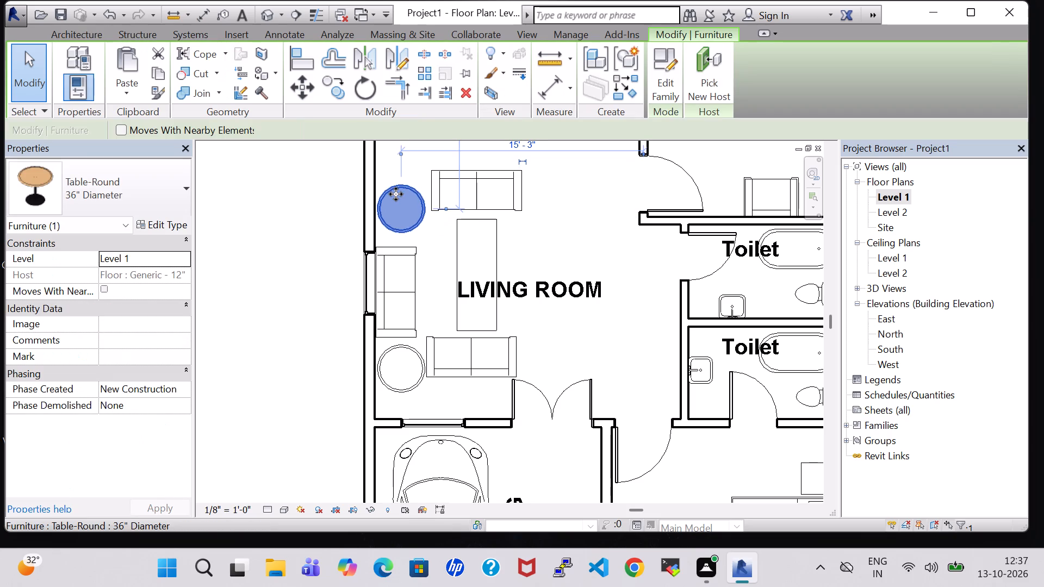
click(644, 345)
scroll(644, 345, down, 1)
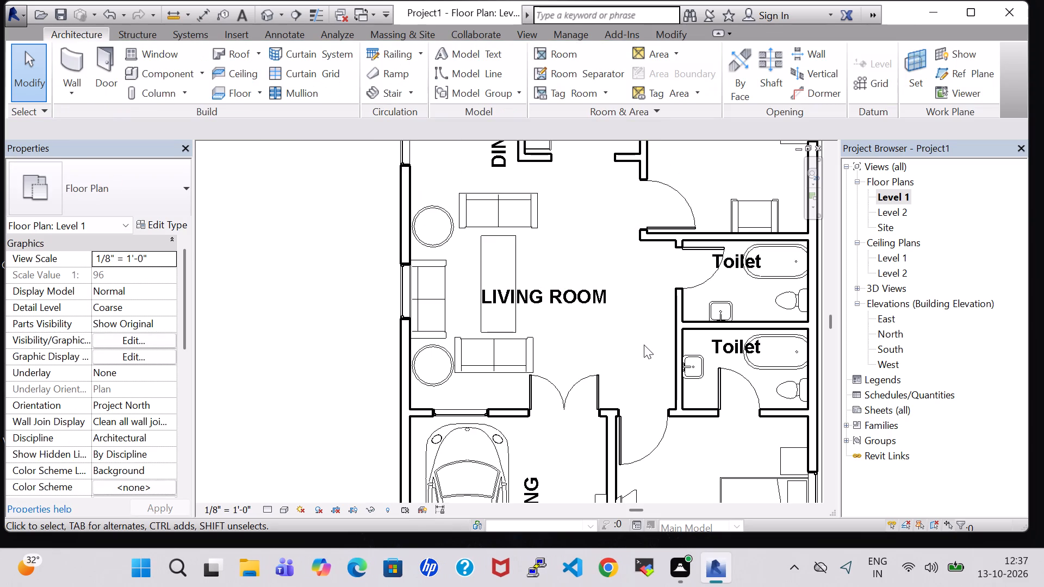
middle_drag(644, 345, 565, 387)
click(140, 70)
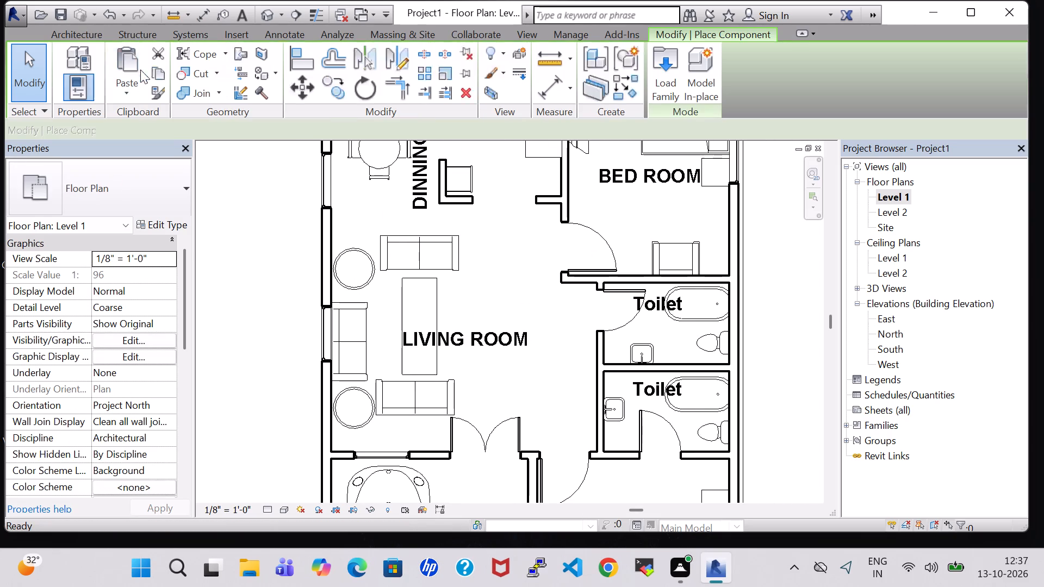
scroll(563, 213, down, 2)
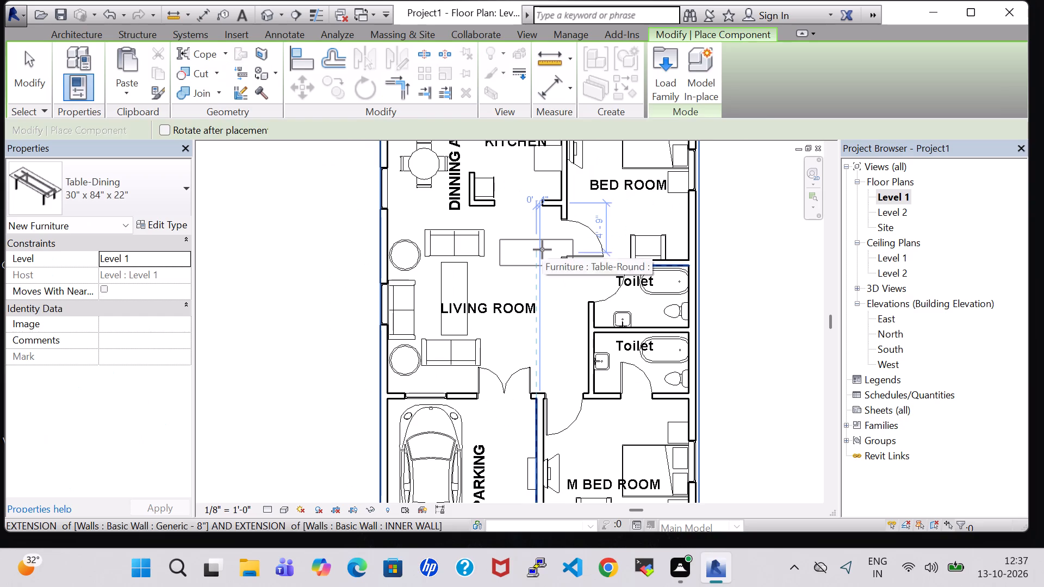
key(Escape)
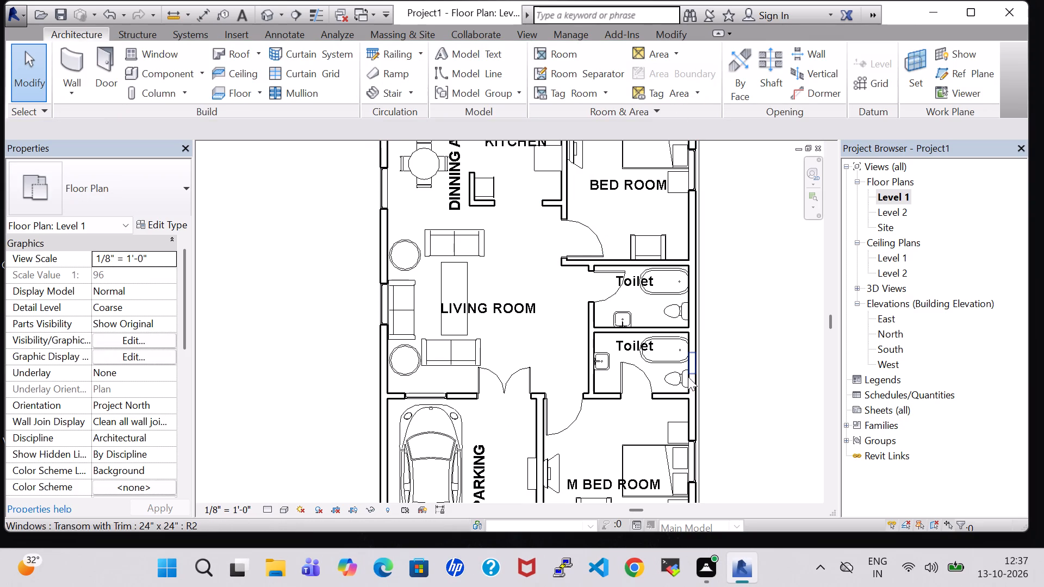
Copy the bedroom's TV Stand and paste it in the living room, near the wall shared with the toilets.
middle_drag(788, 259, 698, 361)
click(493, 268)
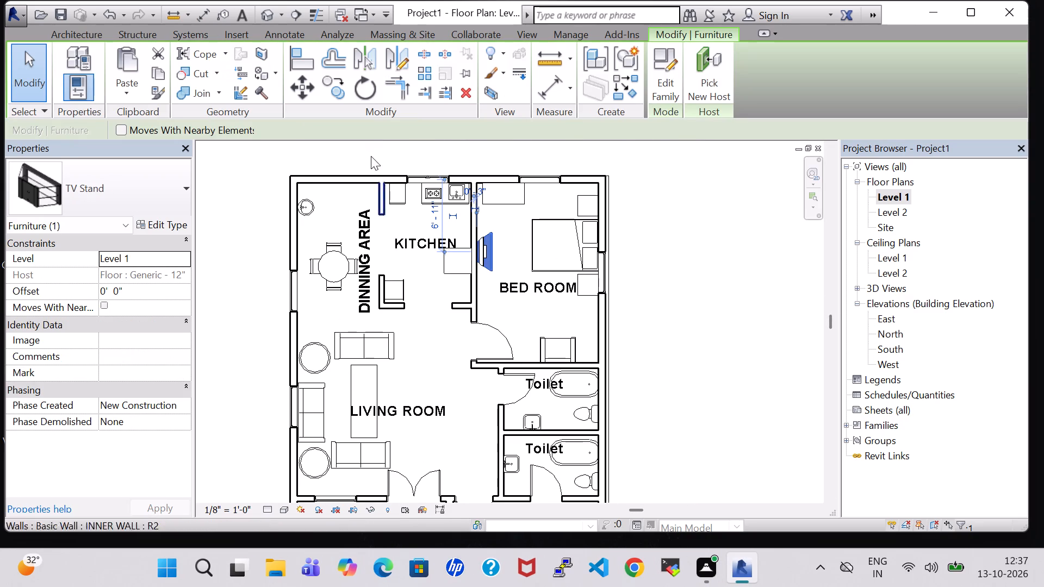
click(152, 76)
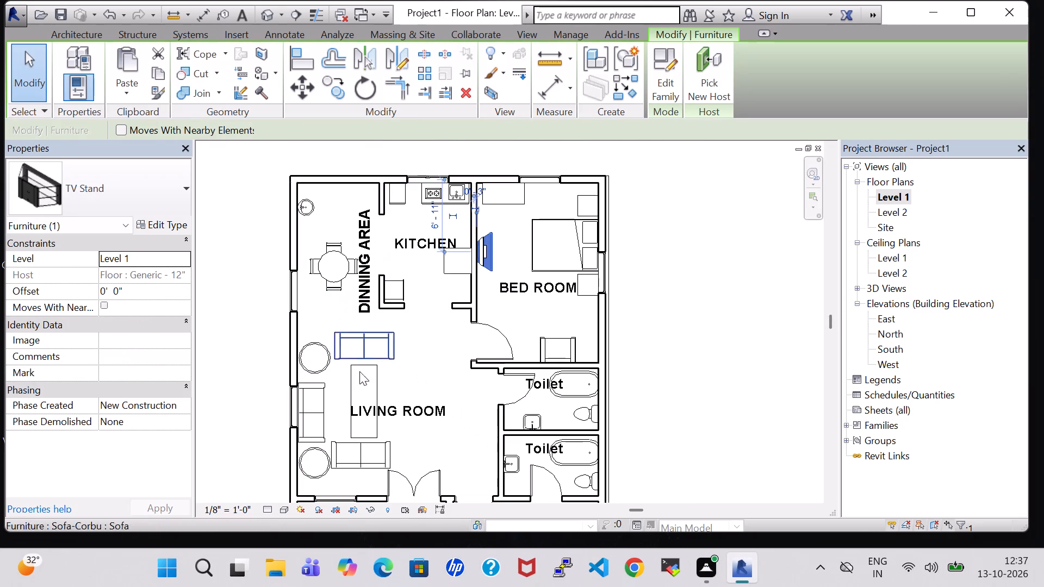
middle_drag(474, 442, 473, 349)
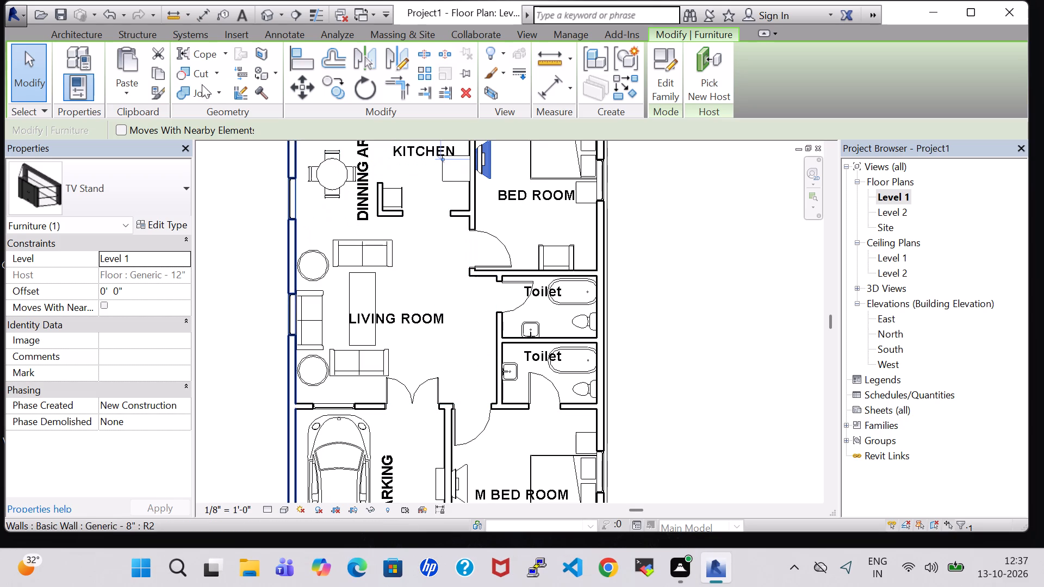
click(123, 80)
click(151, 120)
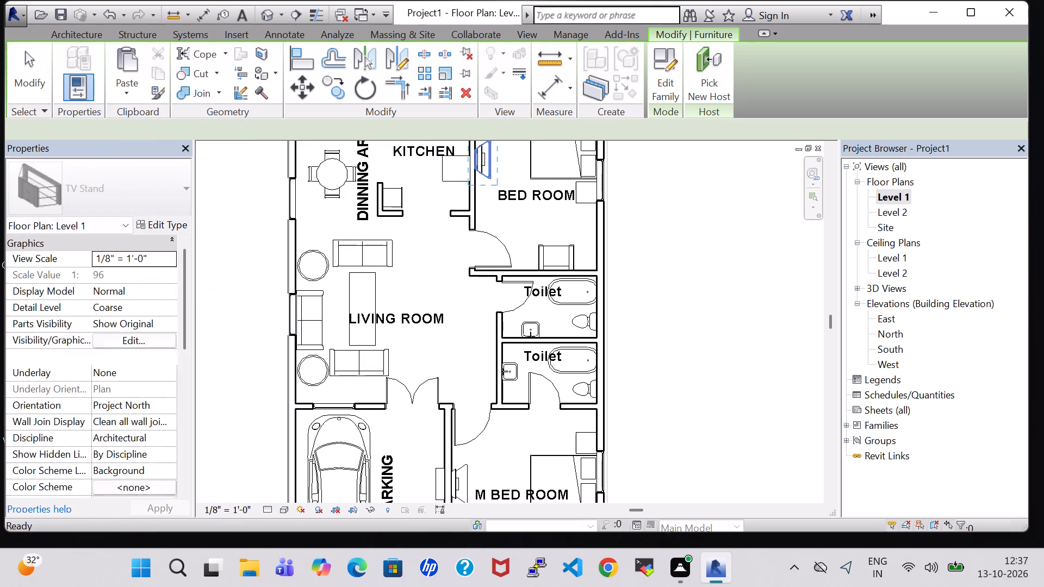
scroll(428, 362, up, 4)
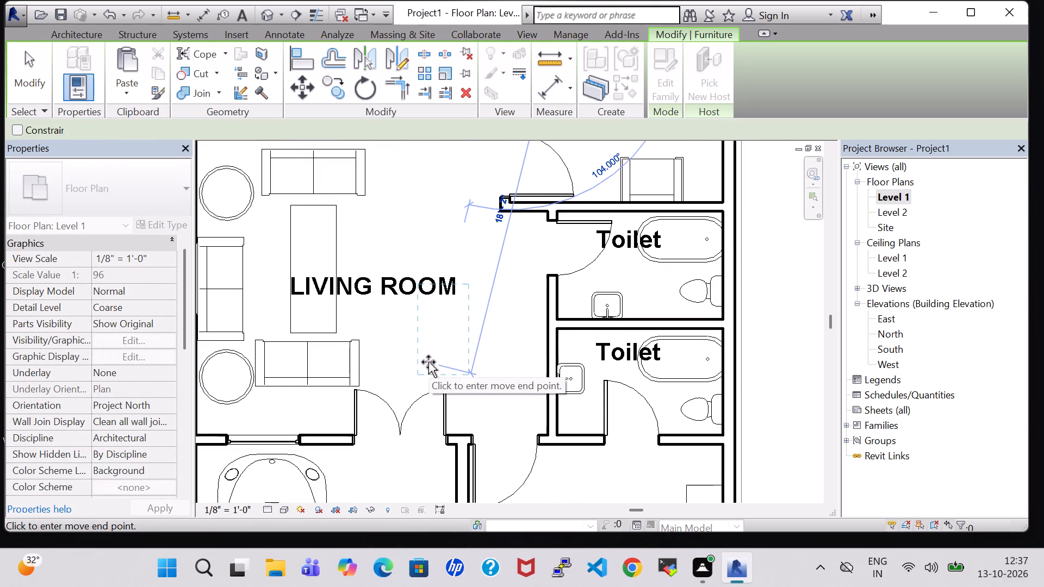
click(506, 370)
key(Escape)
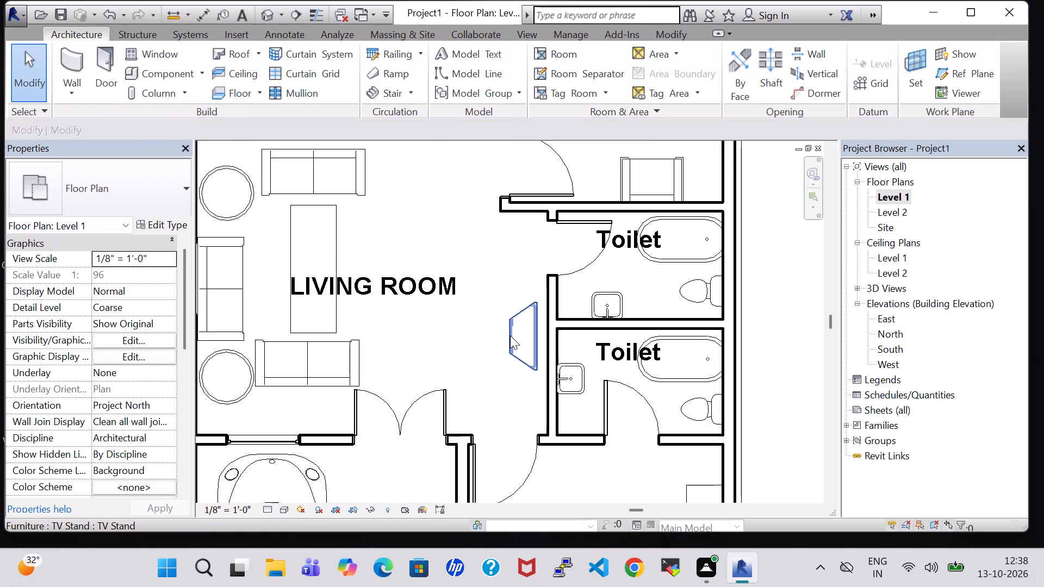
Rotate the pasted TV stand 180° so its wide side faces the west-wall sofa.
click(510, 335)
key(space)
key(space)
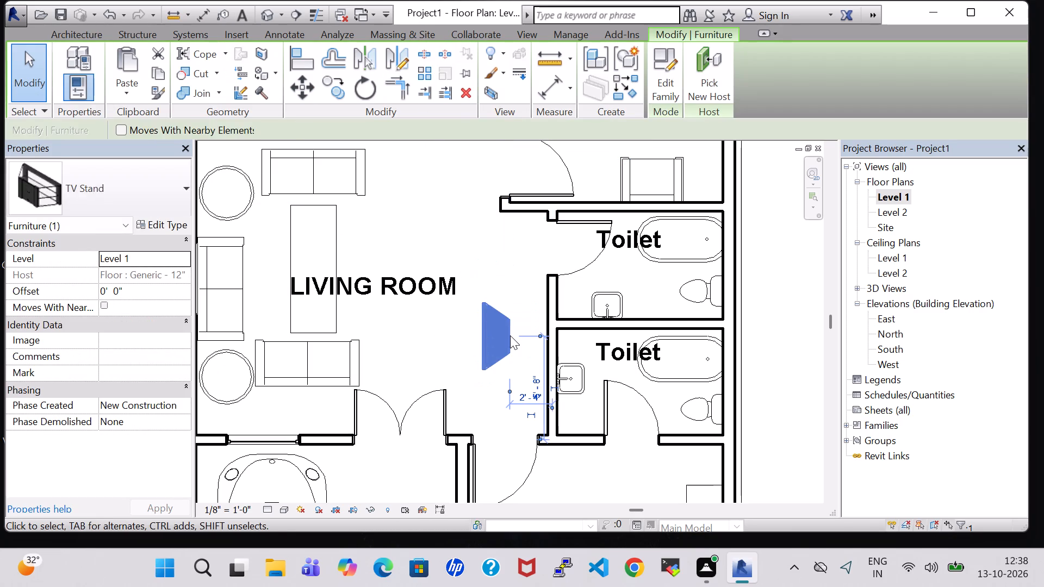
Move the TV stand slightly north and then east until it sits against the toilet wall.
key(Up)
key(Up)
key(Right)
key(Right)
key(Right)
key(Right)
key(Right)
key(Right)
key(Right)
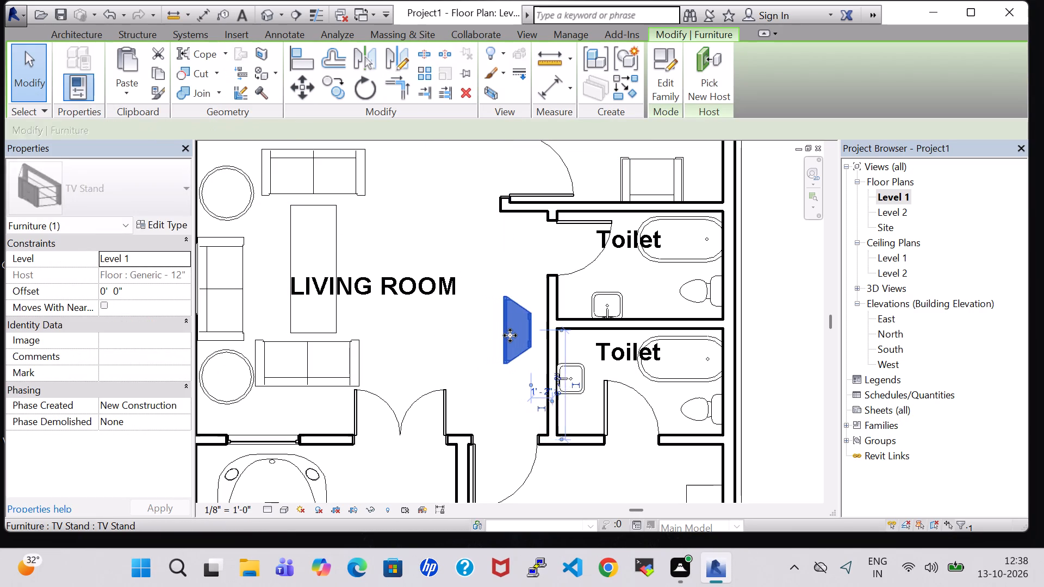
key(Right)
key(Right)
key(Right)
key(Right)
key(Right)
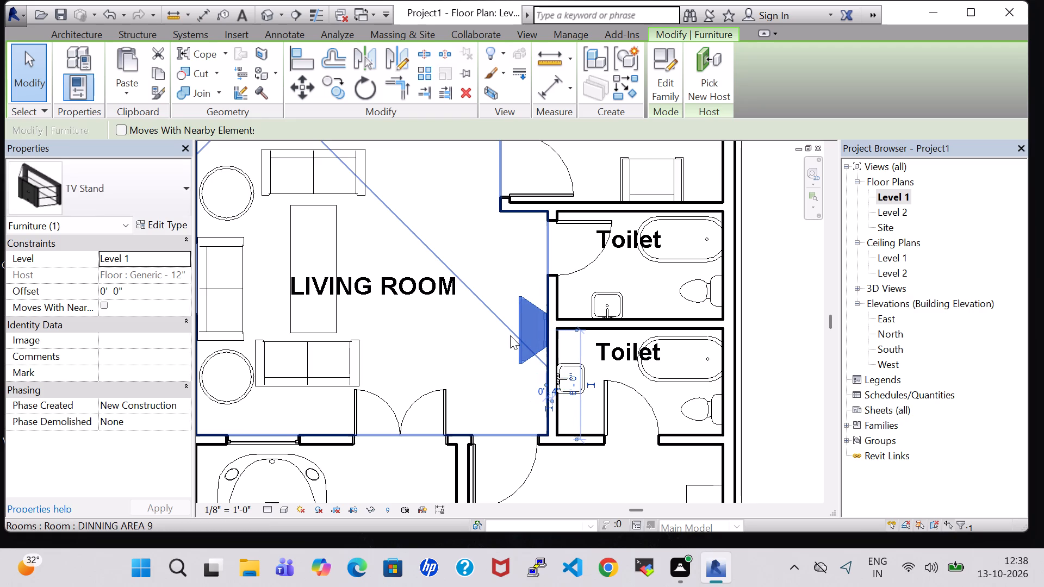
click(768, 324)
Copy the bedroom's 32" flat-screen TV and paste it in the living room, just west of the TV stand.
scroll(768, 324, down, 2)
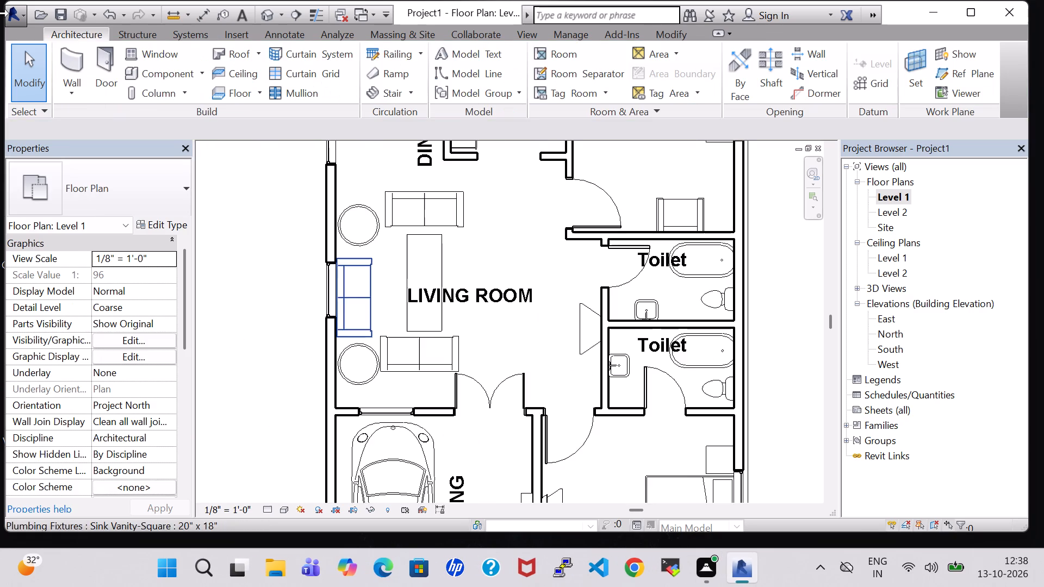
scroll(461, 366, down, 1)
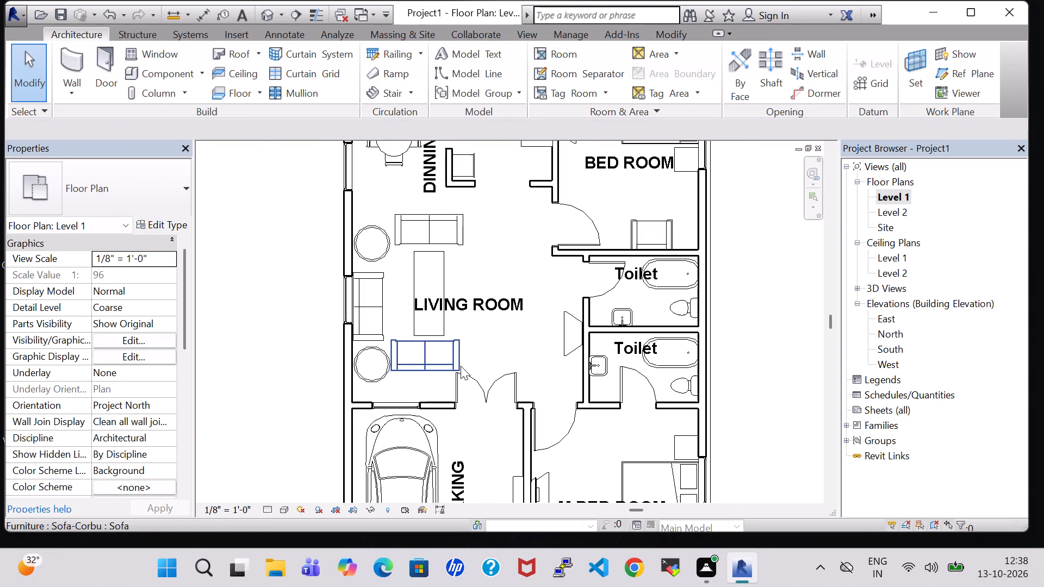
middle_drag(534, 301, 366, 338)
middle_drag(662, 270, 684, 338)
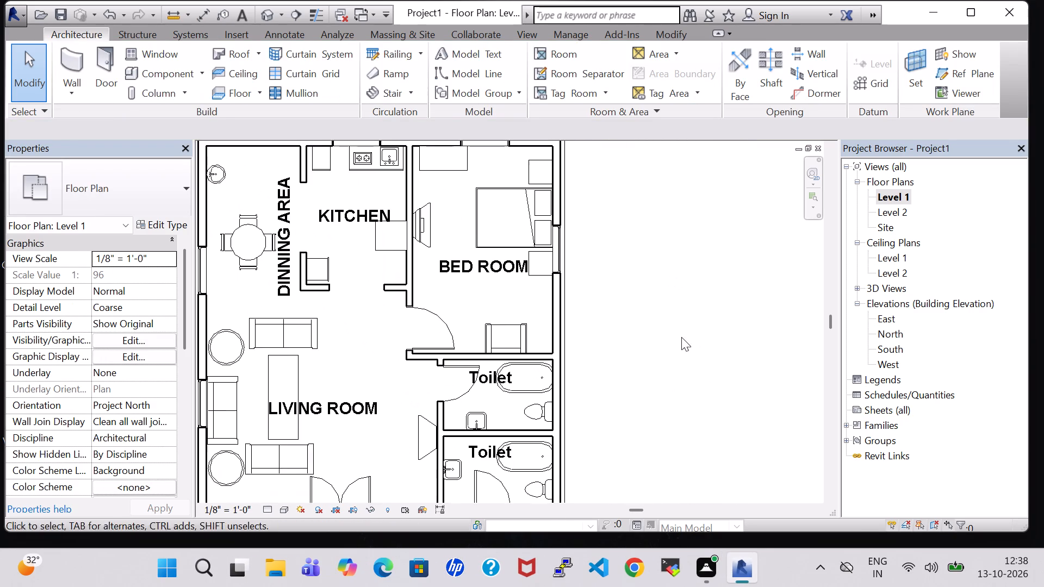
click(422, 223)
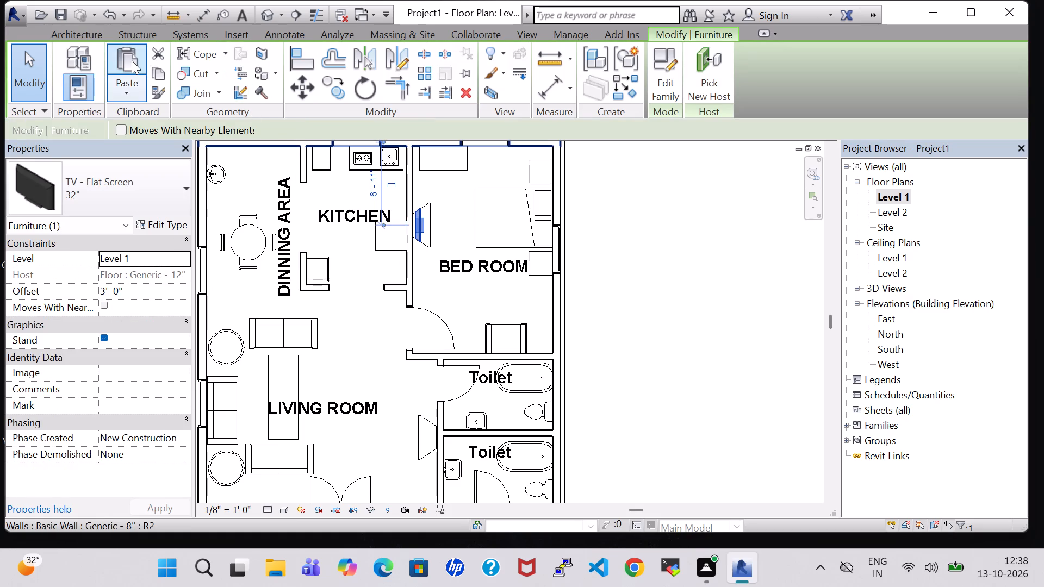
click(156, 70)
scroll(260, 213, down, 2)
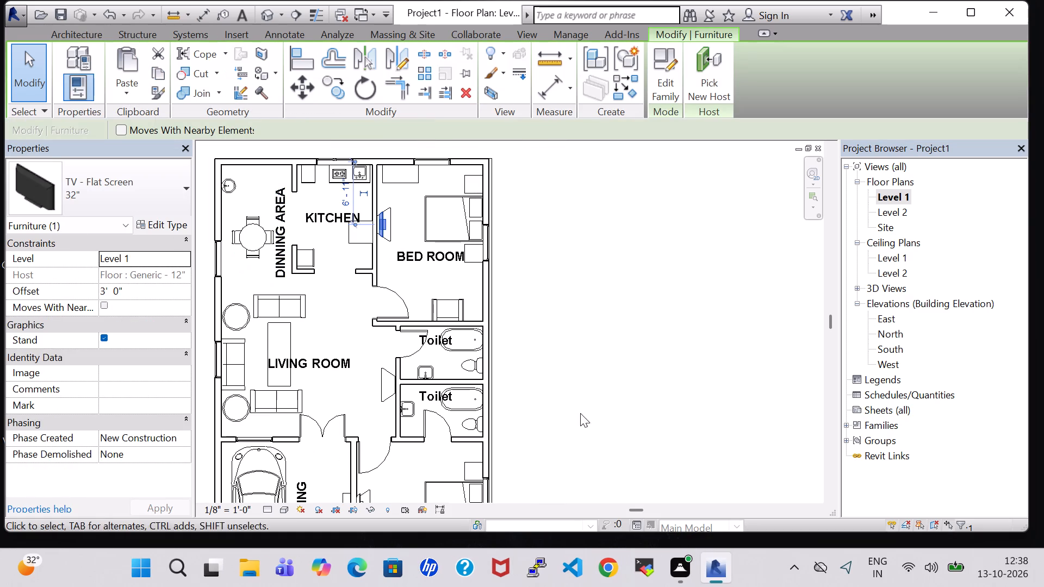
click(127, 86)
click(135, 110)
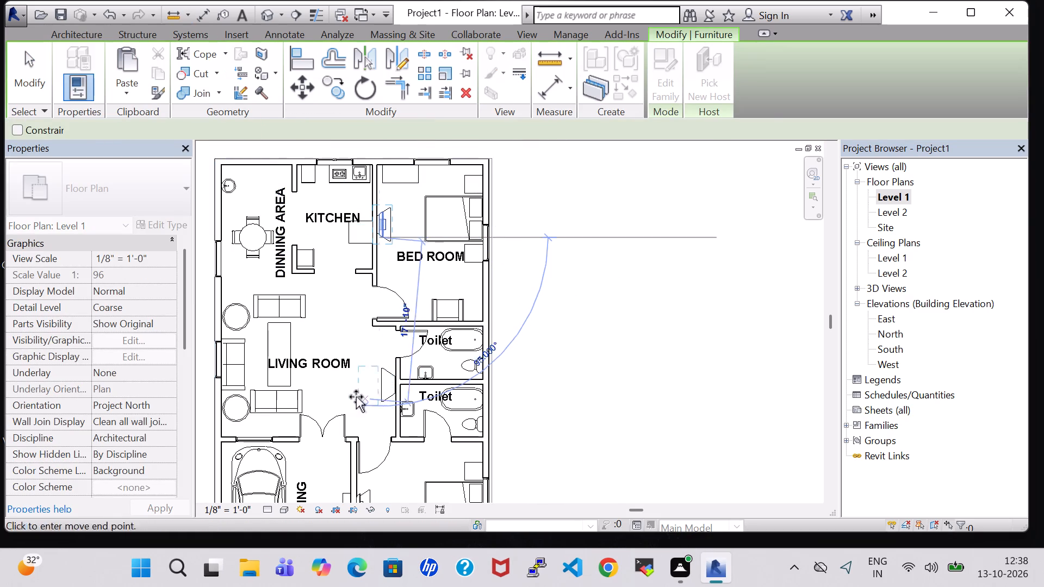
click(356, 397)
key(space)
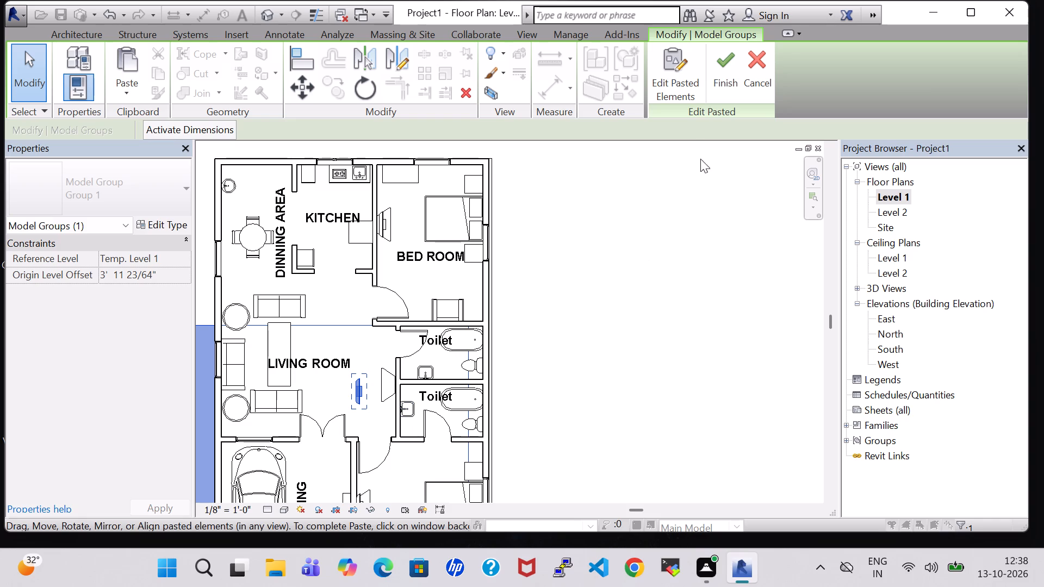
key(space)
key(Escape)
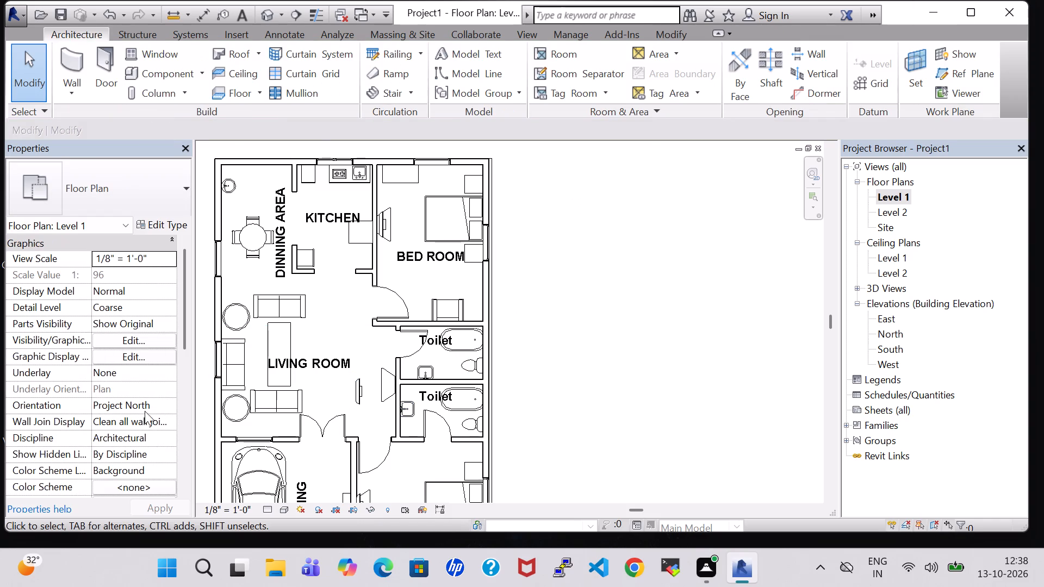
Rotate the pasted living room TV 180° so its screen faces the west-wall sofa.
click(355, 389)
key(space)
key(space)
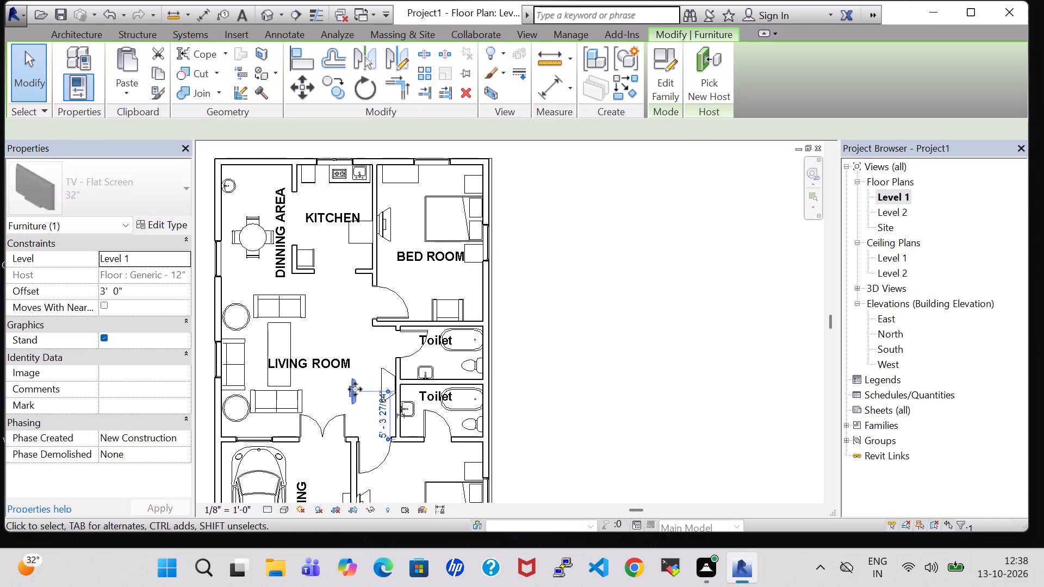
Move the TV east and slightly north until it sits centred on the living room TV stand.
key(Right)
key(Right)
key(Right)
key(Right)
key(Right)
key(Right)
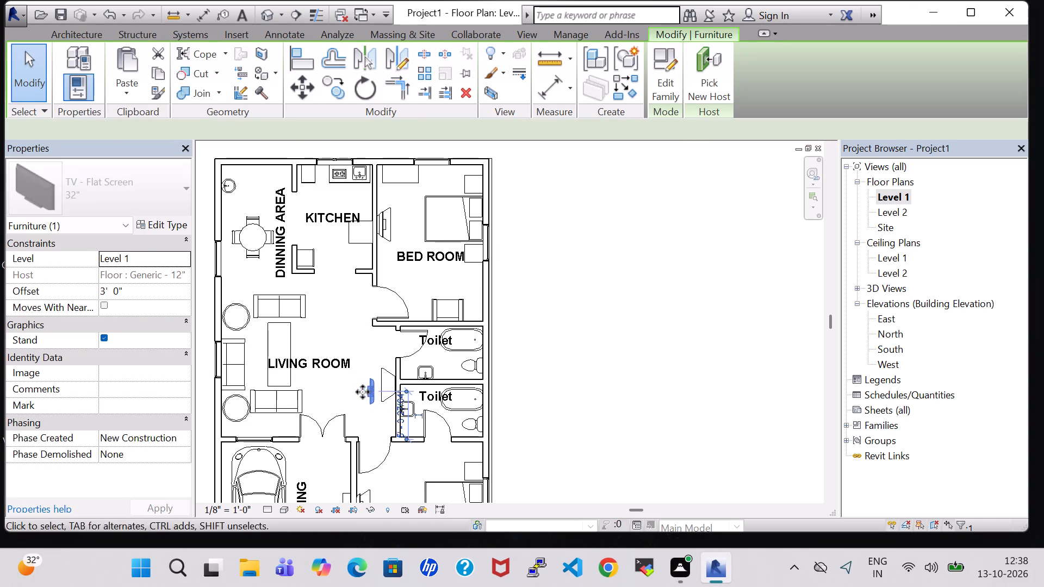
key(Right)
key(Right)
key(Right)
key(Right)
key(Right)
key(Right)
key(Up)
key(Up)
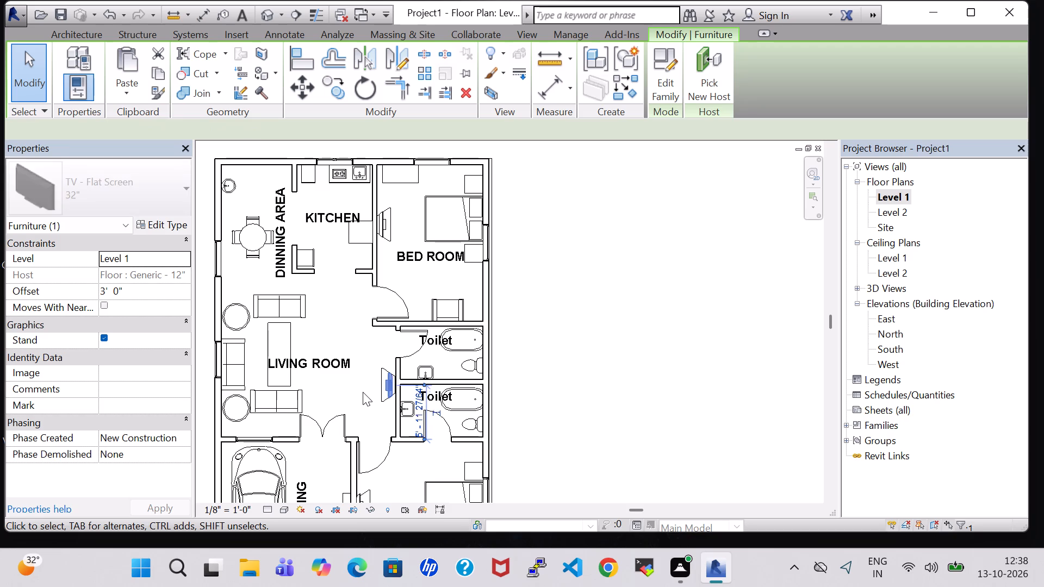
key(Right)
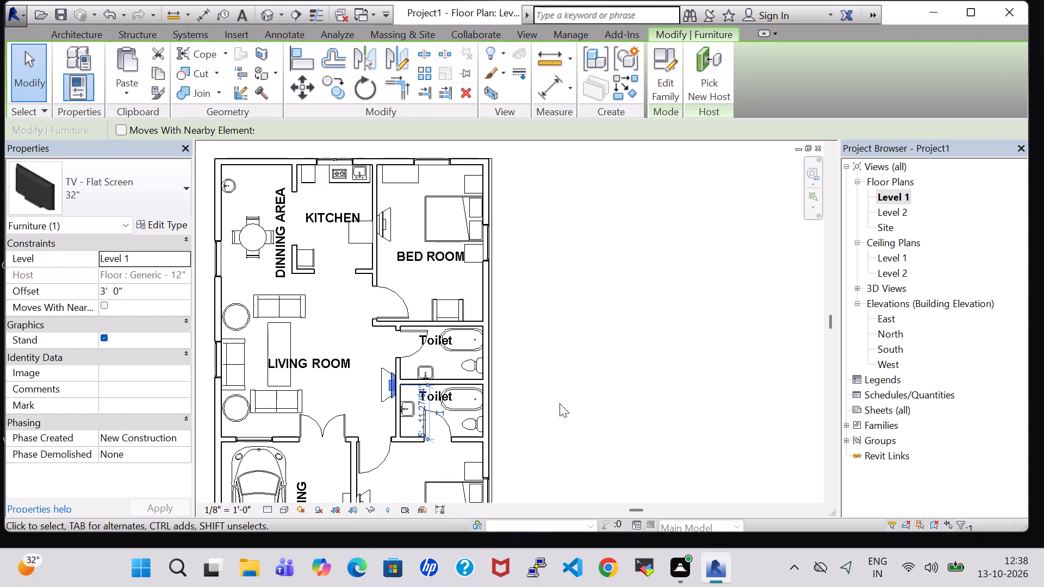
click(560, 403)
Examine the living room TV and its stand against the toilet wall in the 3D view.
click(271, 18)
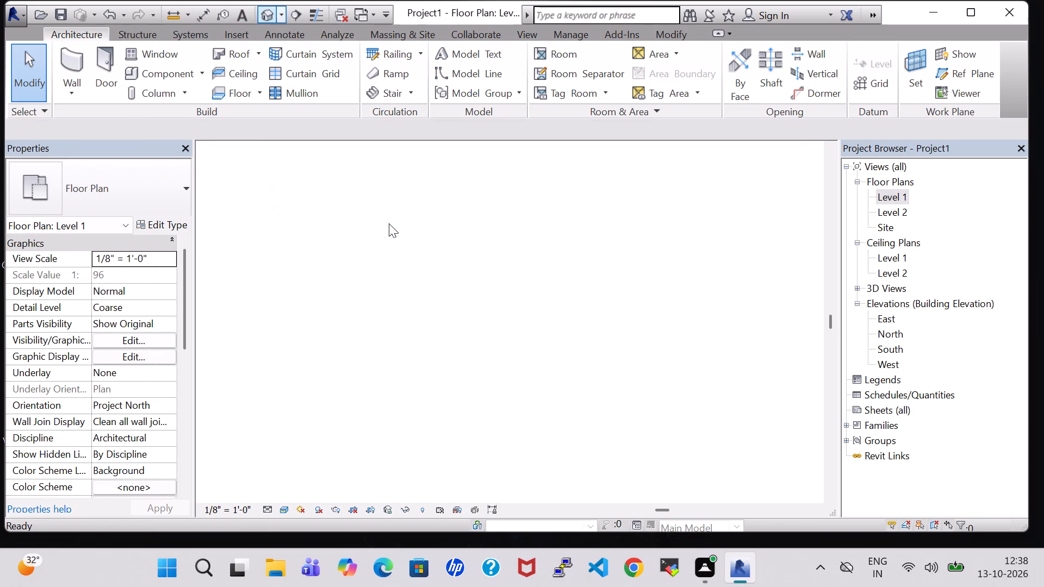
shift+middle_drag(662, 370, 668, 345)
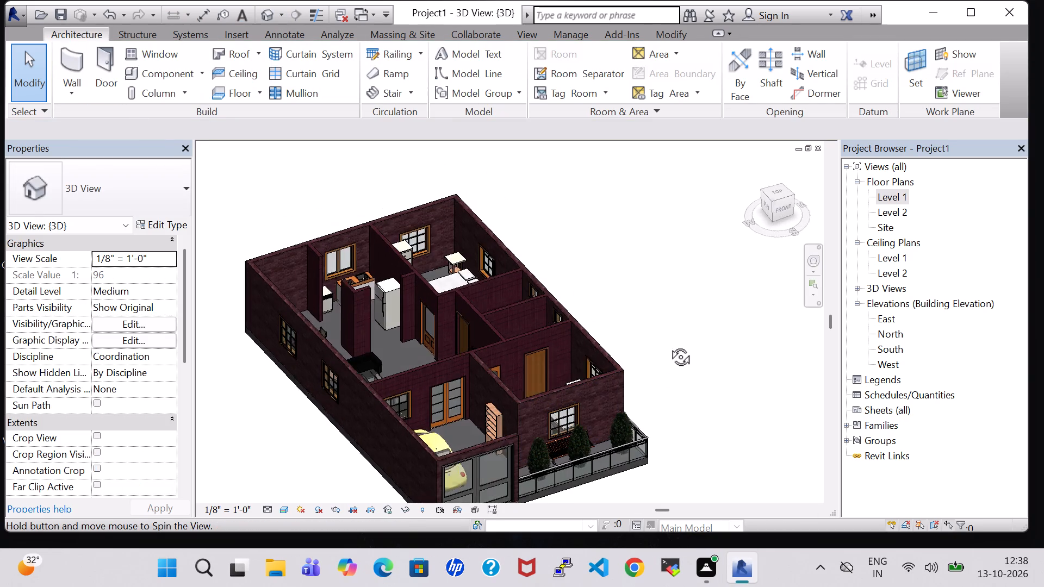
shift+middle_drag(668, 345, 658, 302)
shift+middle_drag(307, 436, 363, 473)
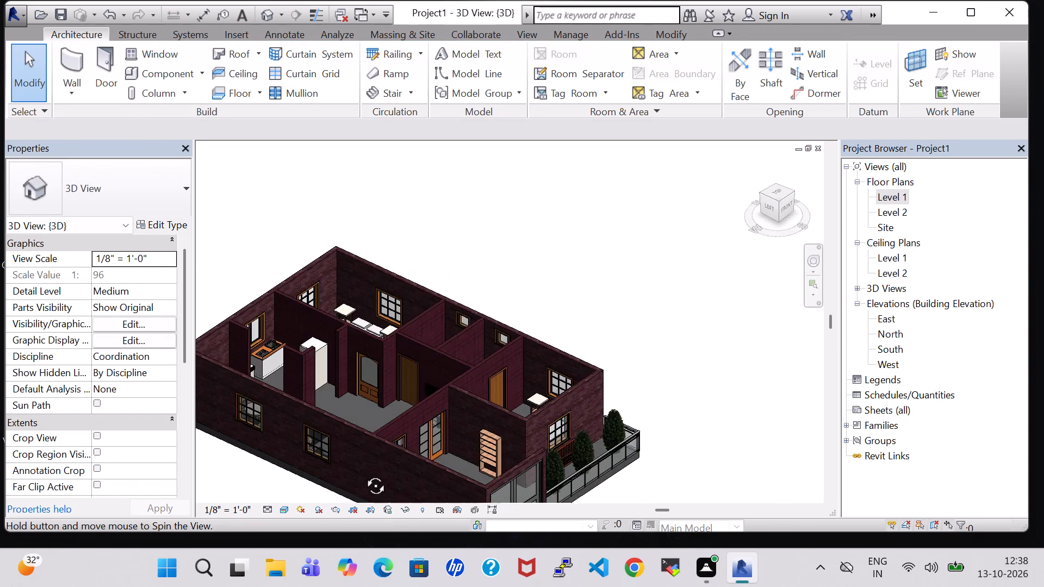
shift+middle_drag(363, 473, 440, 480)
middle_drag(507, 319, 509, 289)
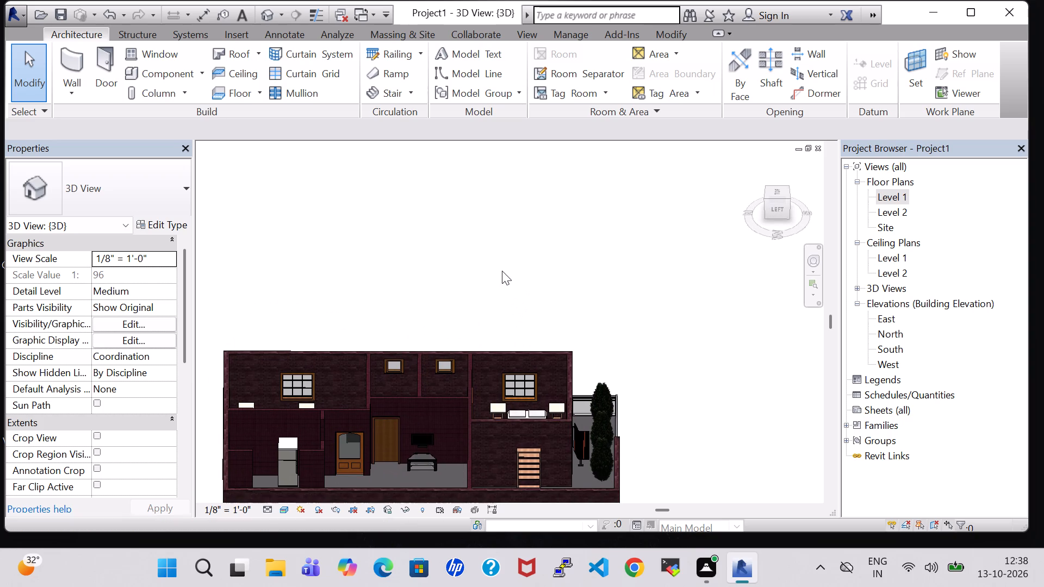
middle_drag(502, 271, 502, 239)
shift+middle_drag(502, 239, 502, 254)
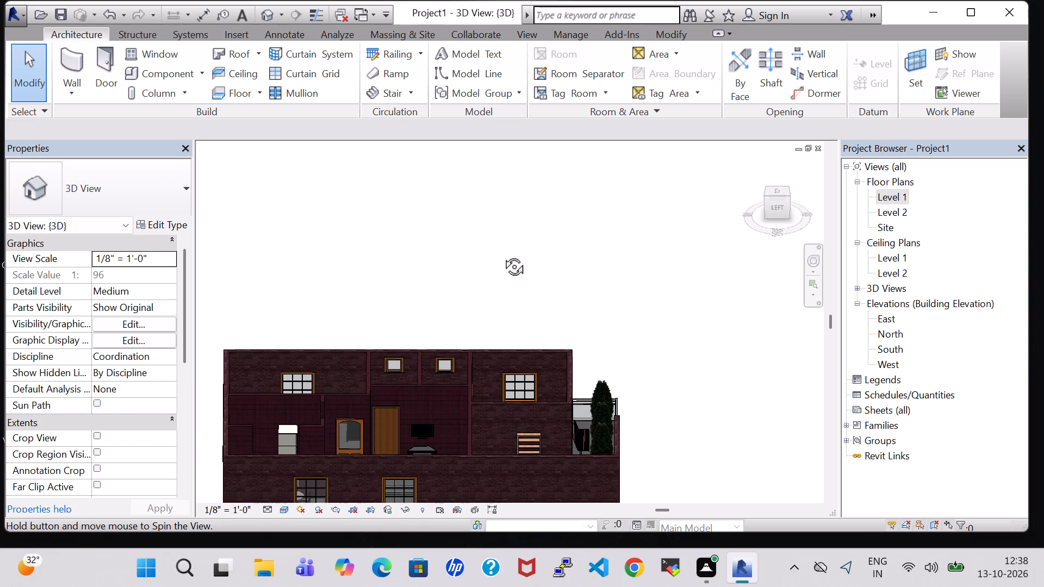
shift+middle_drag(502, 254, 502, 293)
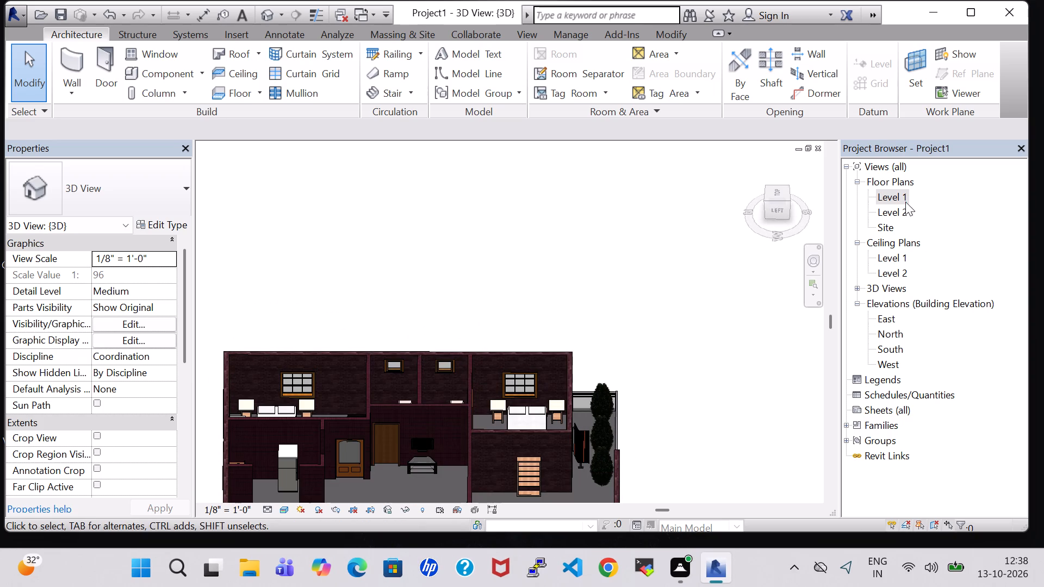
In the Level 1 floor plan, change the living room TV's type to TV - Flat Screen 50".
double_click(900, 201)
scroll(633, 395, down, 2)
middle_drag(628, 382, 625, 351)
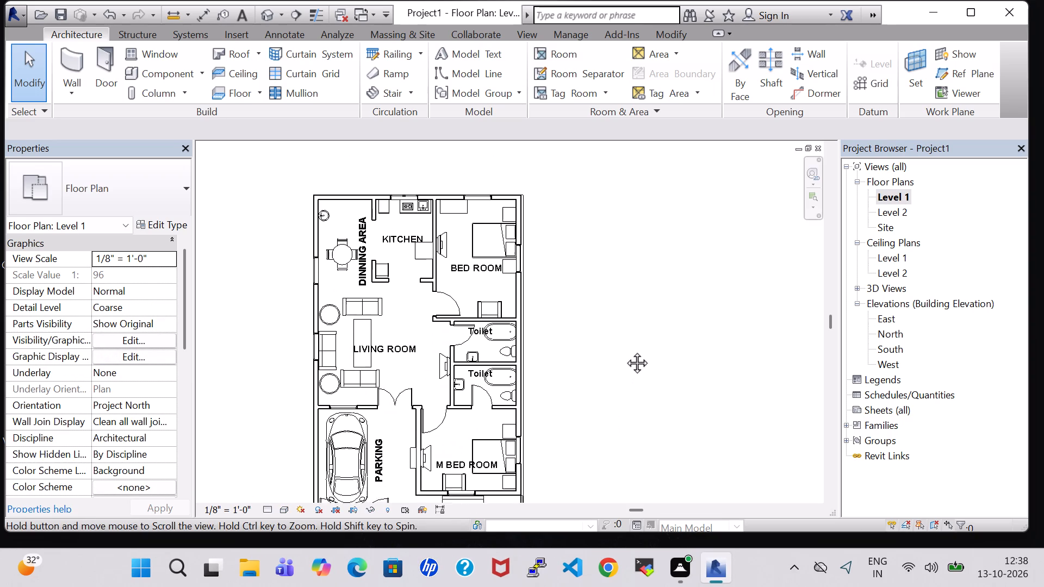
middle_drag(625, 351, 622, 339)
scroll(620, 338, down, 1)
middle_drag(620, 338, 621, 314)
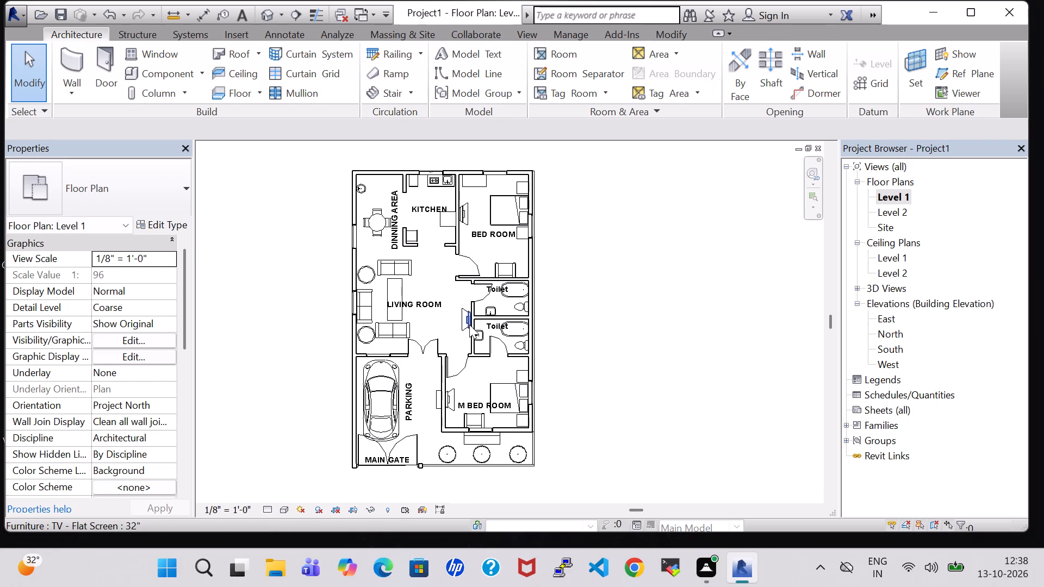
click(469, 324)
click(116, 202)
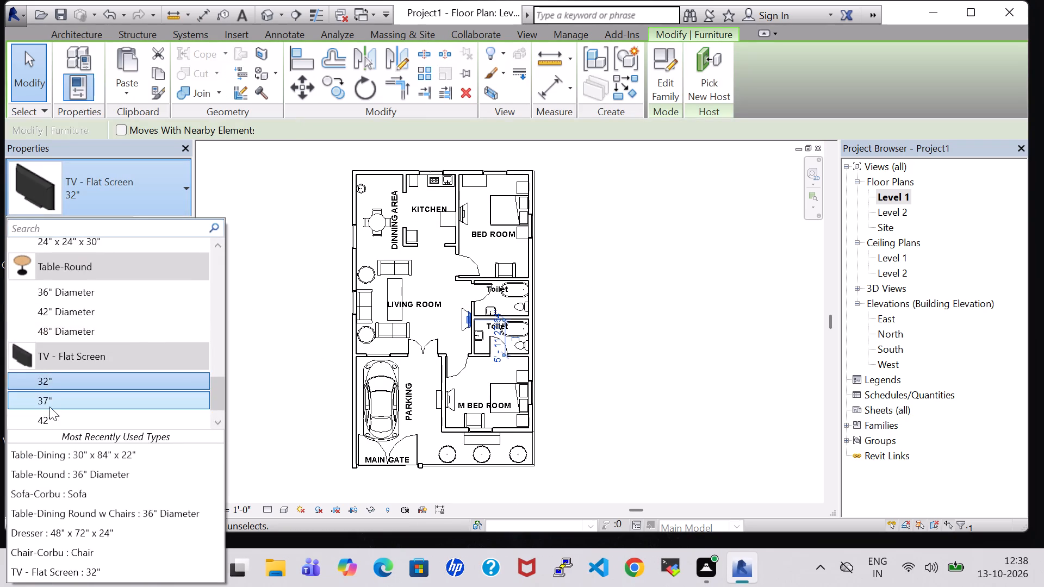
scroll(49, 407, down, 4)
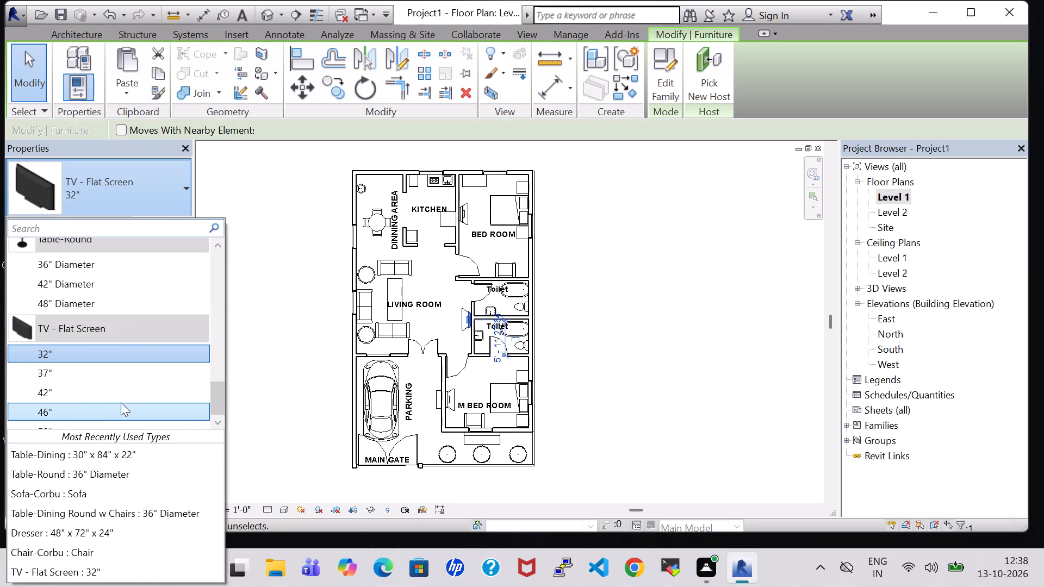
drag(221, 397, 222, 422)
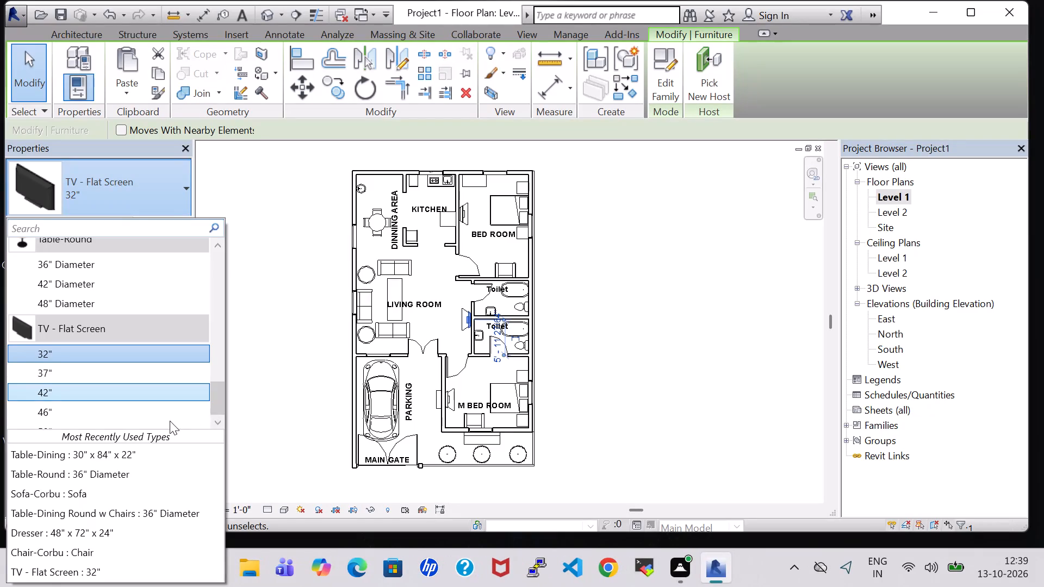
click(77, 429)
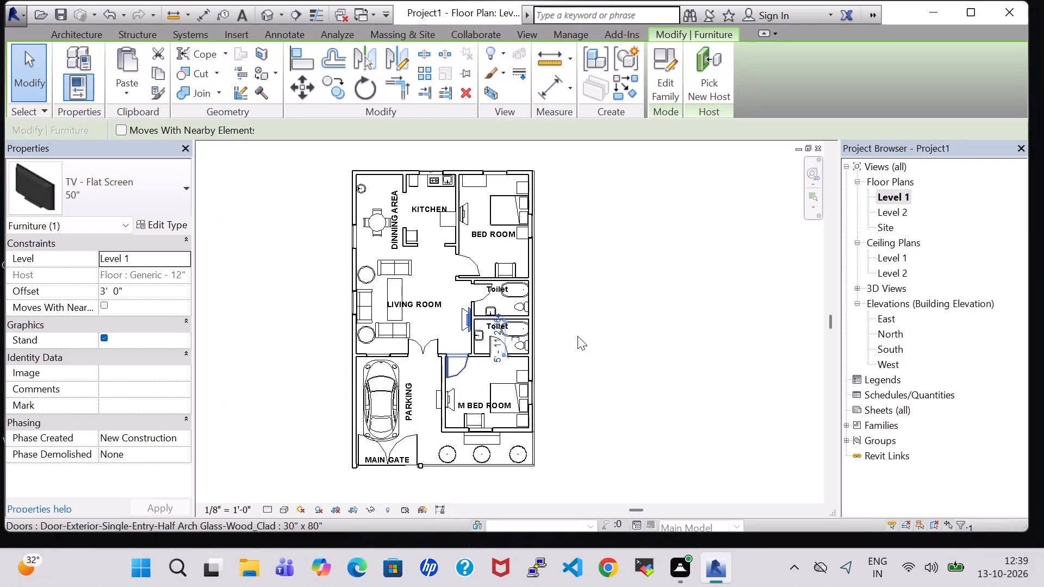
click(613, 309)
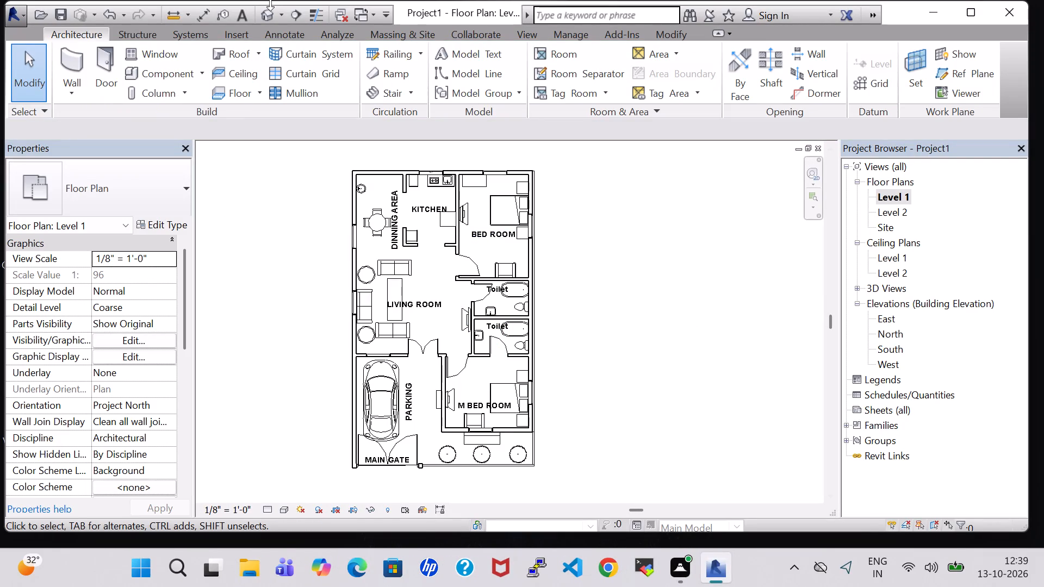
Examine the resized TV and the living room furniture layout in 3D, from the west side and from above.
click(271, 13)
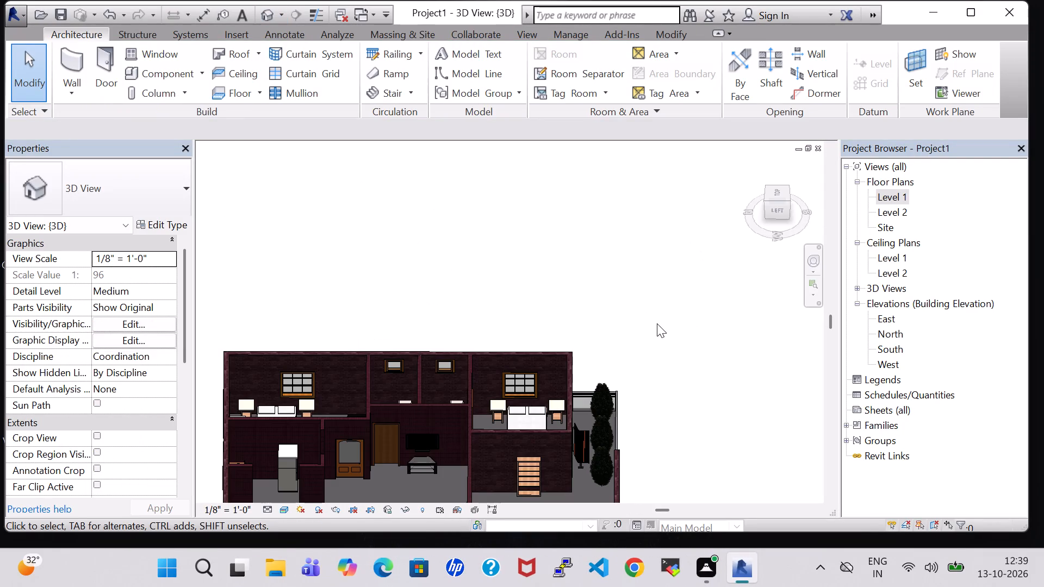
shift+middle_drag(654, 343, 657, 298)
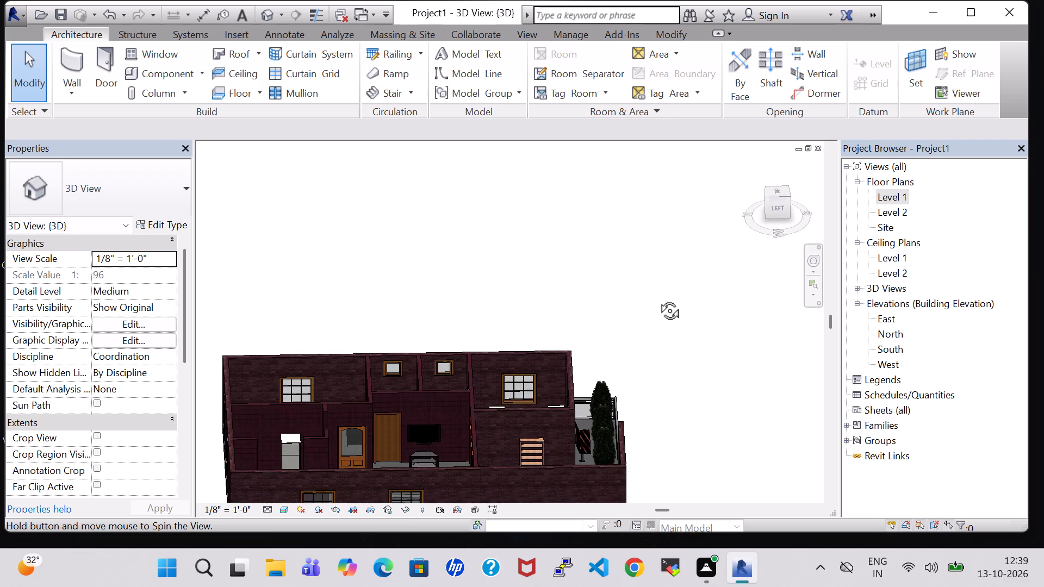
shift+middle_drag(657, 298, 650, 333)
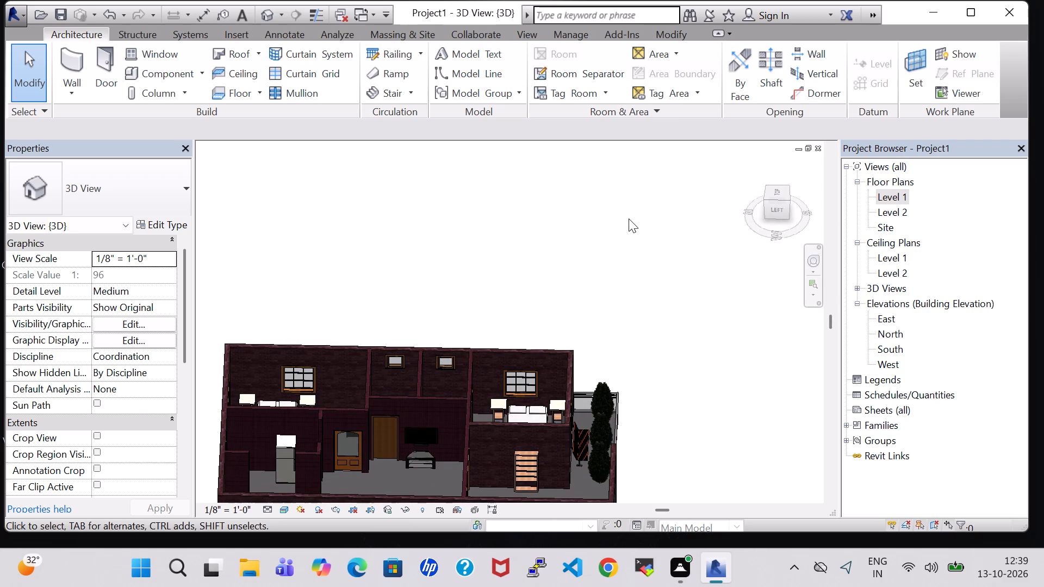
shift+middle_drag(629, 218, 565, 279)
shift+middle_drag(693, 354, 636, 308)
shift+middle_drag(647, 259, 656, 369)
shift+scroll(647, 314, down, 1)
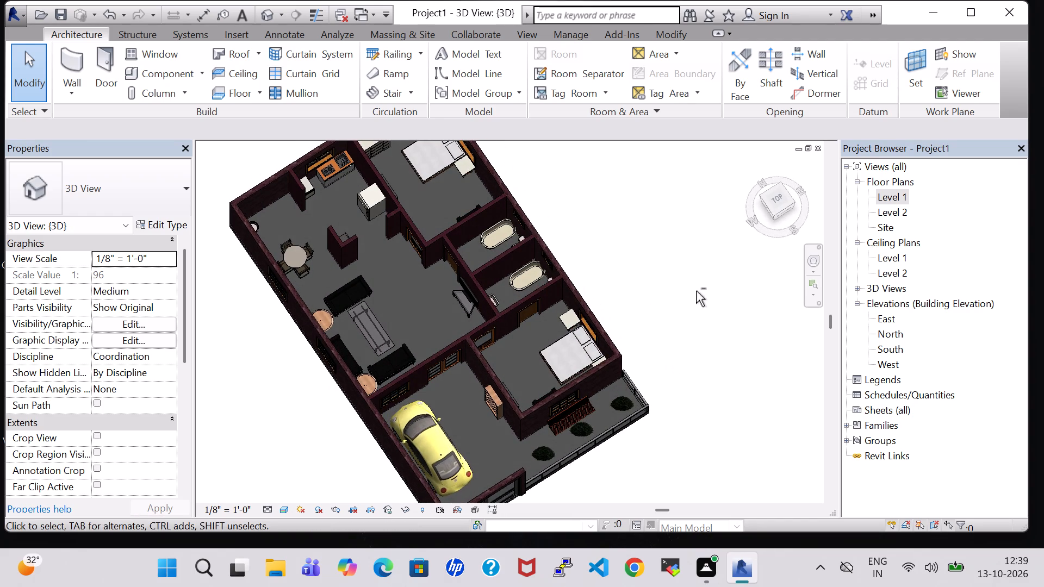
shift+middle_drag(696, 291, 632, 324)
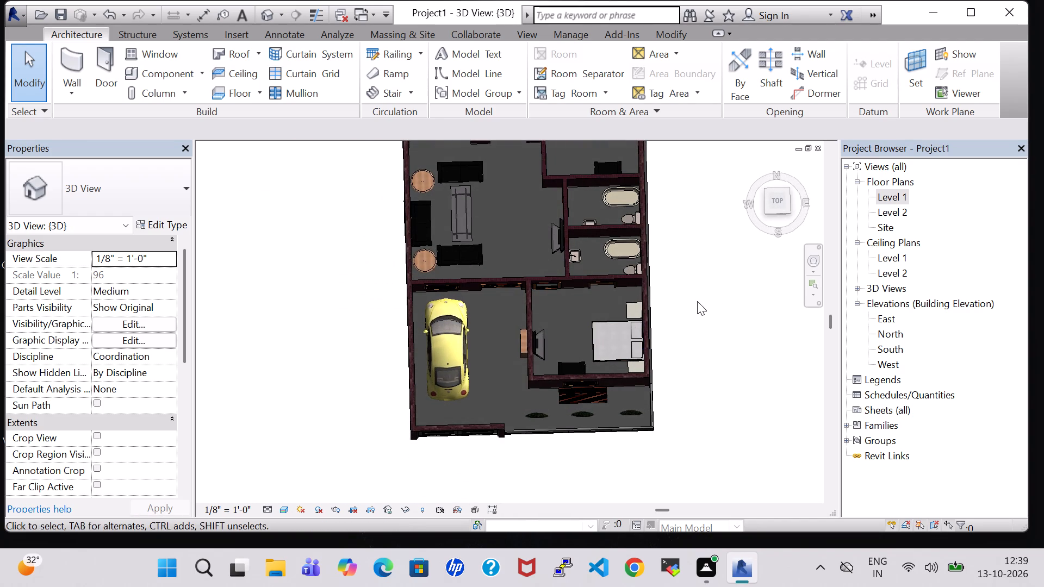
shift+middle_click(697, 301)
Move the living room's southern sofa slightly east and south, away from the round table, in the 3D view.
click(467, 258)
key(Right)
key(Down)
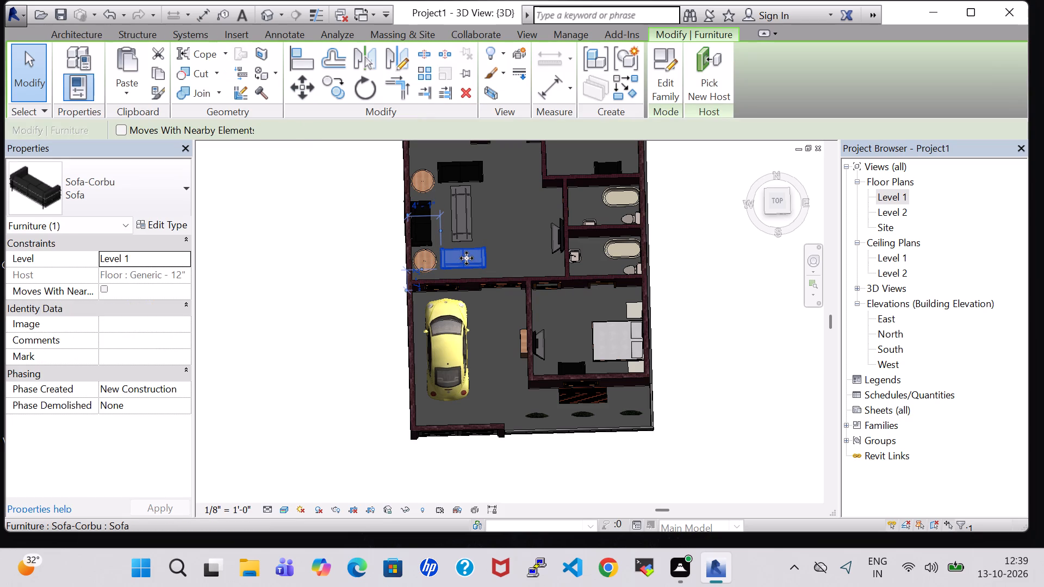
click(327, 299)
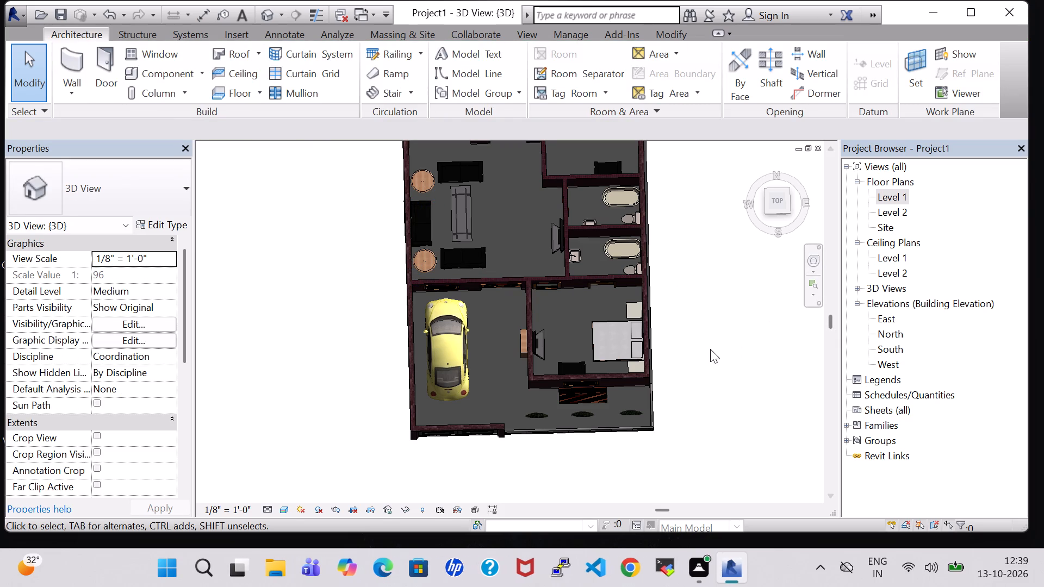
Examine the furnished house in 3D from above and from the front after the sofa move.
shift+middle_drag(699, 326, 698, 301)
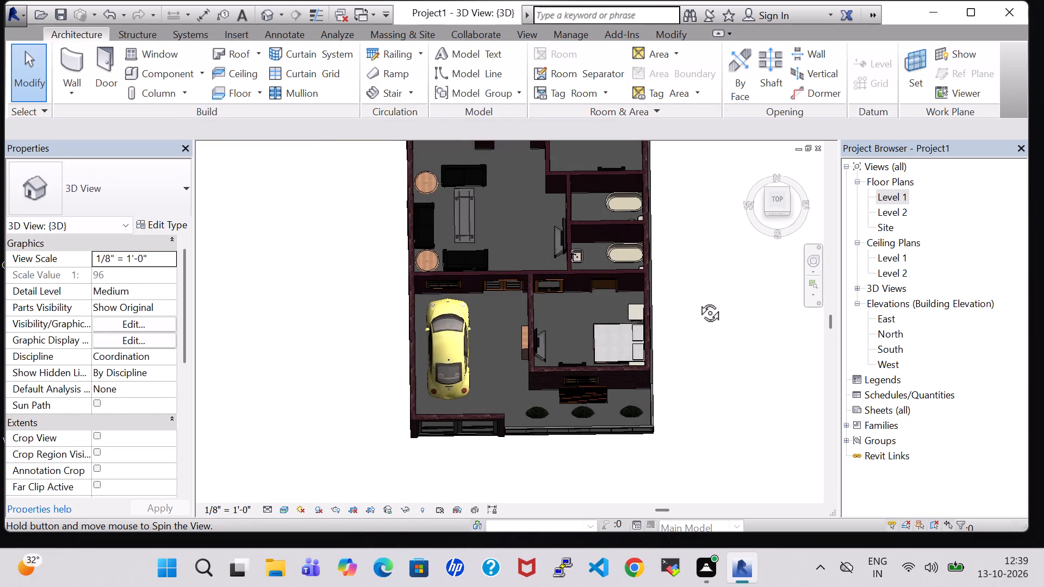
shift+middle_drag(698, 301, 693, 266)
middle_drag(732, 334, 725, 279)
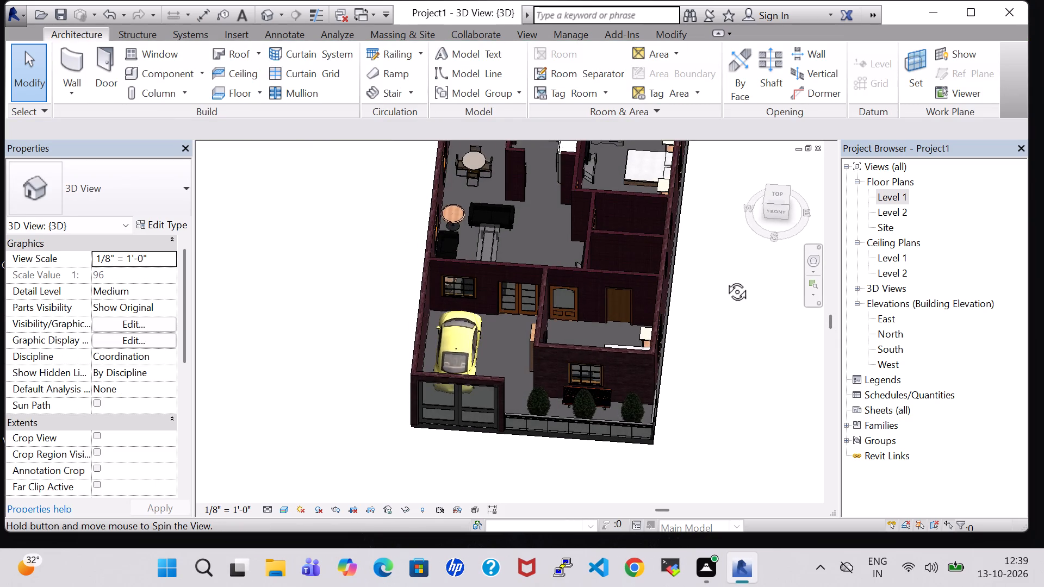
middle_drag(725, 279, 721, 254)
shift+middle_drag(713, 319, 717, 288)
In the Level 1 floor plan, move the LIVING ROOM tag east, clear of the centre table.
double_click(899, 196)
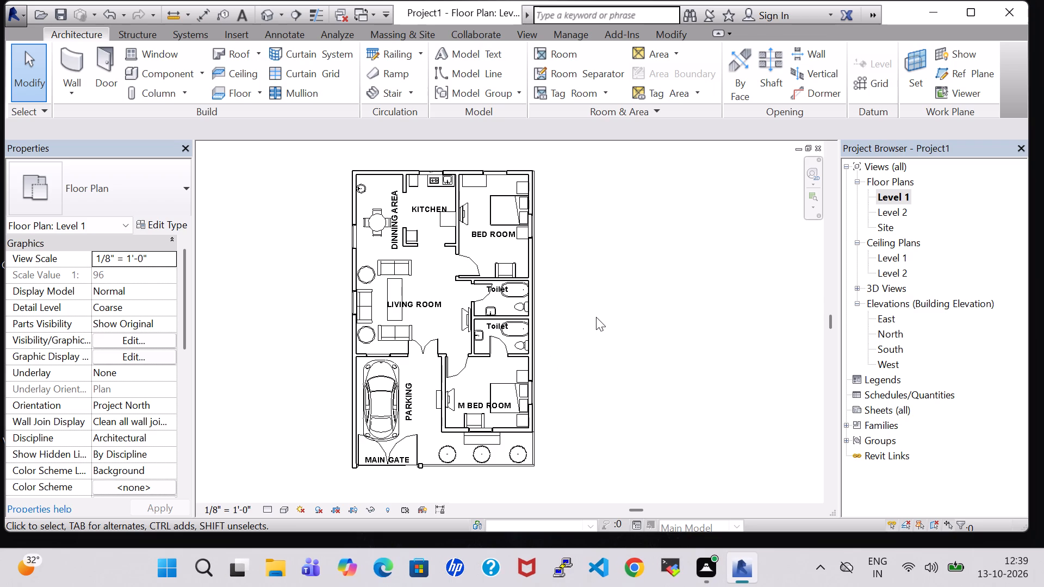
middle_drag(596, 317, 606, 317)
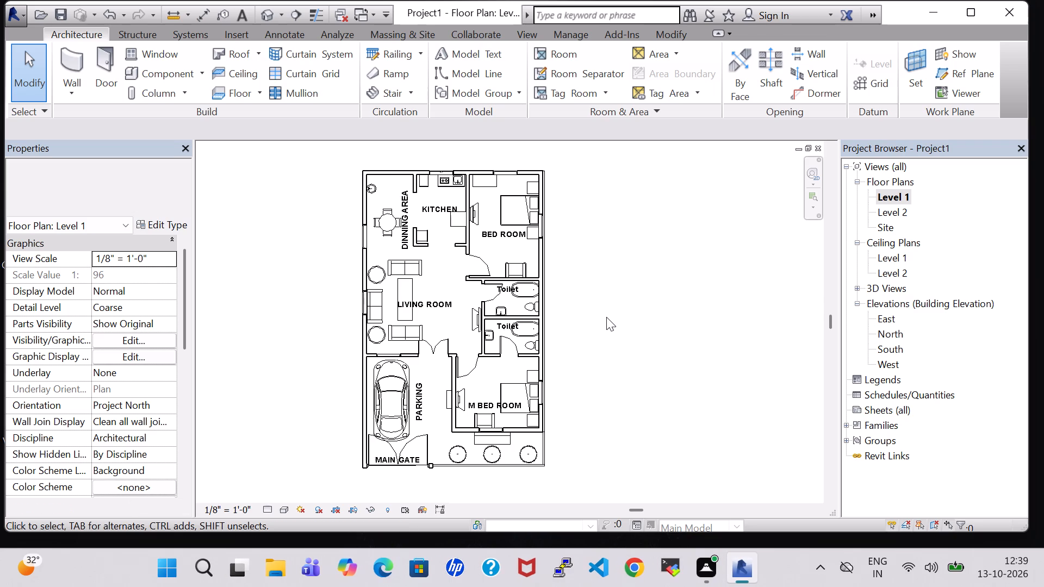
click(428, 303)
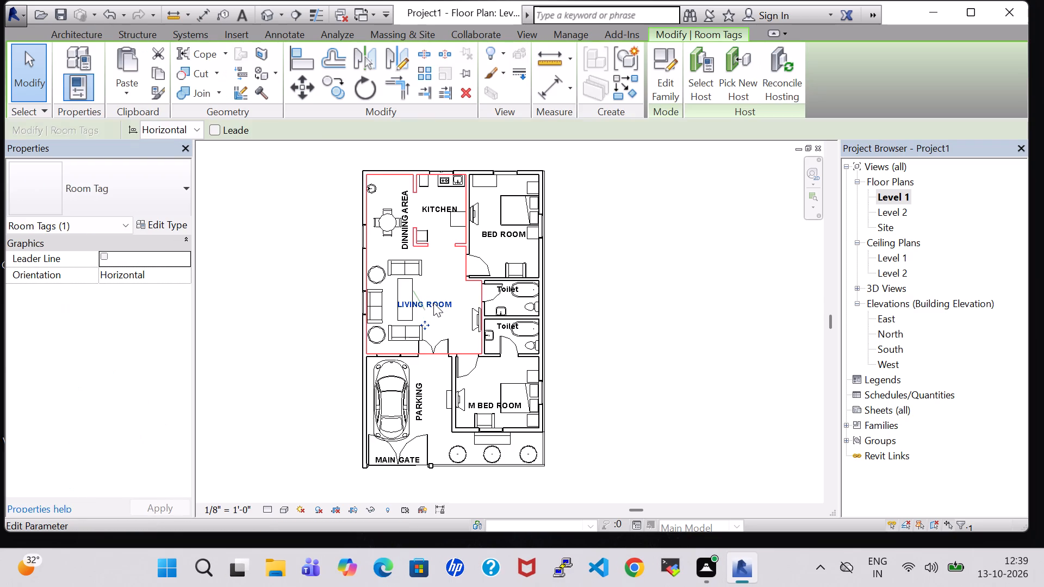
key(Up)
key(Right)
key(Right)
key(Right)
key(Right)
key(Right)
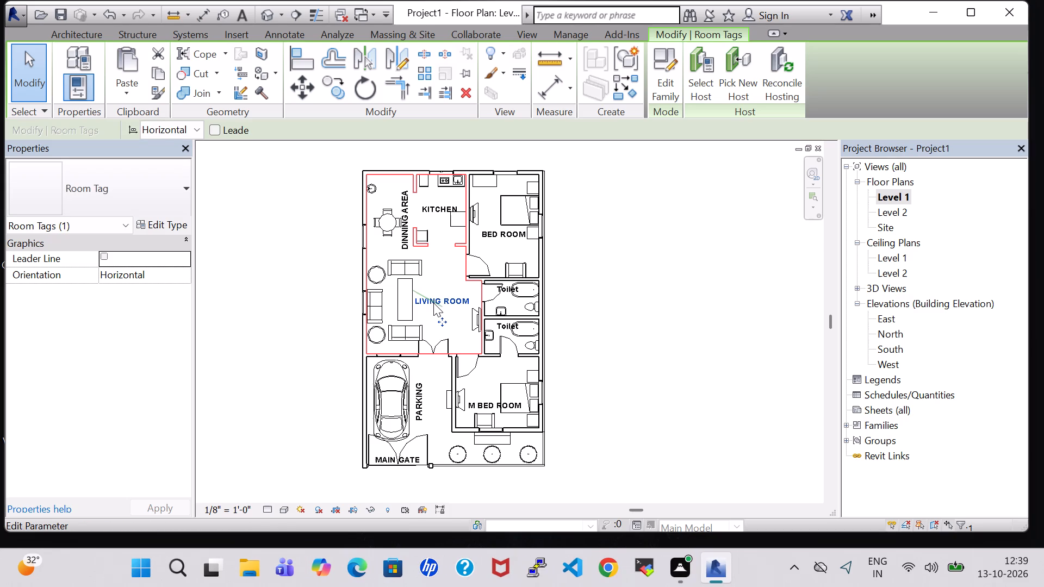
key(Down)
click(631, 289)
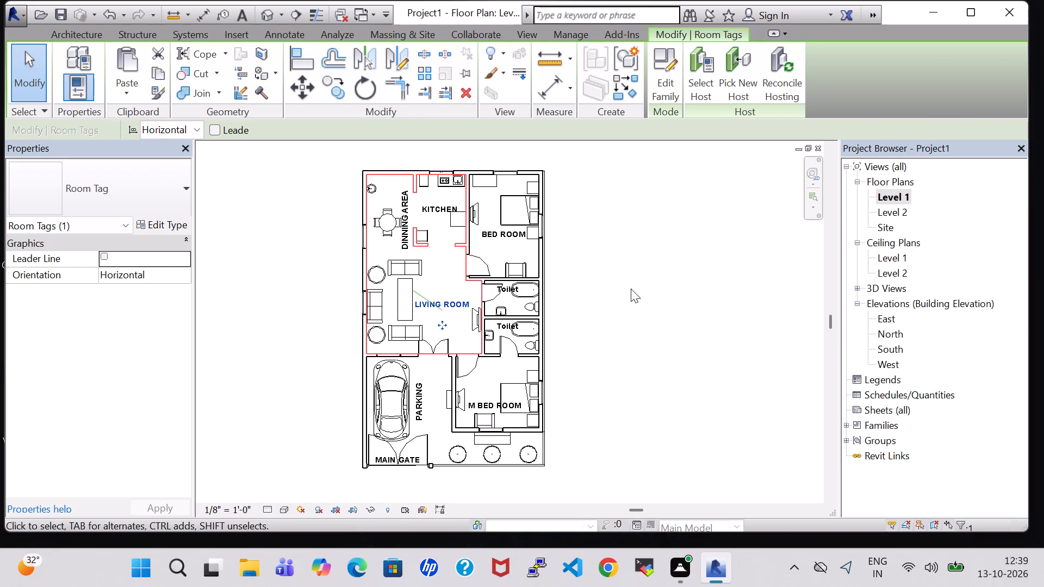
Move the KITCHEN room tag slightly north.
click(443, 210)
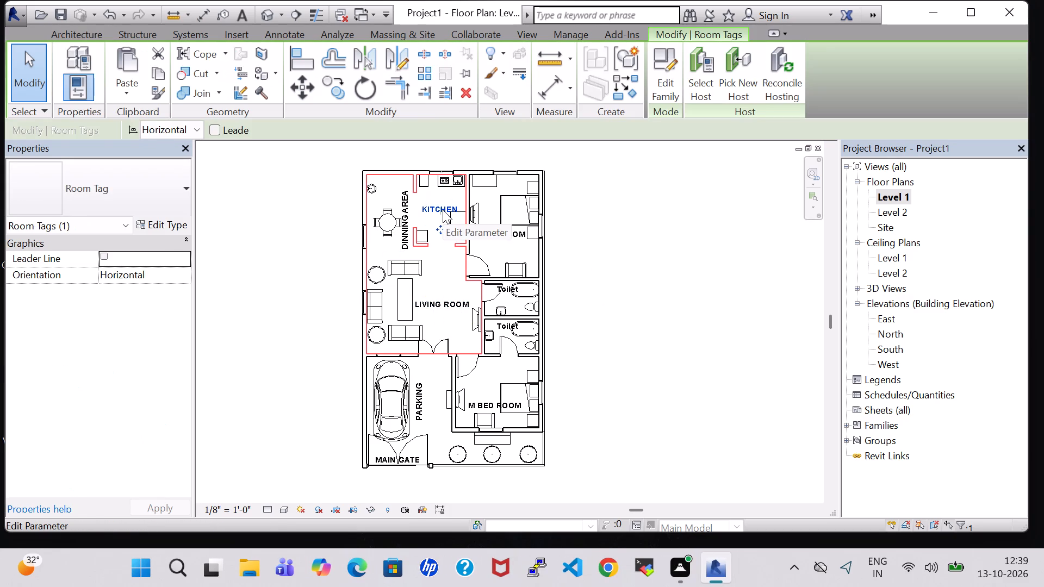
key(Up)
click(649, 246)
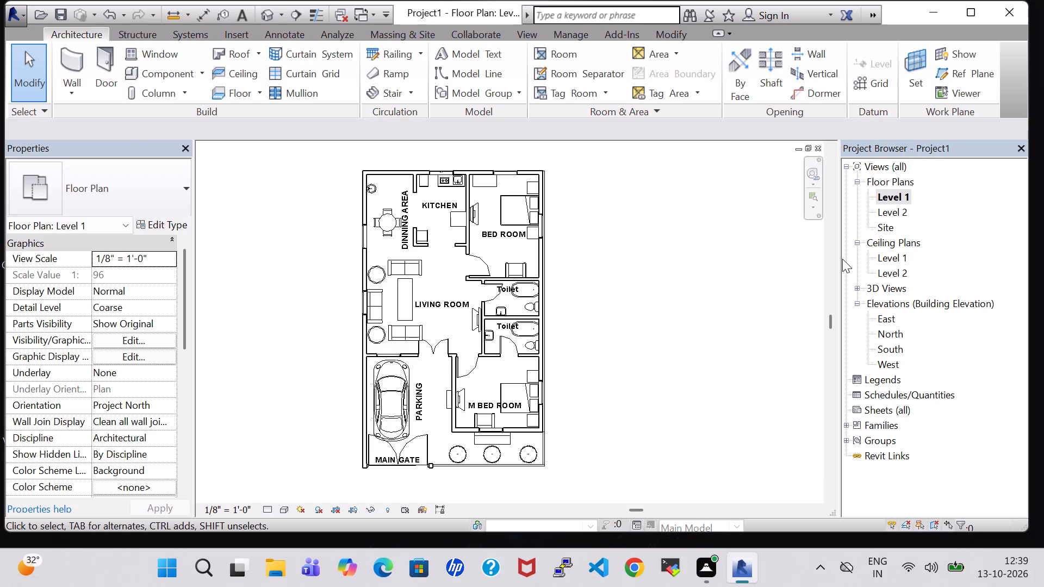
Move the M BED ROOM tag north and slightly east, so it sits above the bed.
click(511, 404)
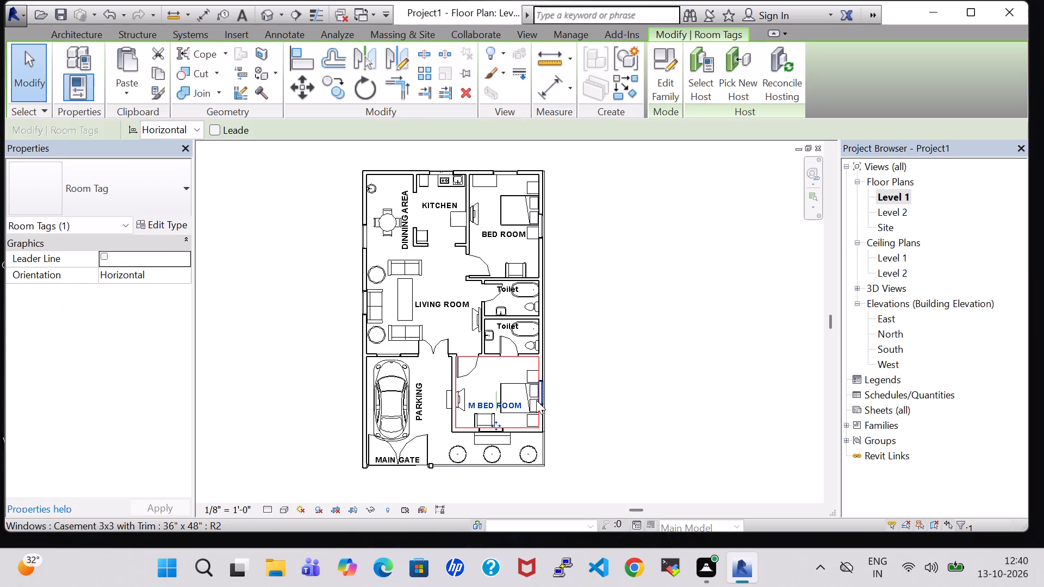
key(Up)
key(Up)
key(Up)
key(Up)
key(Up)
key(Up)
key(Up)
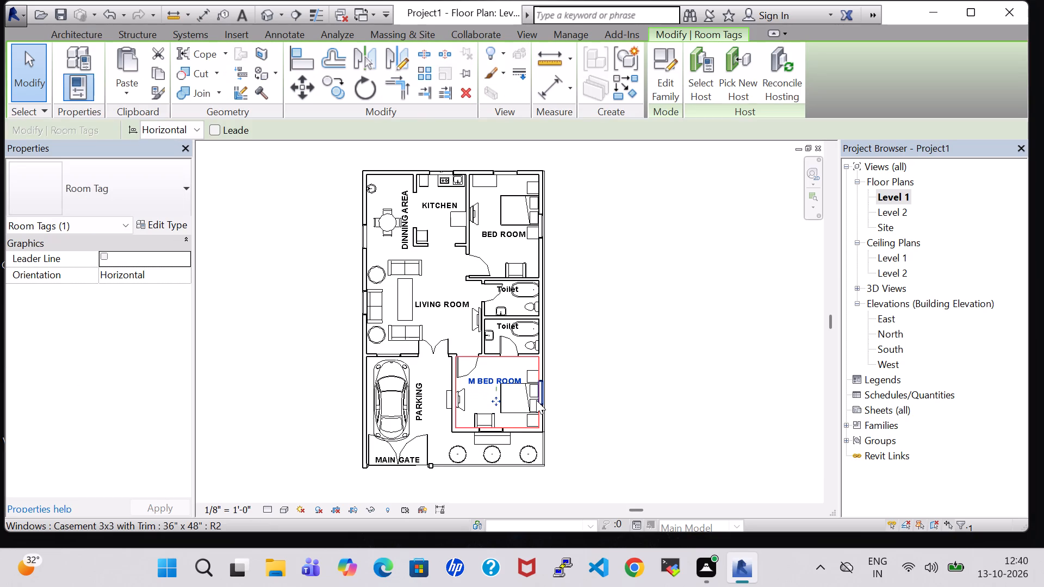
key(Up)
key(Right)
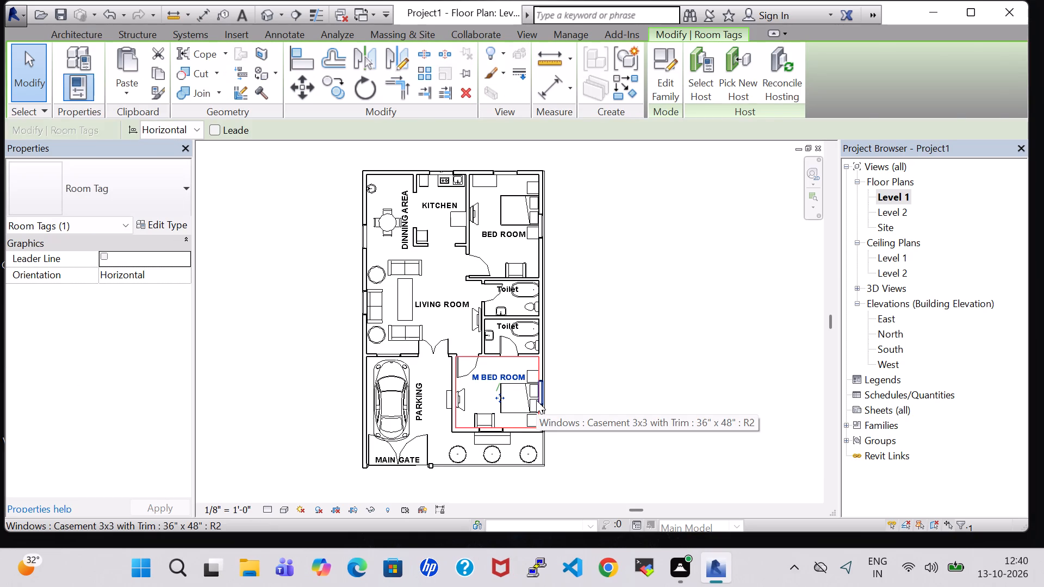
click(622, 407)
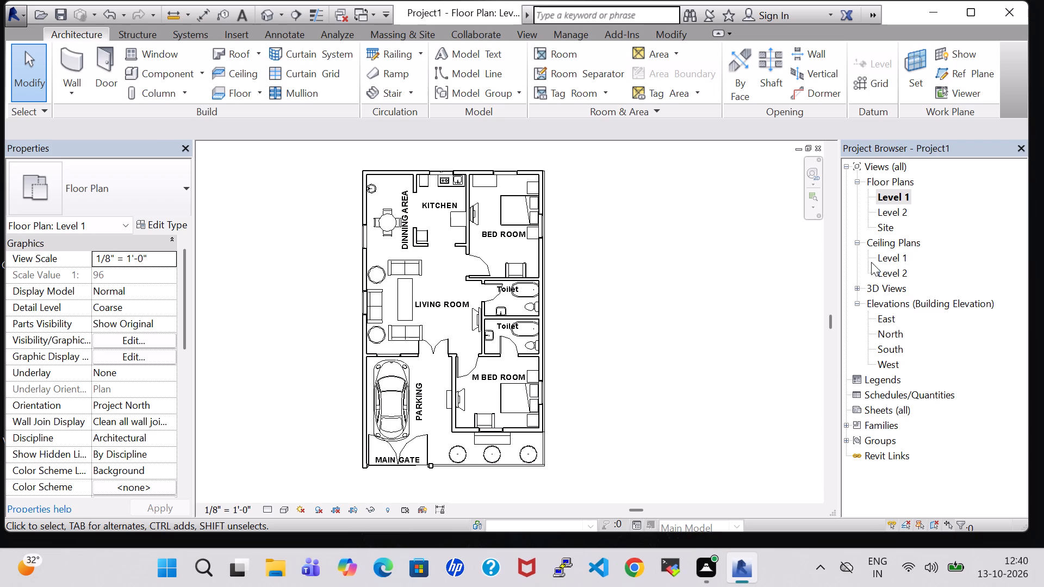
Create a 3' 0" wide U-shape winder stair from Level 1 to Level 2 in the parking area, between the car and the master bedroom wall.
scroll(615, 320, down, 1)
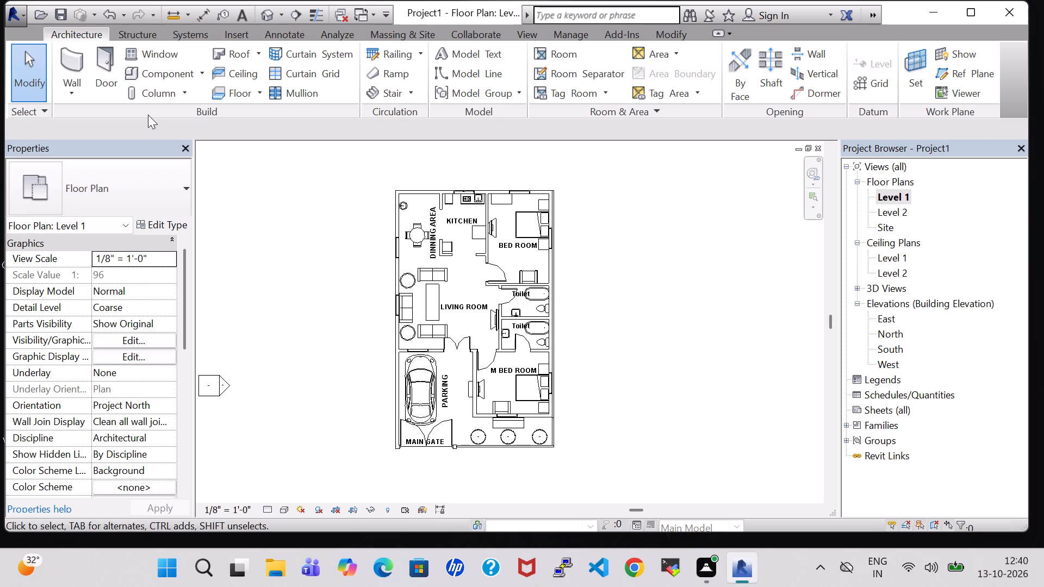
click(389, 92)
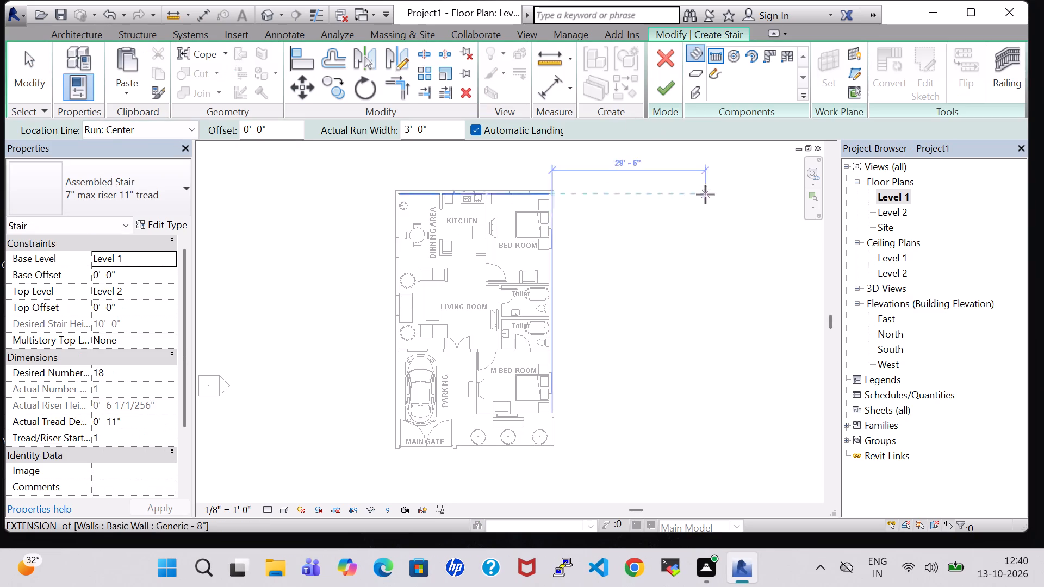
click(785, 55)
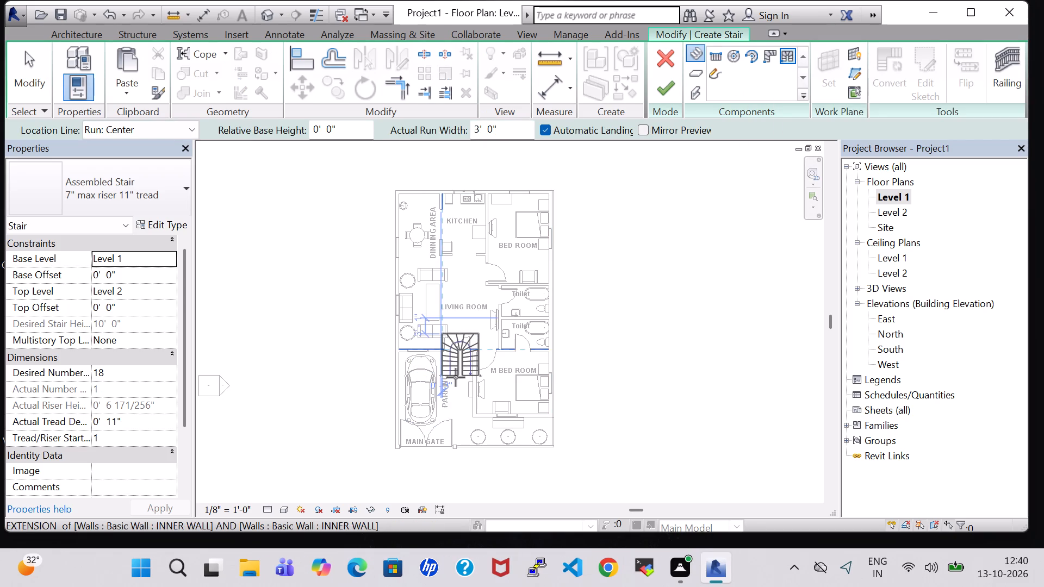
scroll(456, 377, up, 7)
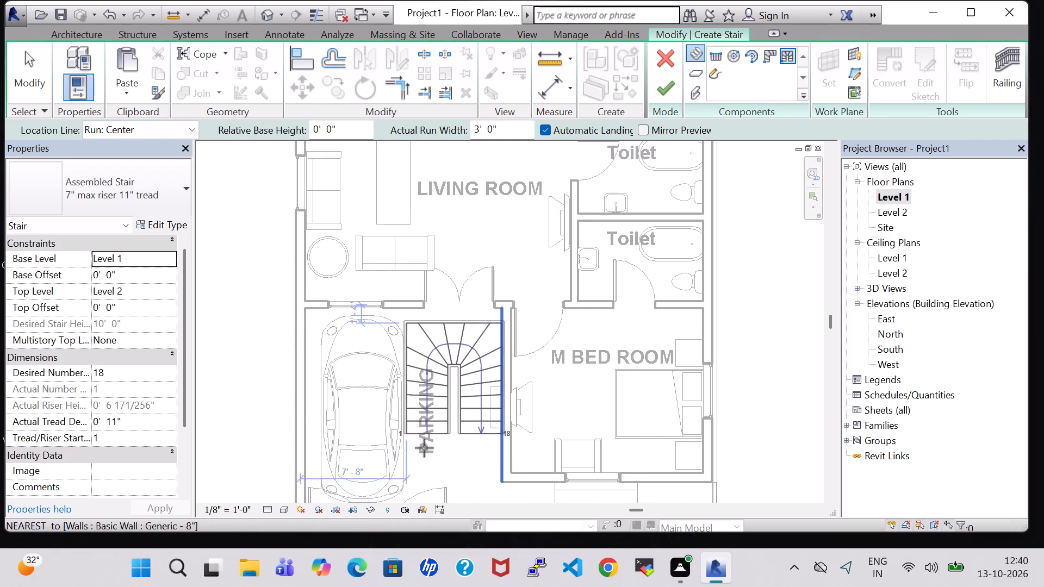
click(424, 449)
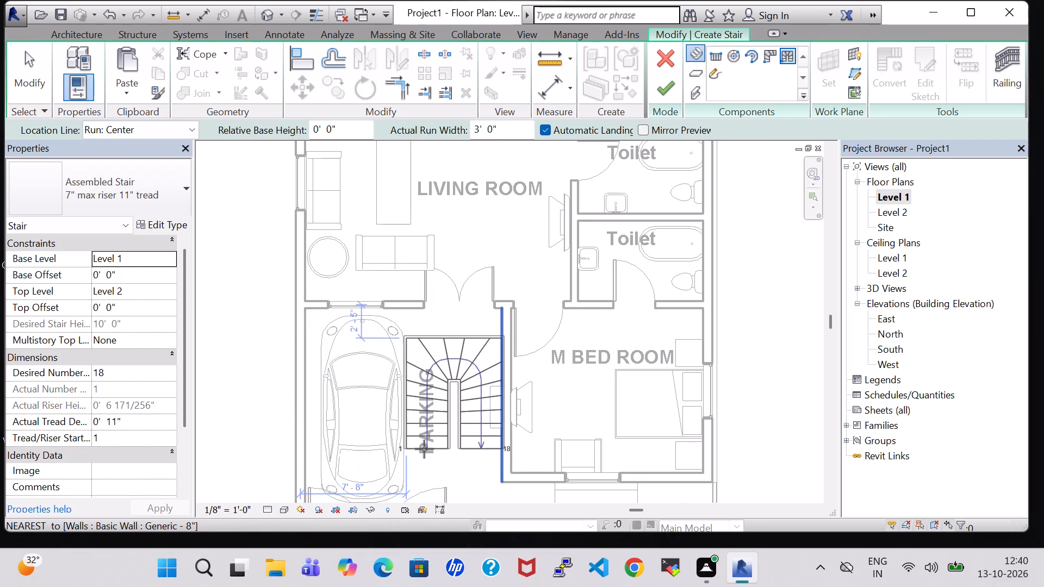
click(669, 80)
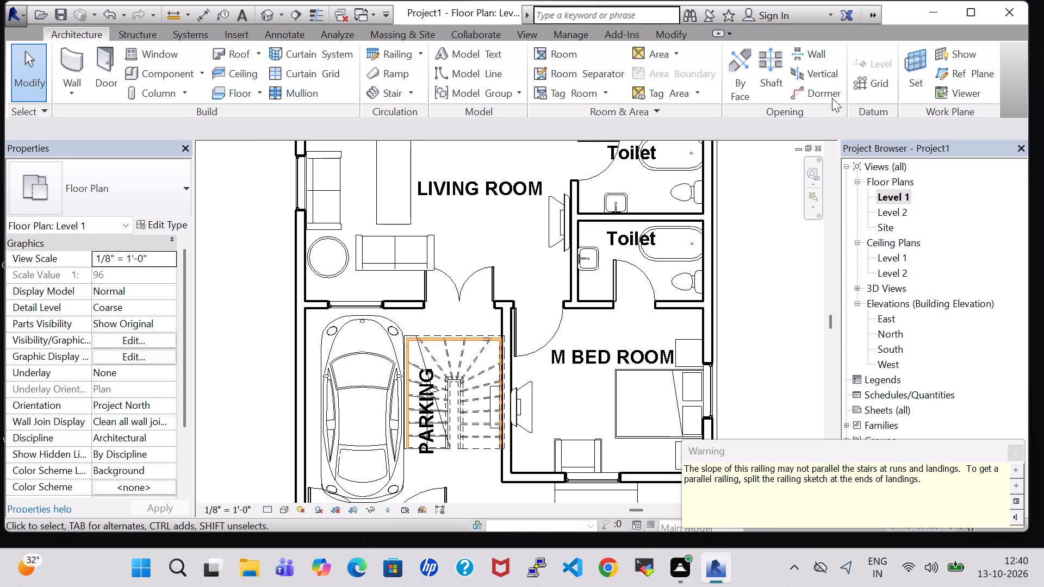
click(1015, 445)
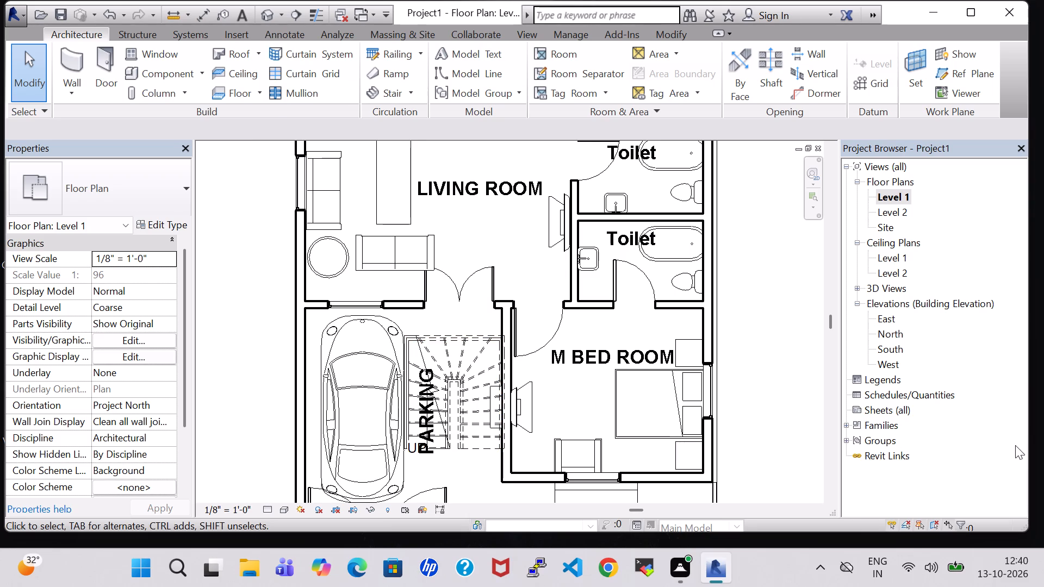
Examine the new winder stair and its railings beside the car in the 3D view.
click(271, 14)
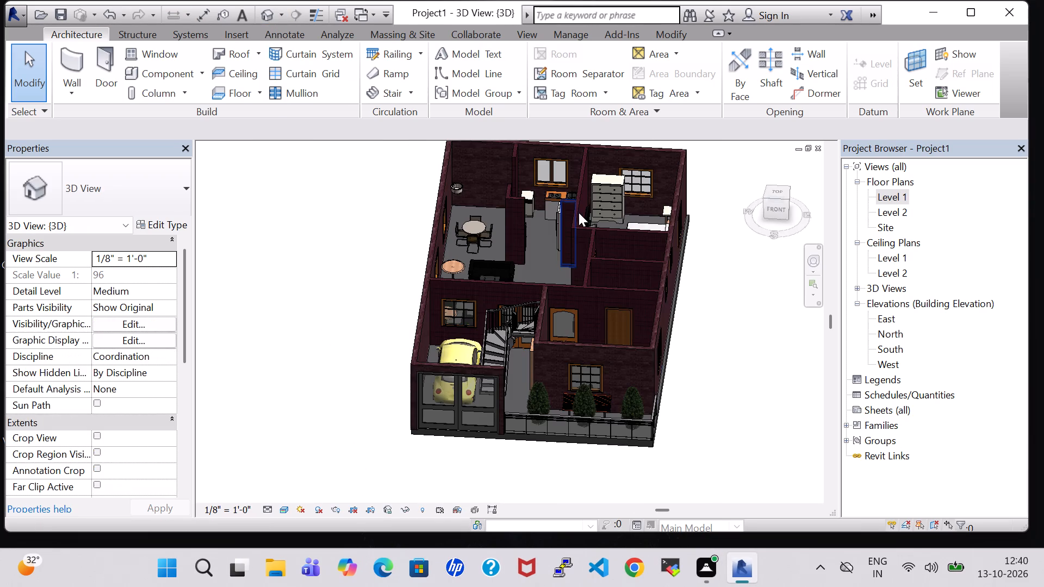
shift+middle_drag(690, 358, 698, 316)
scroll(692, 313, up, 3)
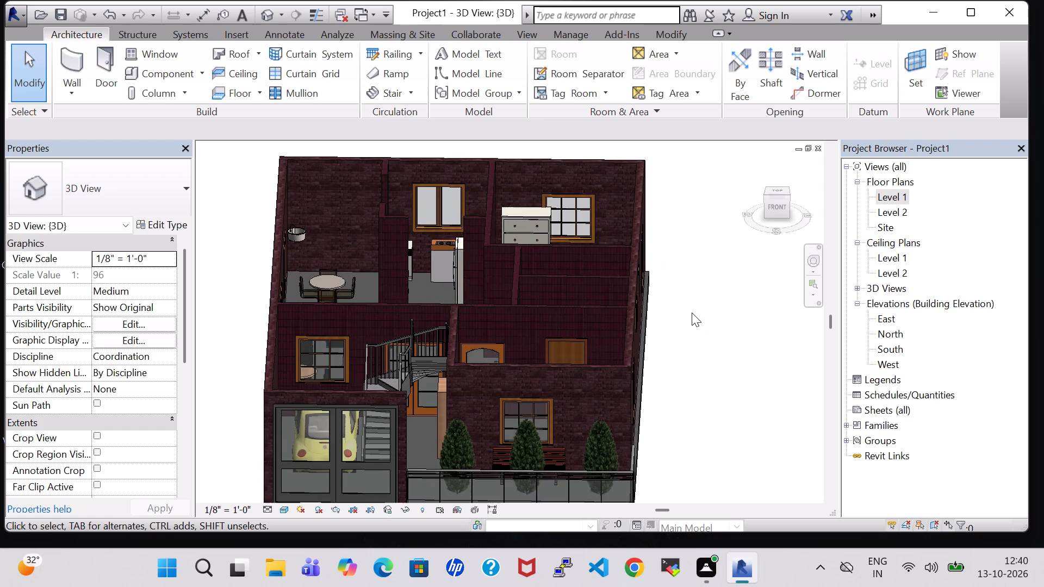
middle_click(659, 313)
shift+middle_drag(672, 325, 633, 345)
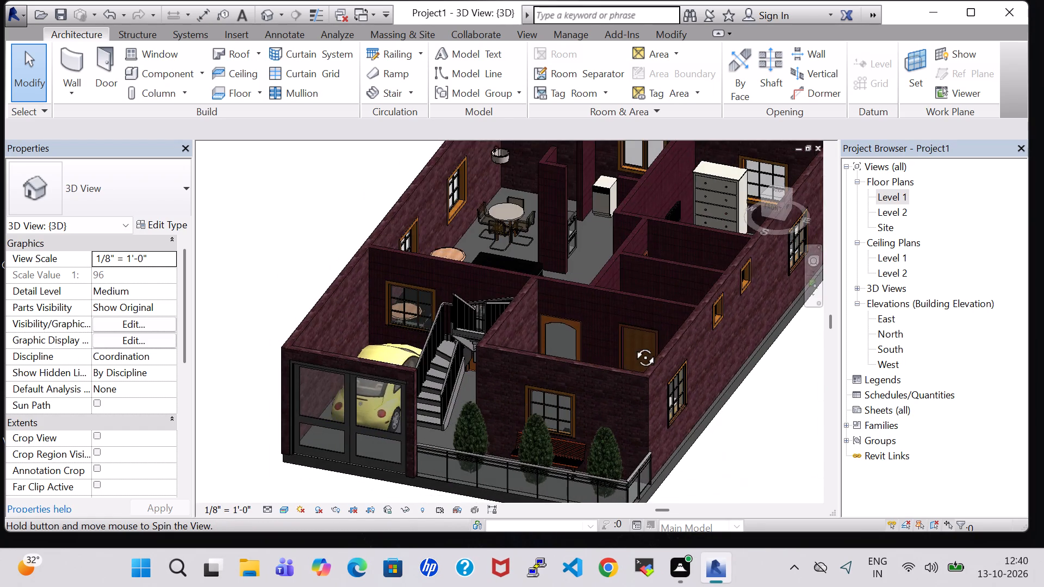
shift+middle_drag(633, 345, 645, 359)
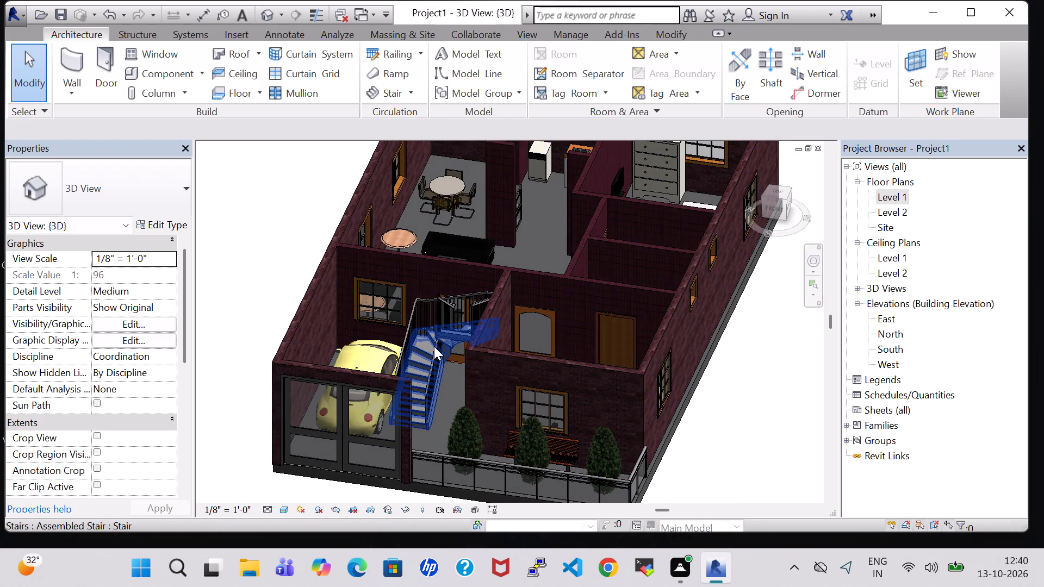
click(434, 354)
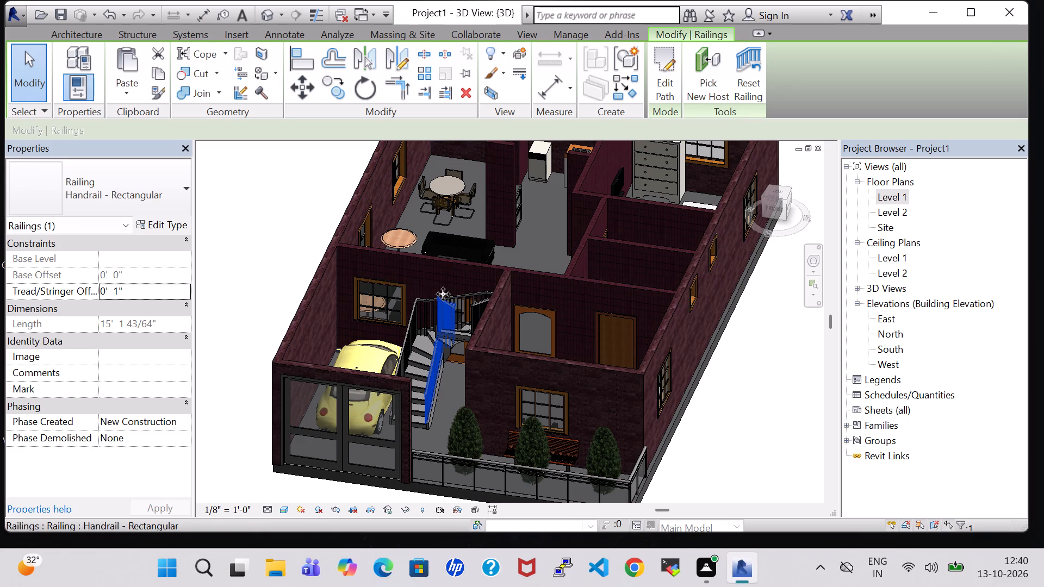
click(278, 226)
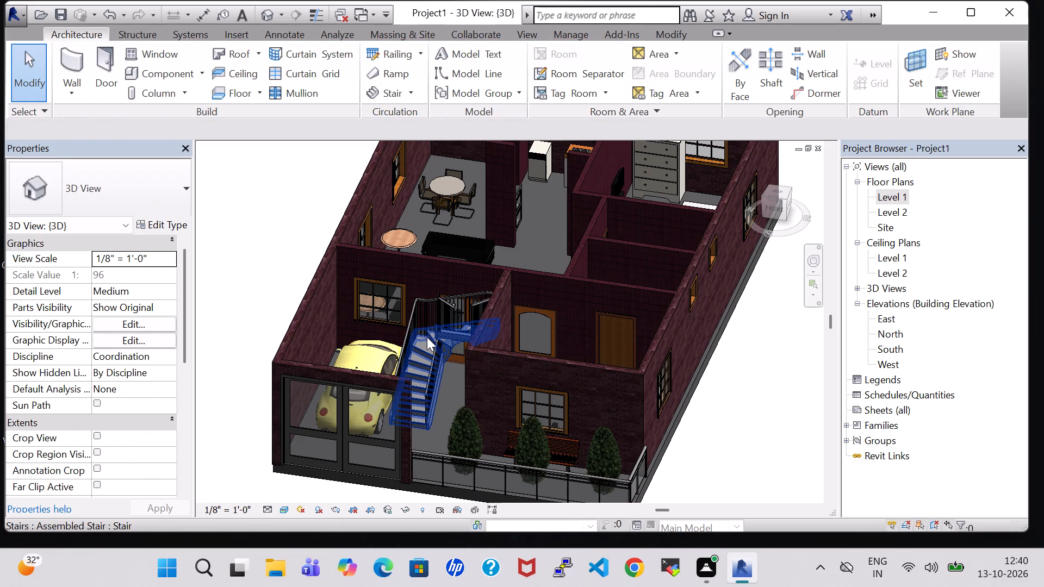
shift+middle_drag(732, 382, 787, 401)
shift+scroll(762, 391, down, 1)
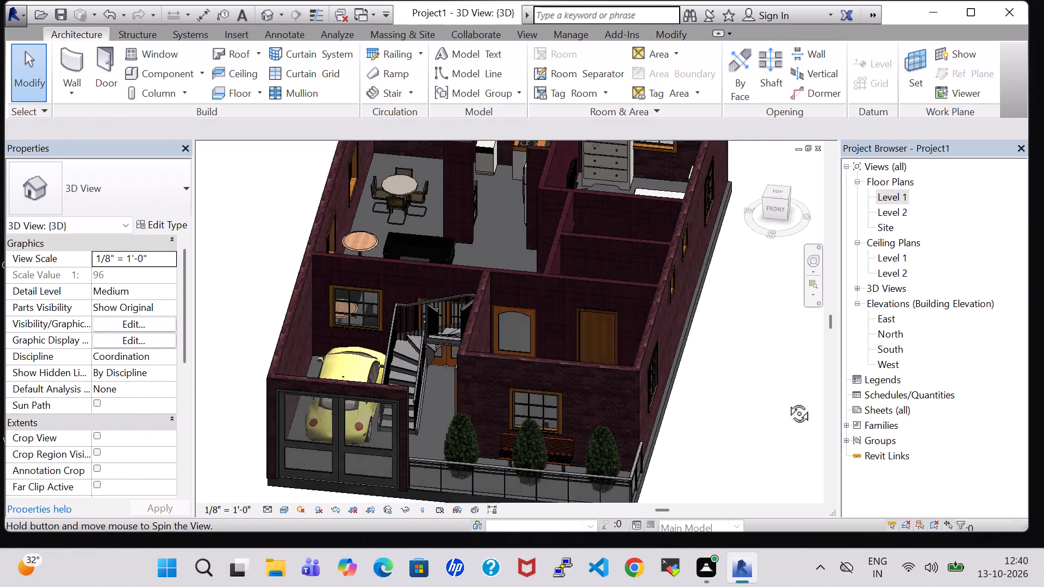
shift+middle_drag(787, 401, 735, 449)
middle_drag(737, 375, 743, 385)
Move the winder stair slightly south toward the main gate, away from the living room entrance, in the 3D view.
key(Down)
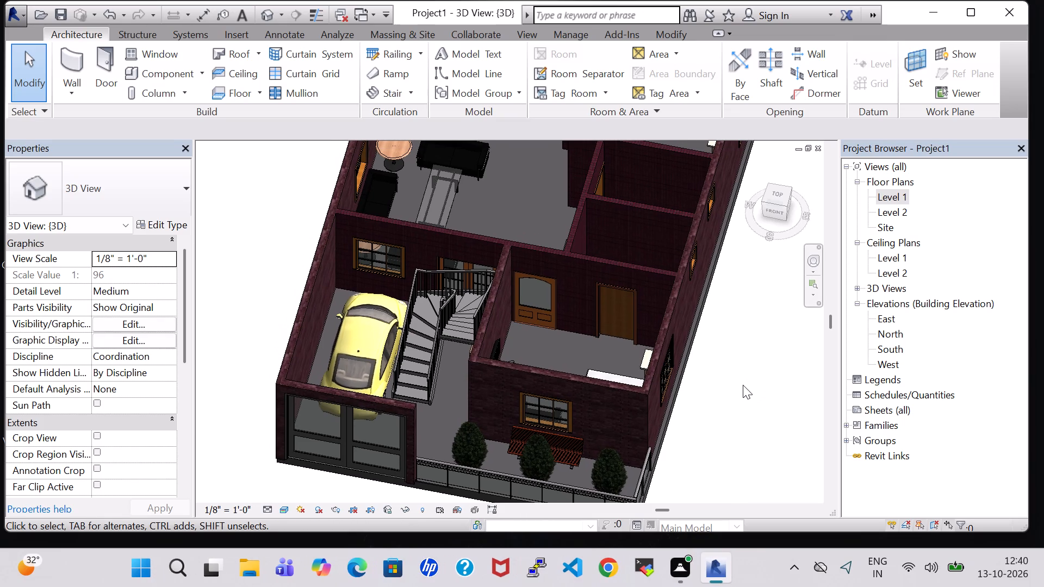
click(432, 334)
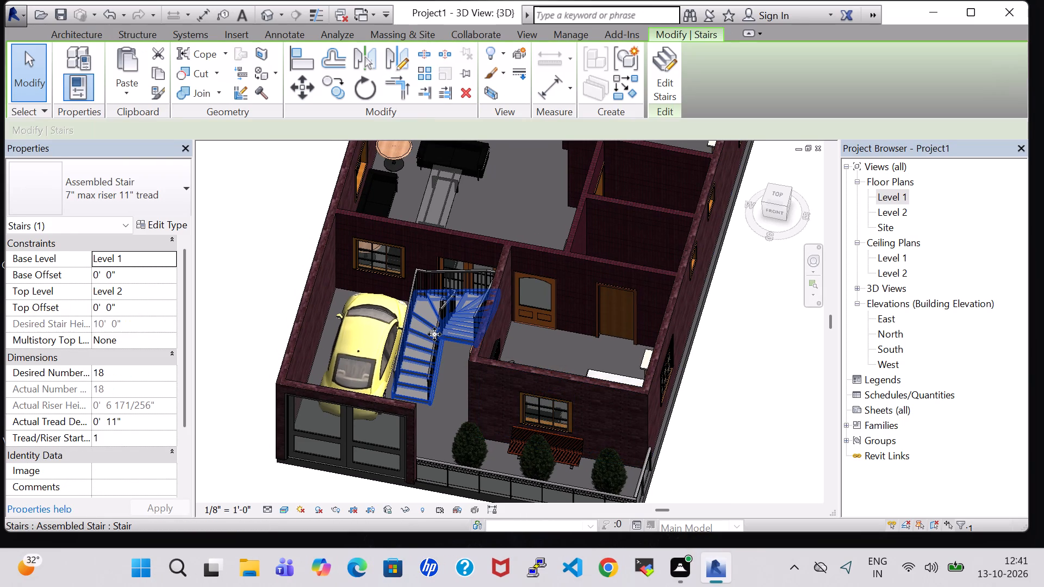
key(Down)
key(Down)
key(Down)
key(Down)
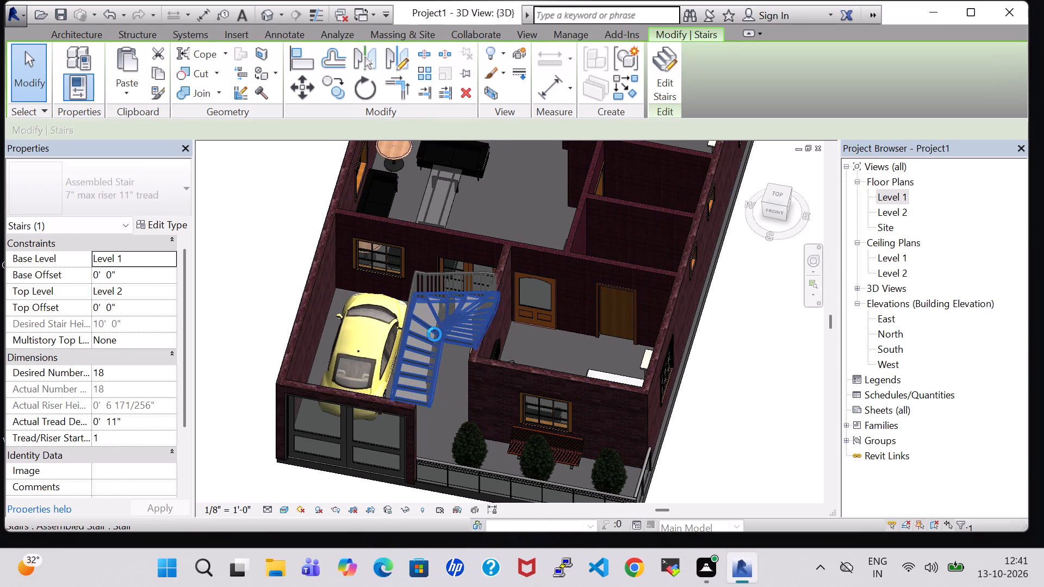
key(Down)
key(Down)
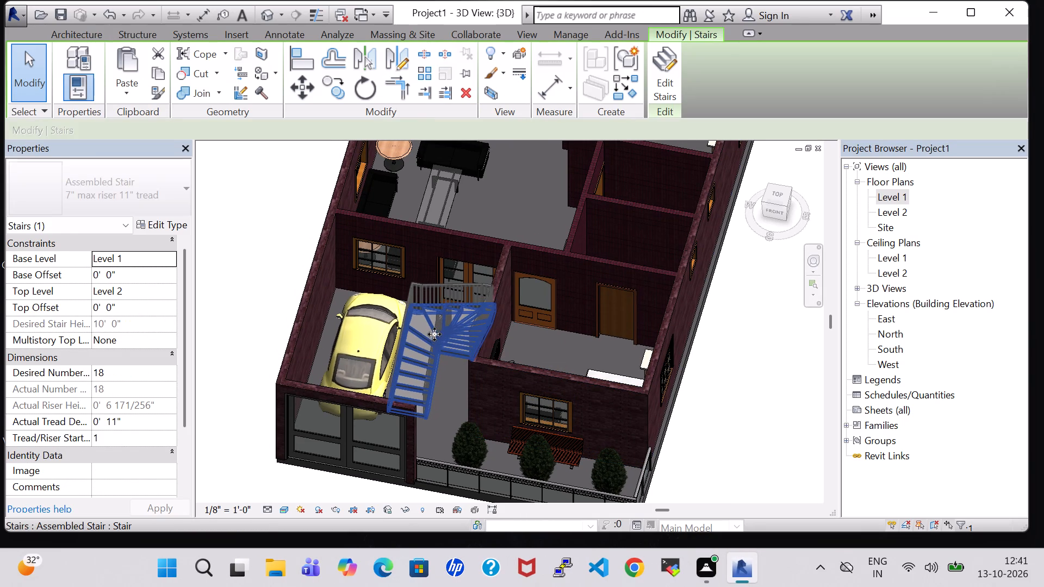
key(Down)
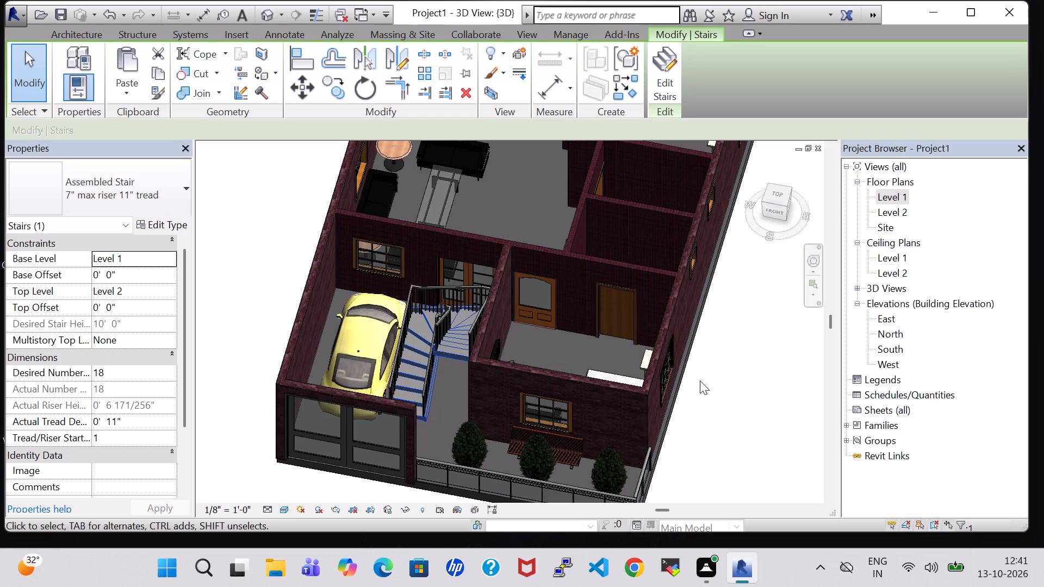
Examine the moved stair against the master bedroom wall and the entrance door in 3D, from the front and close up.
shift+middle_drag(730, 407, 743, 383)
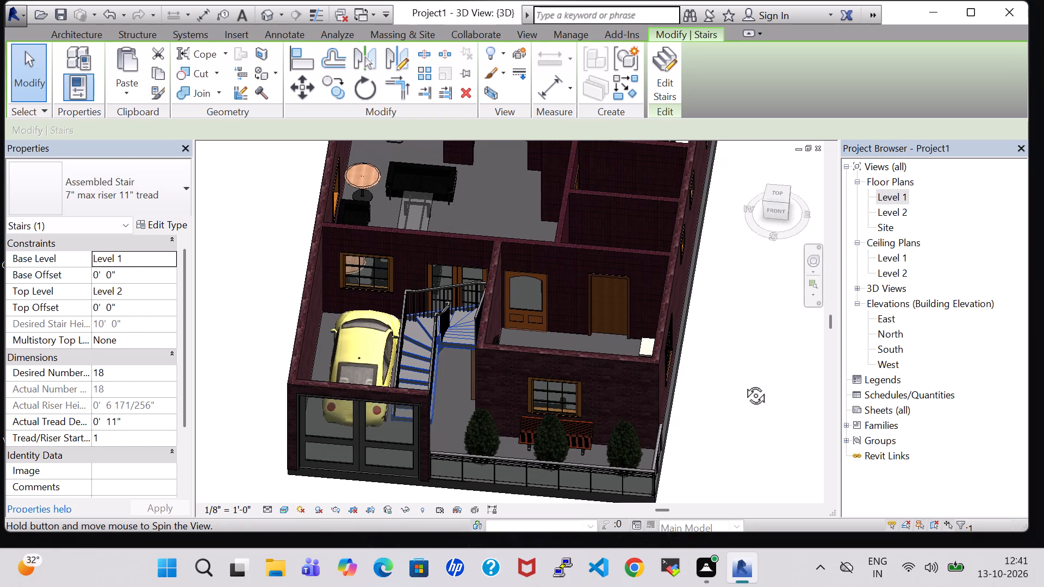
shift+middle_drag(743, 383, 749, 368)
middle_drag(686, 397, 709, 401)
shift+middle_drag(700, 421, 725, 422)
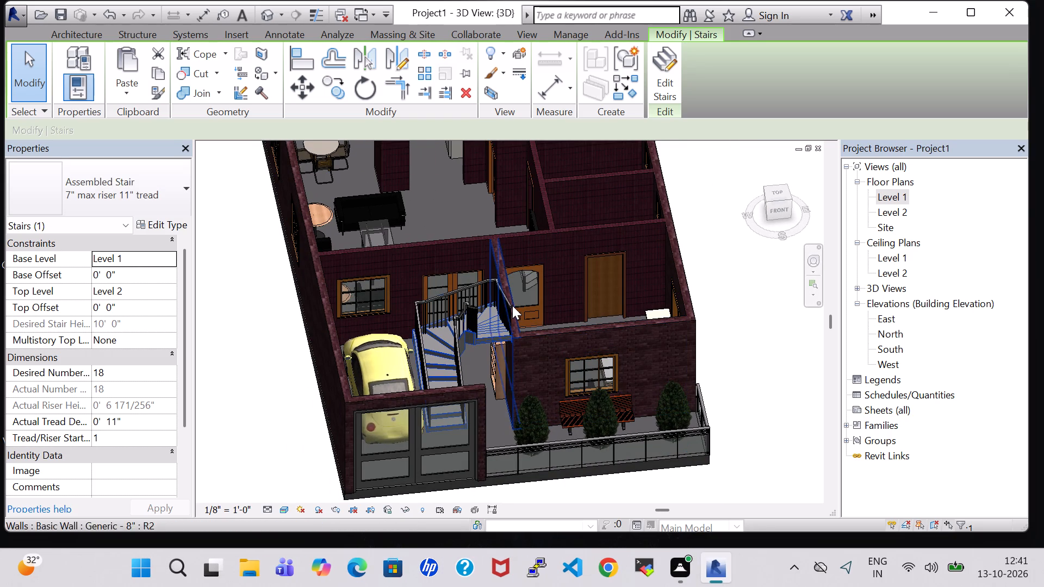
click(705, 329)
scroll(705, 329, up, 4)
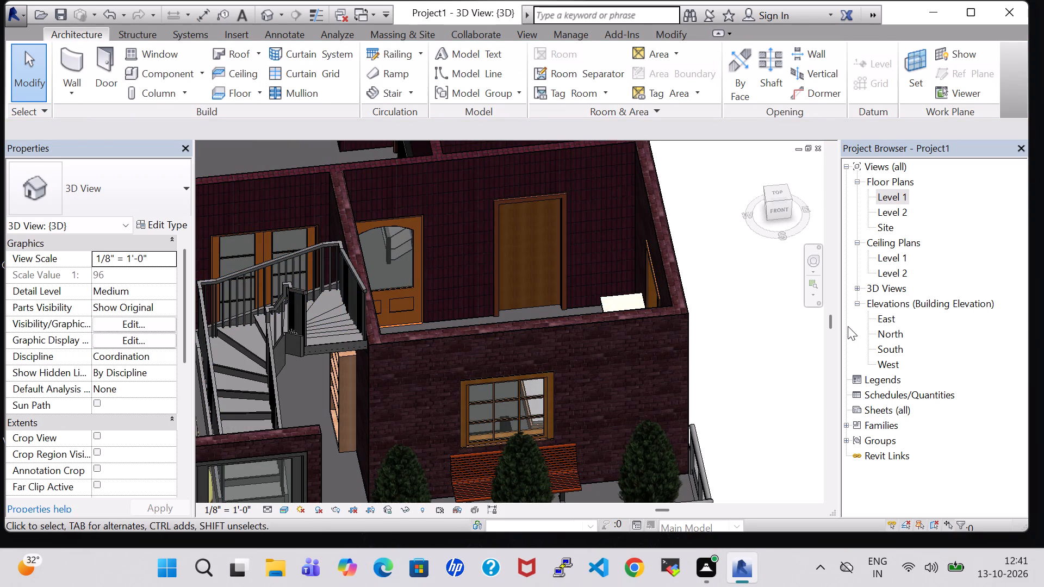
Delete the winder stair beside the car in the parking area in the 3D view.
shift+middle_drag(717, 301, 729, 378)
middle_drag(729, 383, 749, 270)
shift+middle_drag(749, 314, 719, 272)
middle_drag(720, 345, 711, 345)
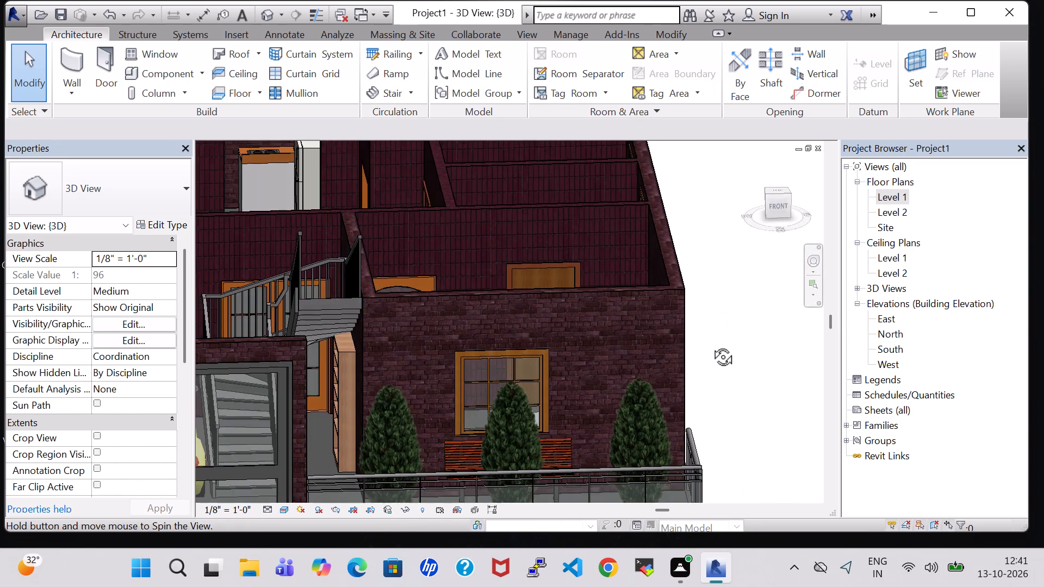
middle_drag(711, 345, 698, 330)
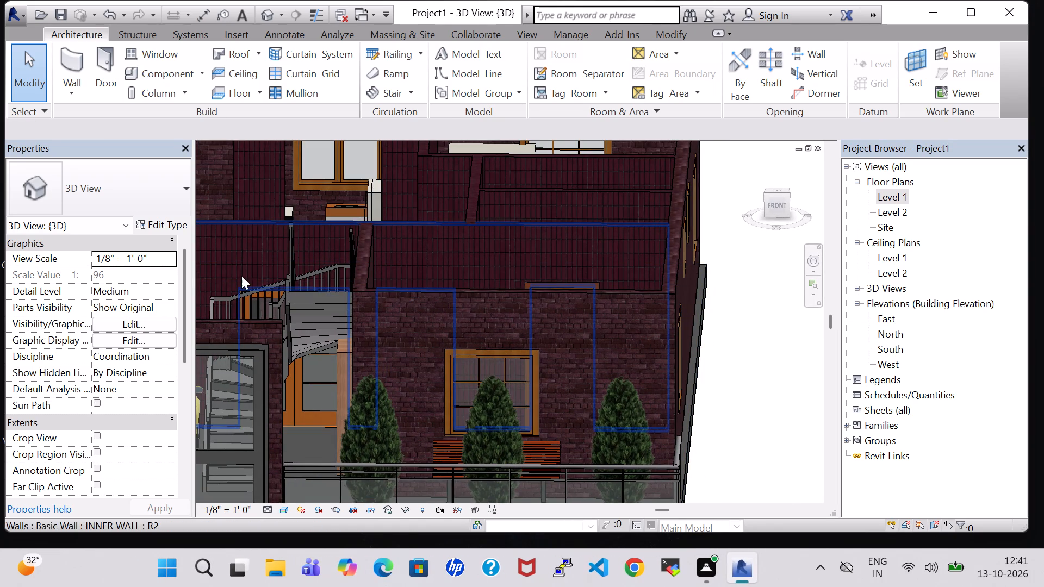
scroll(731, 321, down, 2)
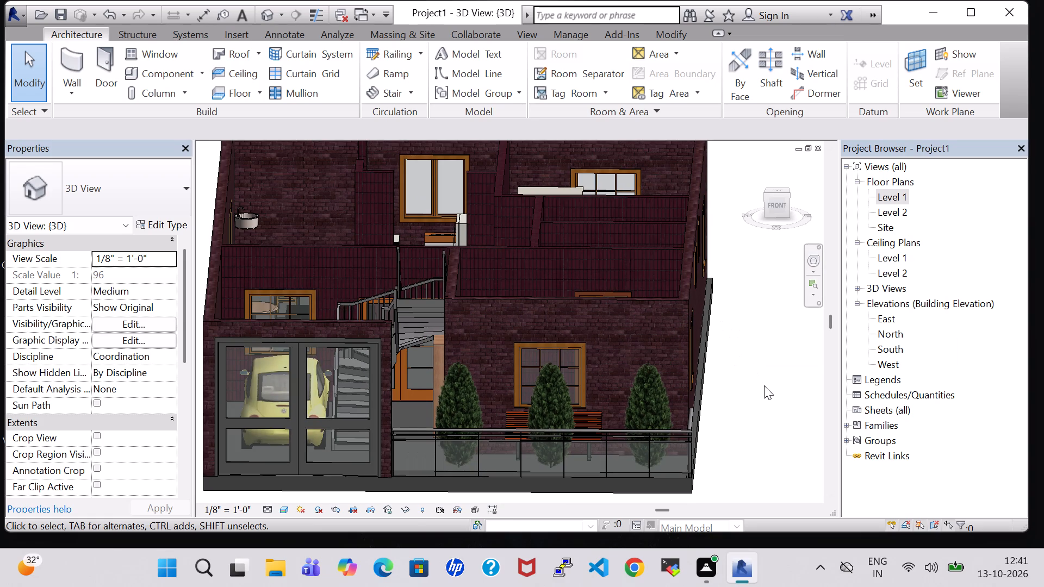
shift+middle_drag(764, 385, 764, 351)
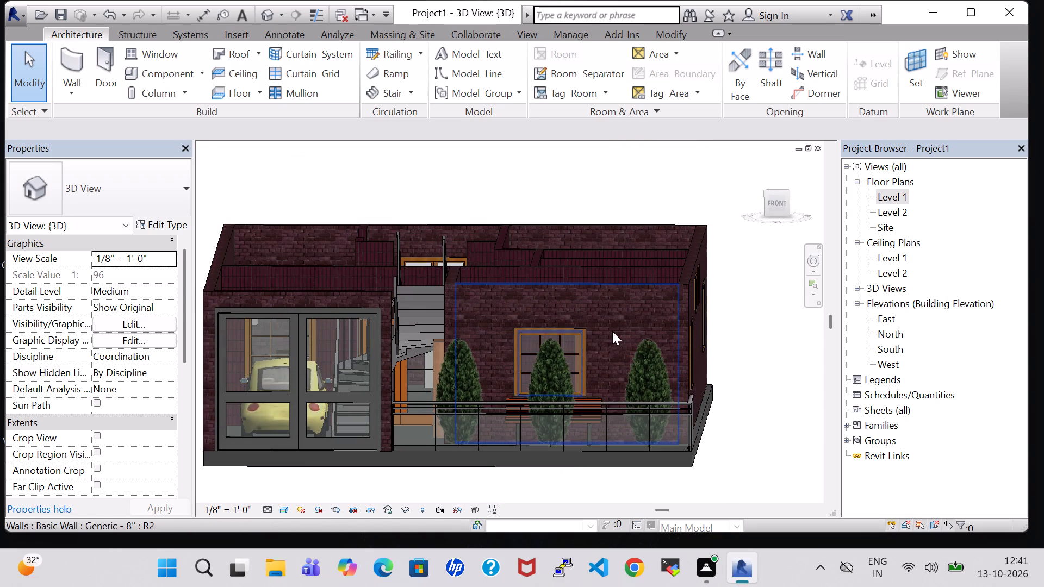
click(406, 318)
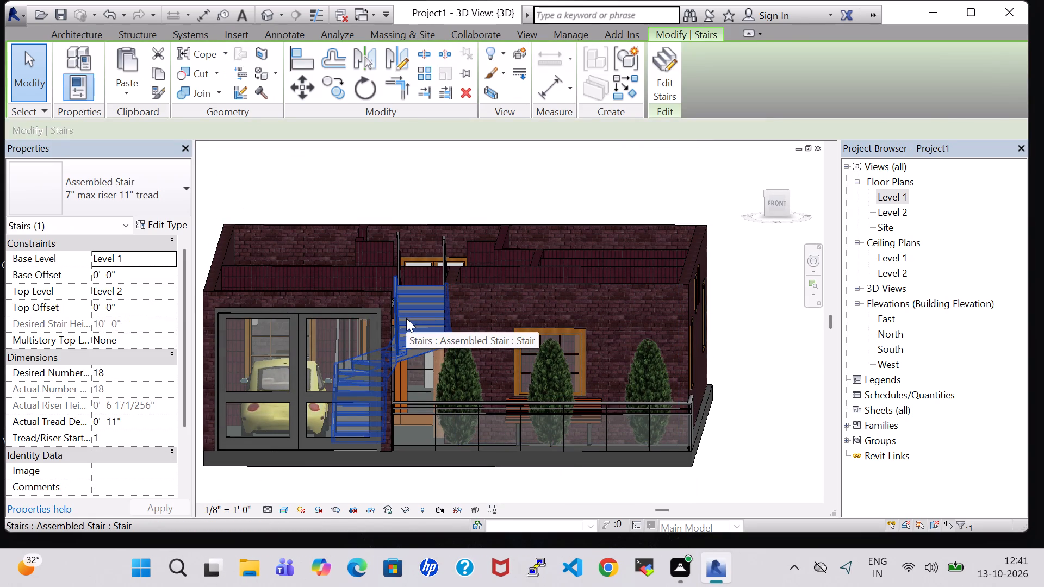
key(Delete)
click(729, 338)
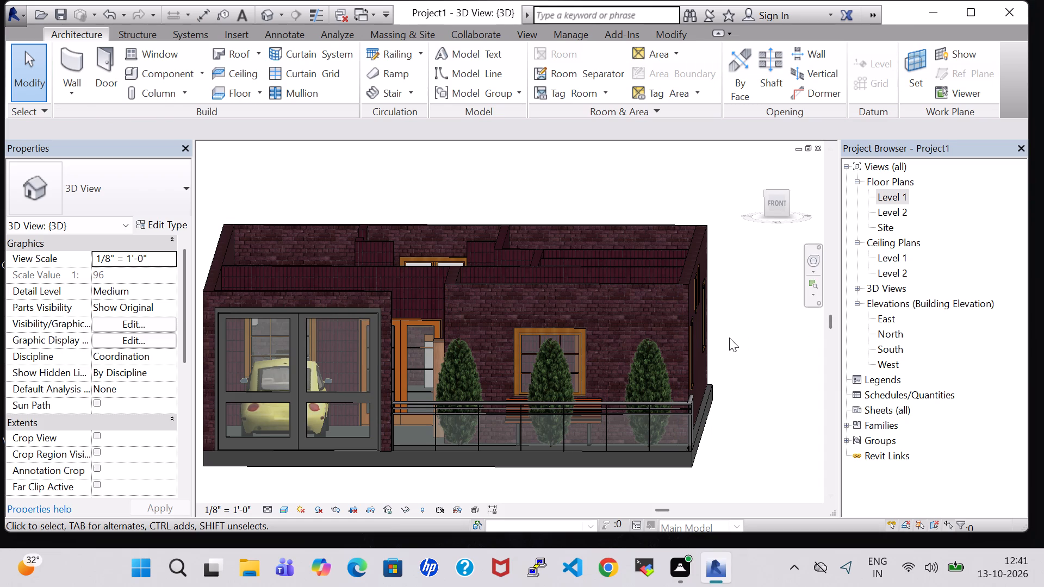
Review the parking area and house front in 3D and the overall furnished layout in the Level 1 floor plan.
shift+middle_drag(729, 338, 728, 451)
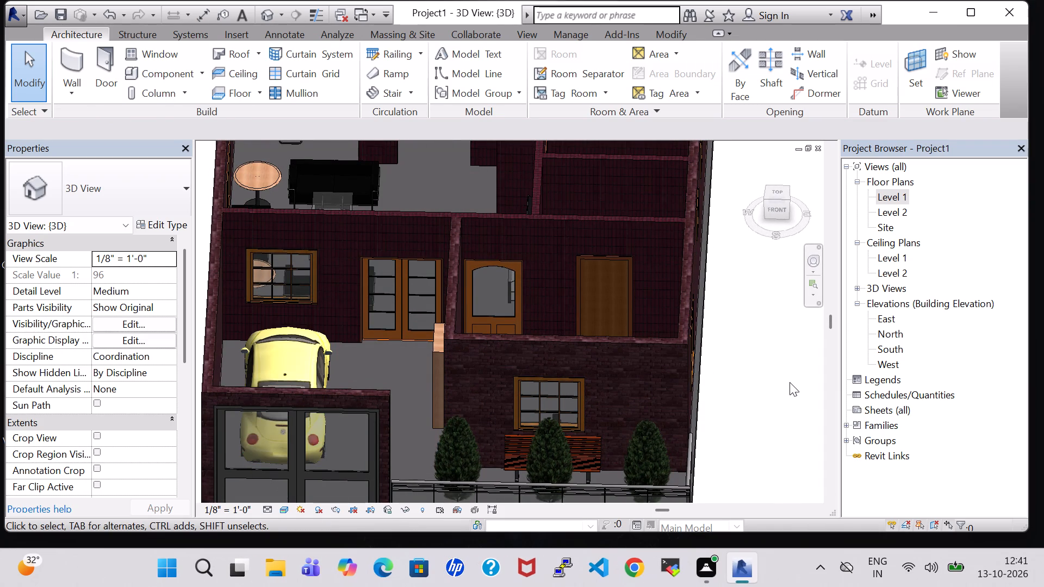
scroll(790, 382, down, 1)
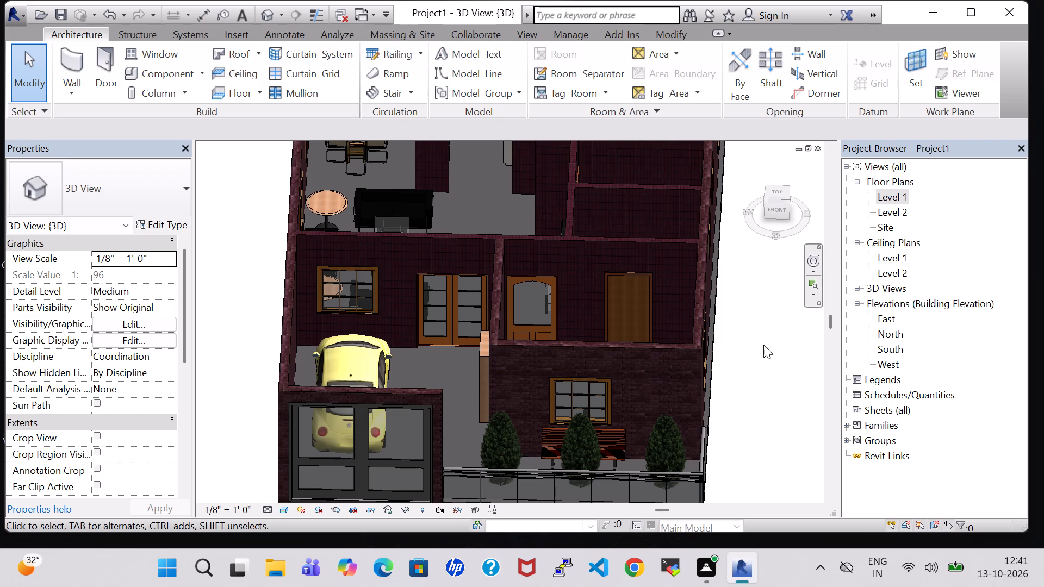
shift+middle_drag(751, 350, 699, 346)
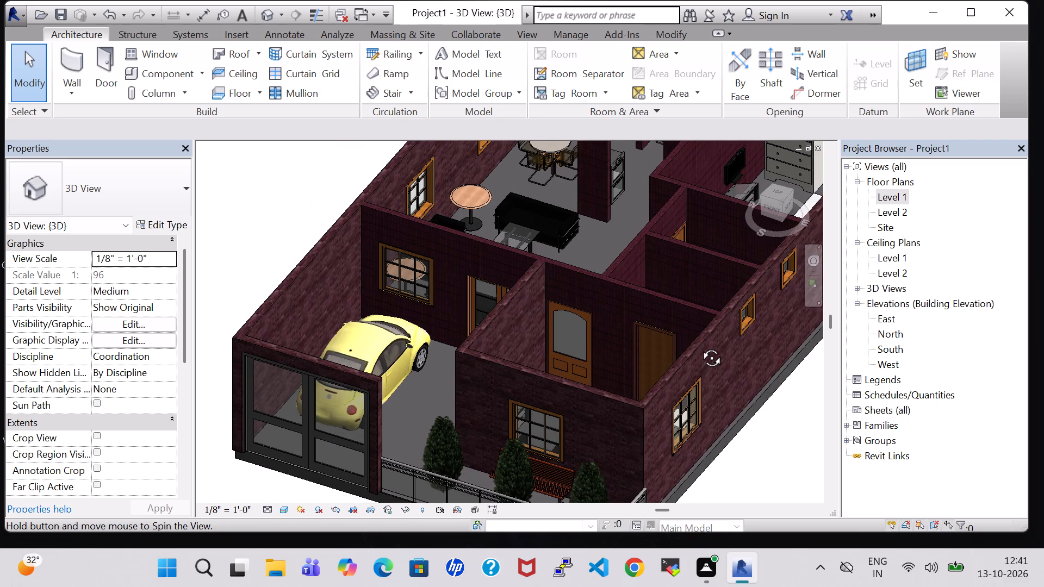
shift+middle_drag(699, 346, 712, 335)
shift+middle_drag(719, 334, 751, 319)
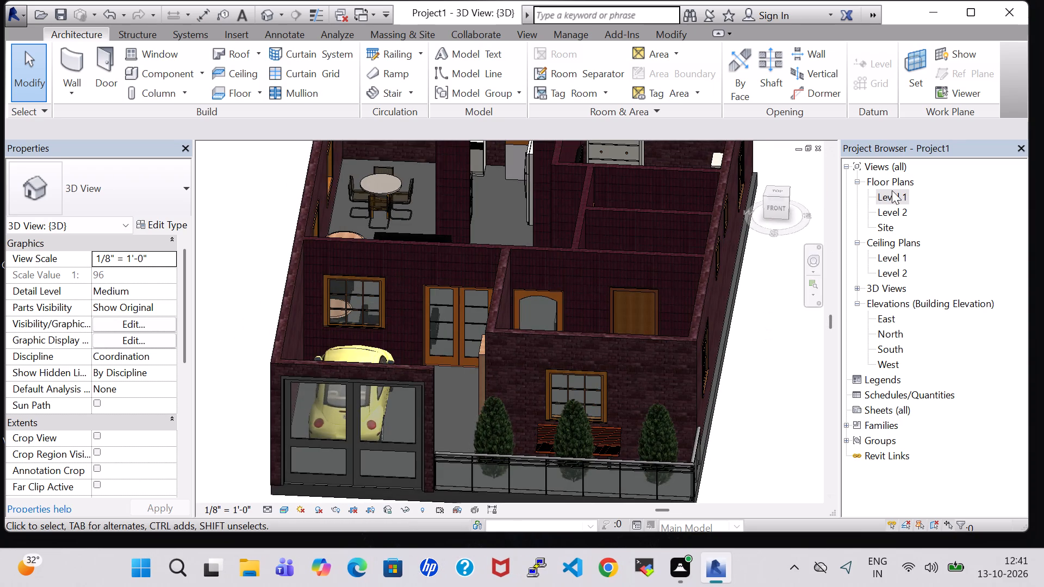
double_click(892, 192)
scroll(738, 272, down, 3)
middle_drag(781, 280, 679, 302)
scroll(681, 301, down, 2)
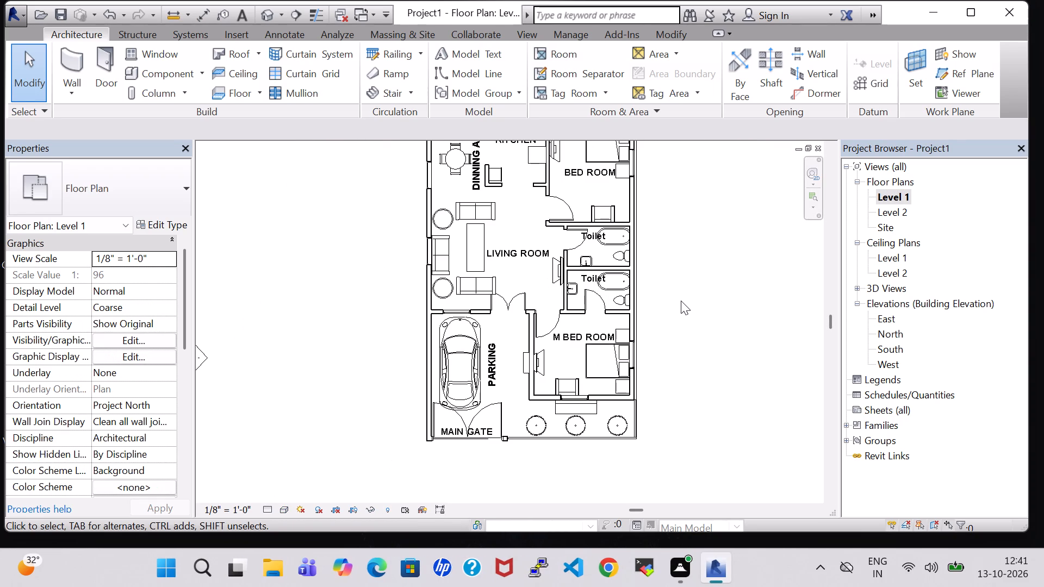
middle_drag(689, 275, 618, 311)
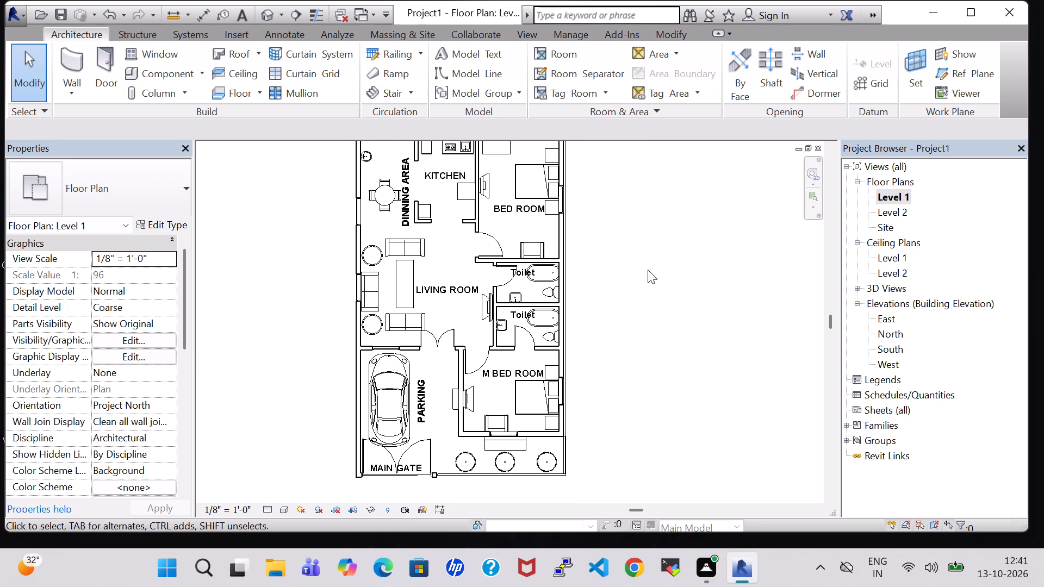
middle_drag(648, 270, 654, 288)
scroll(654, 288, down, 1)
middle_drag(654, 288, 630, 279)
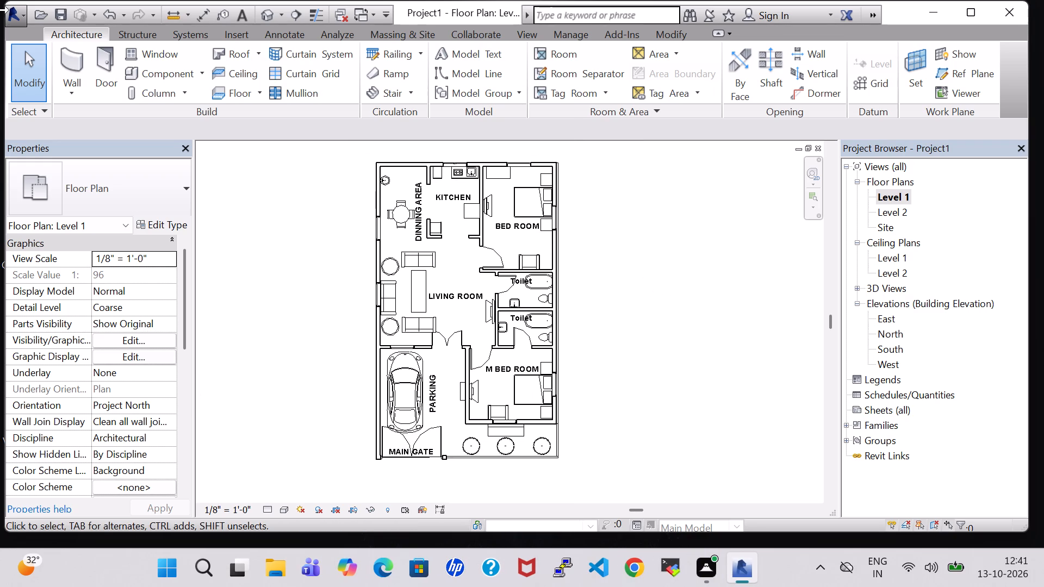
Start loading a component family from the US Imperial library and check the Openings folder.
click(148, 77)
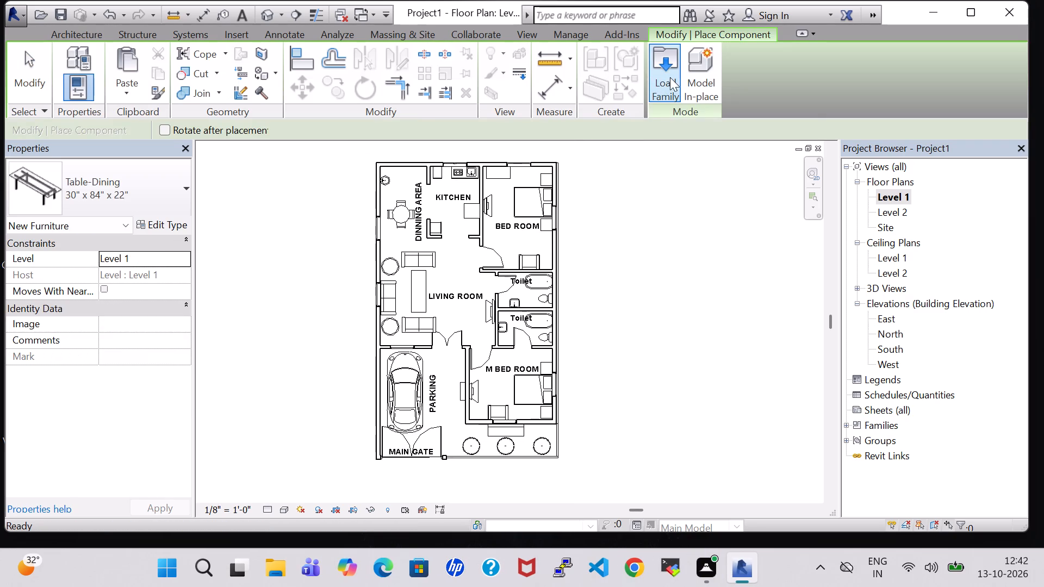
click(670, 77)
scroll(407, 235, down, 1)
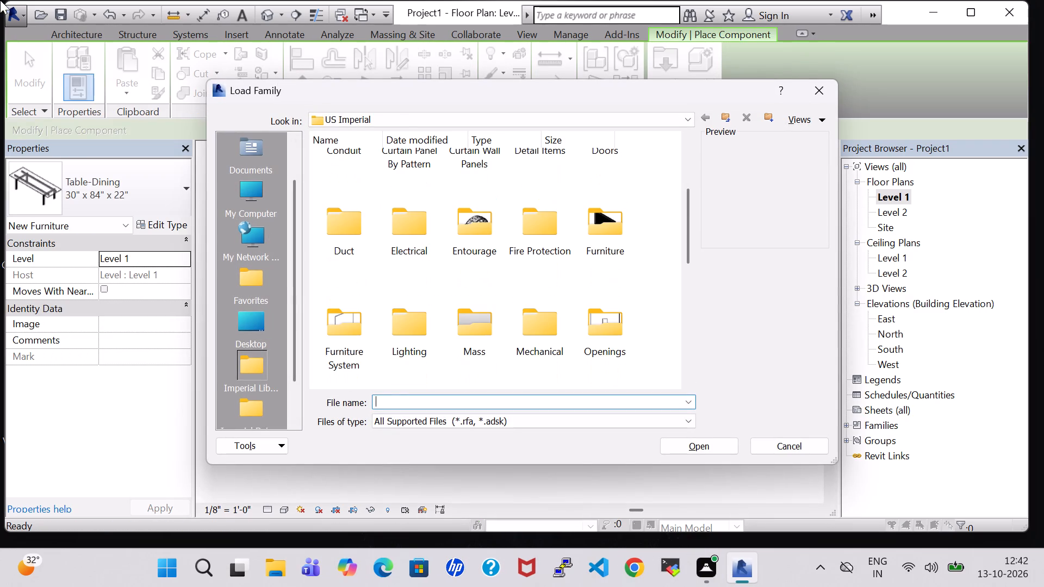
scroll(543, 288, down, 1)
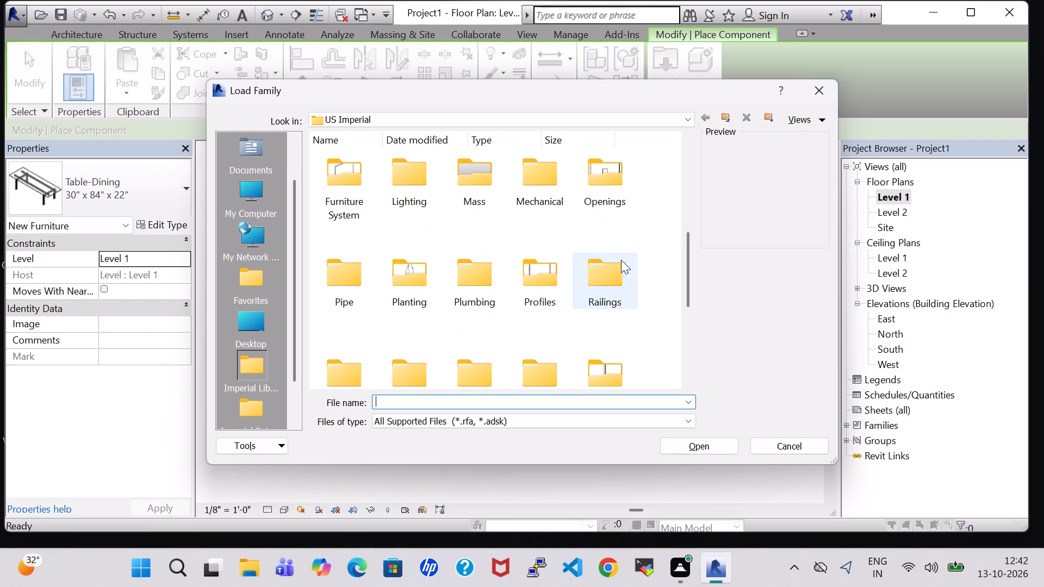
double_click(617, 191)
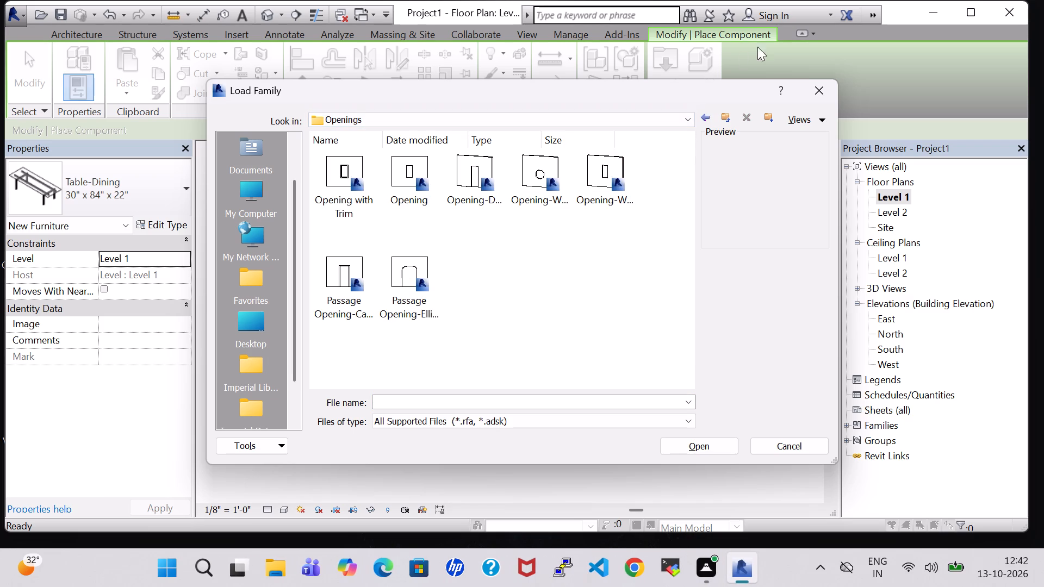
click(709, 120)
Look through the Specialty Equipment families, checking the Classroom-Library, Fire Protection and Ladders folders.
scroll(593, 302, down, 1)
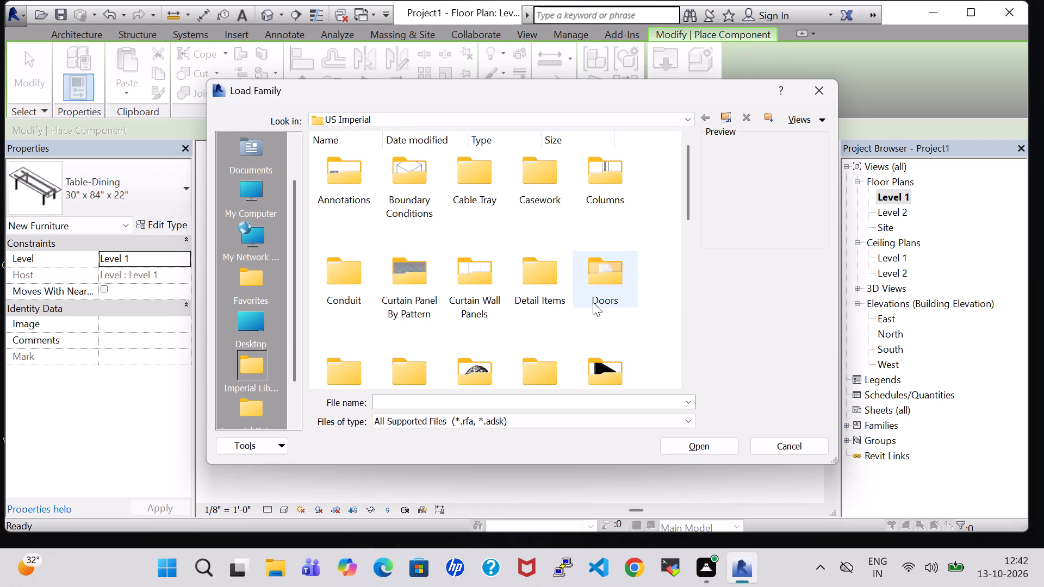
scroll(593, 302, down, 2)
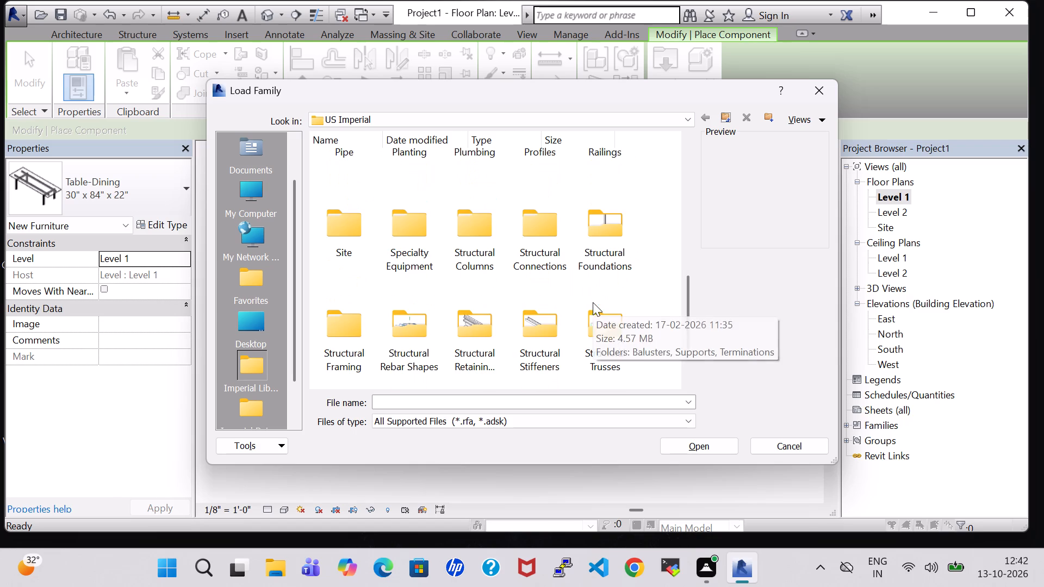
double_click(401, 232)
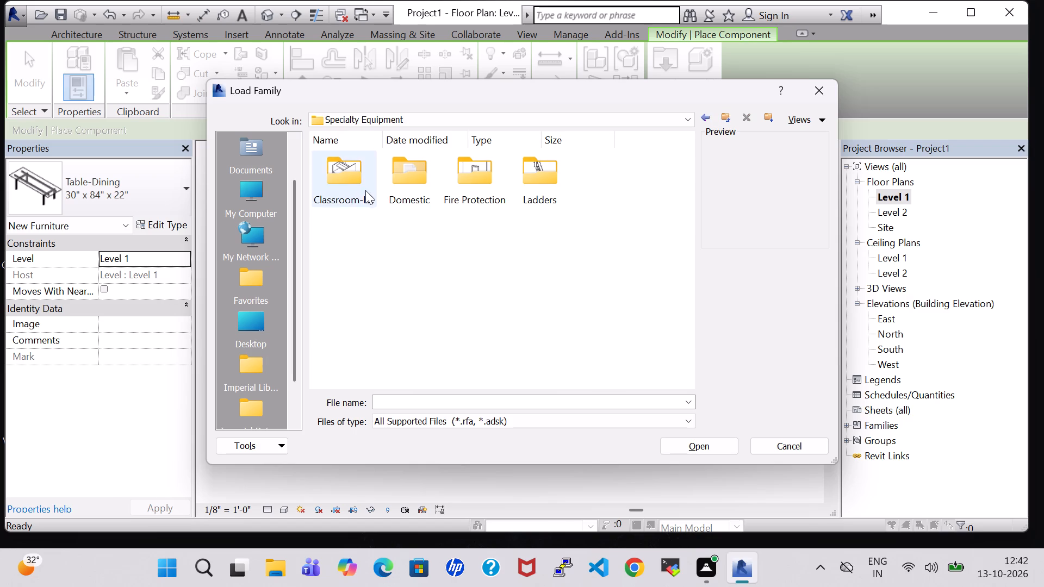
double_click(338, 180)
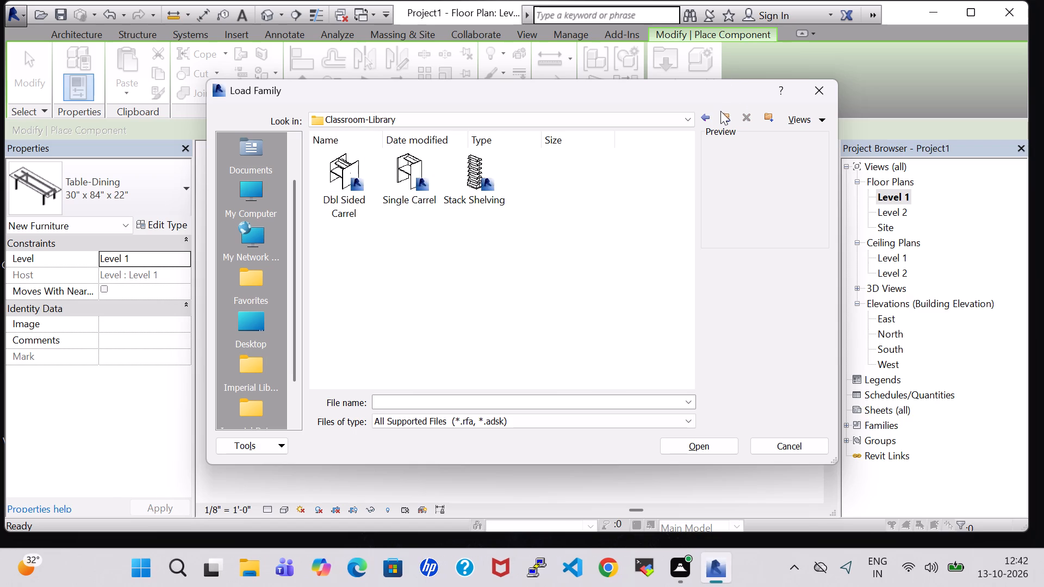
click(706, 116)
double_click(473, 183)
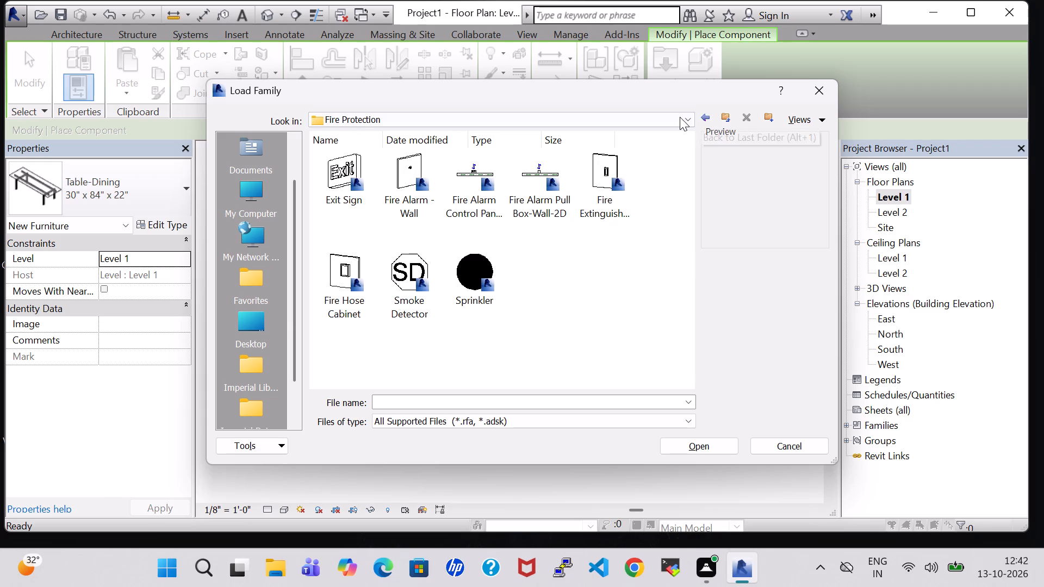
click(707, 121)
double_click(543, 174)
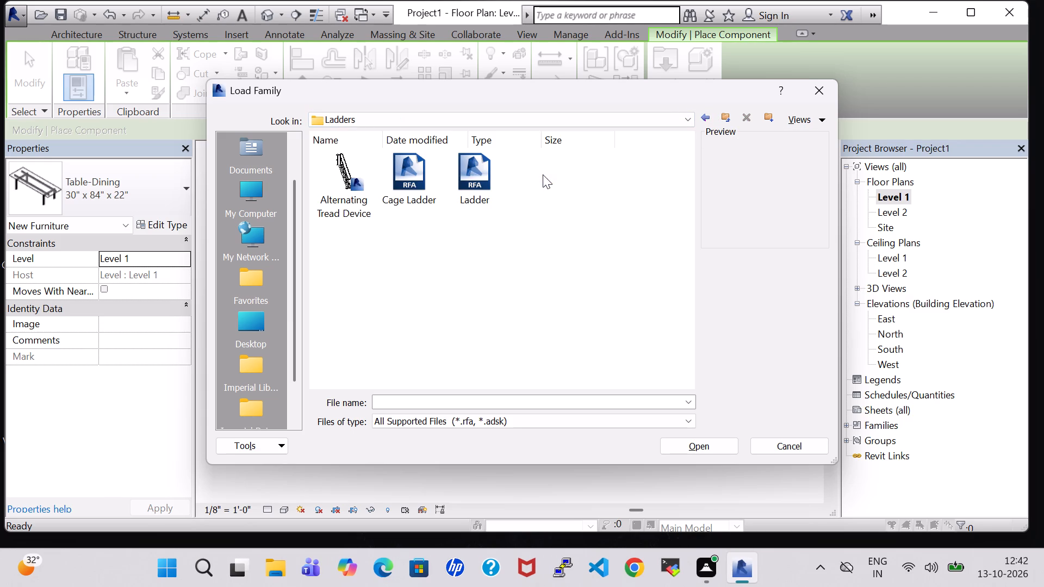
click(704, 120)
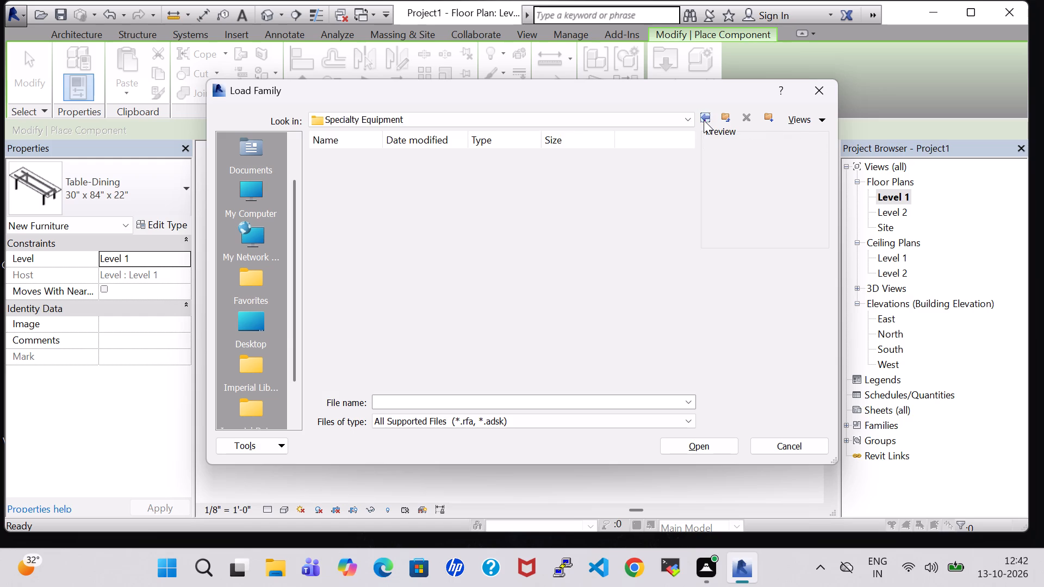
click(704, 120)
scroll(443, 278, down, 3)
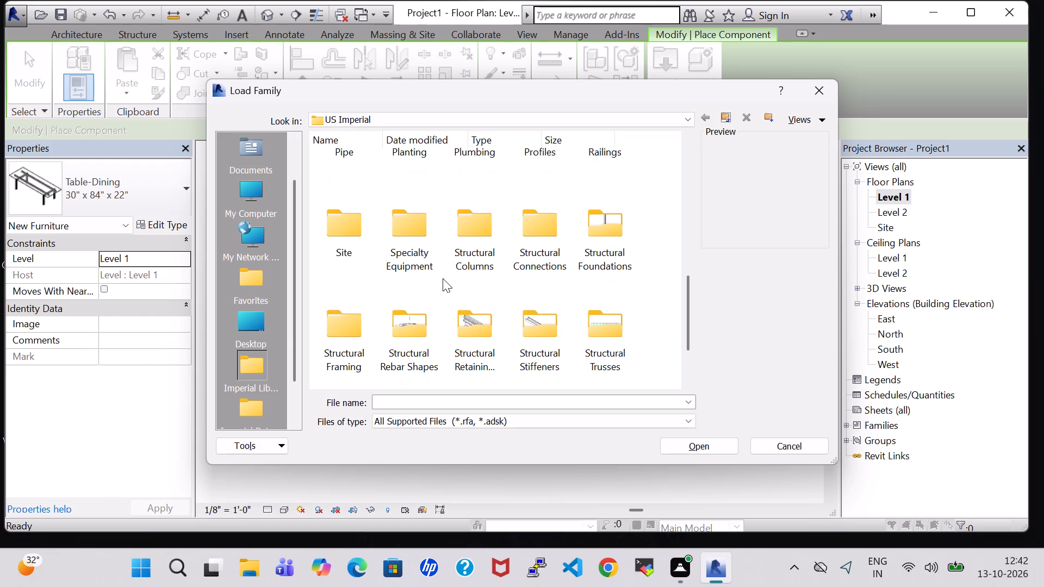
double_click(420, 229)
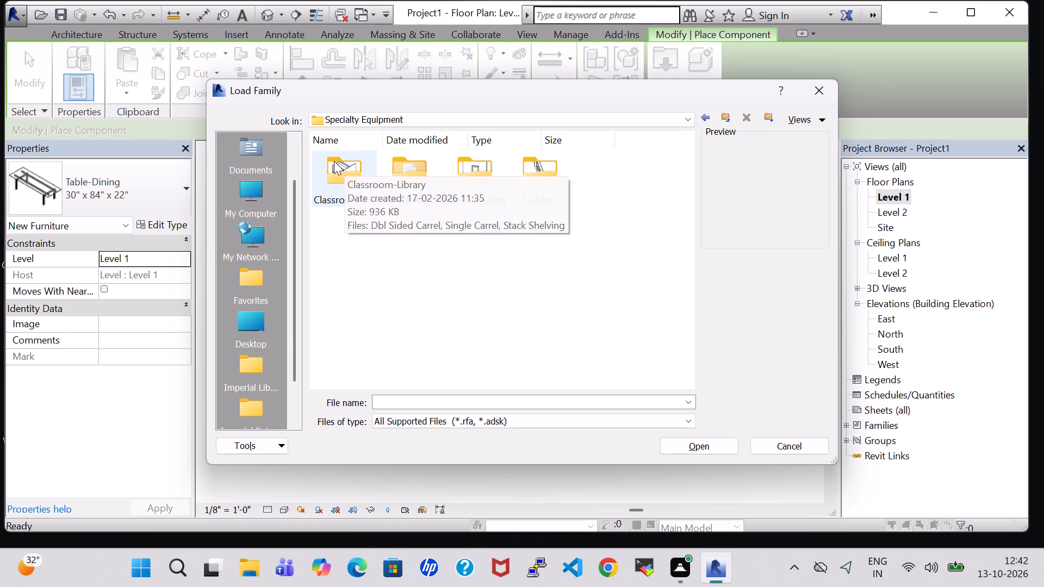
double_click(334, 161)
click(707, 115)
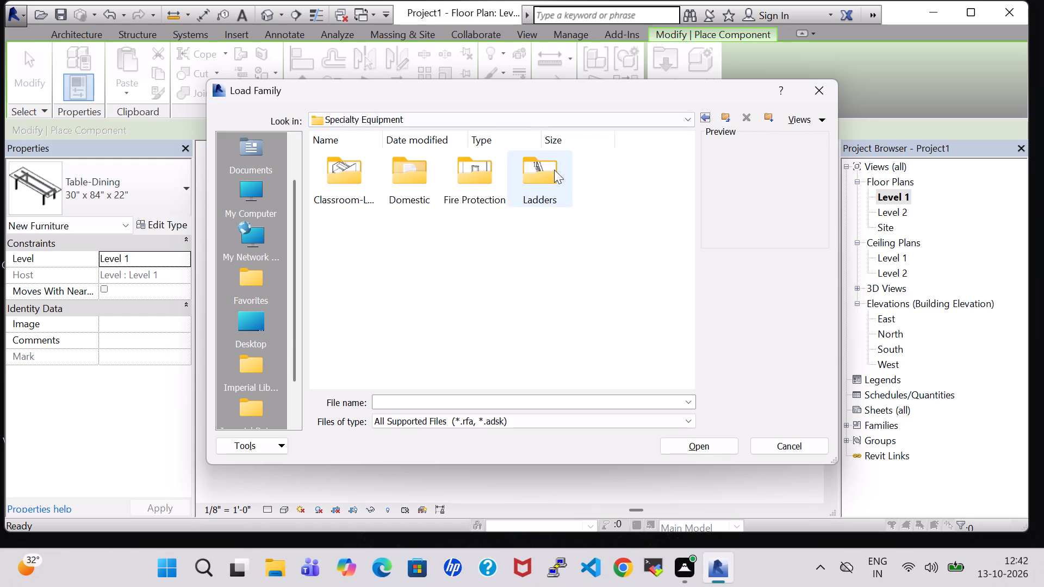
click(704, 118)
Browse the remaining US Imperial family folders and check the contents of Profiles.
scroll(412, 329, down, 2)
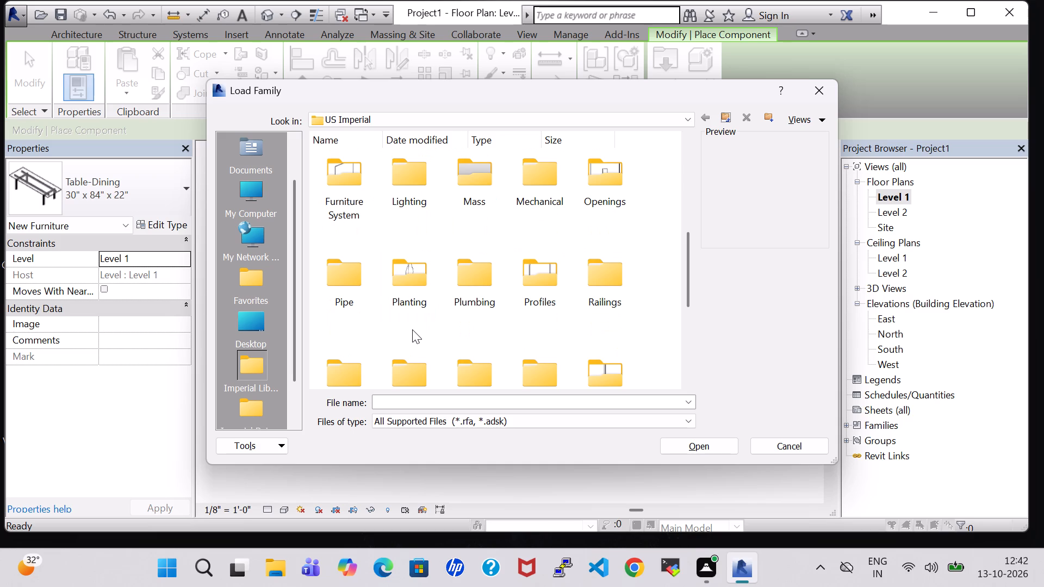
scroll(414, 291, down, 2)
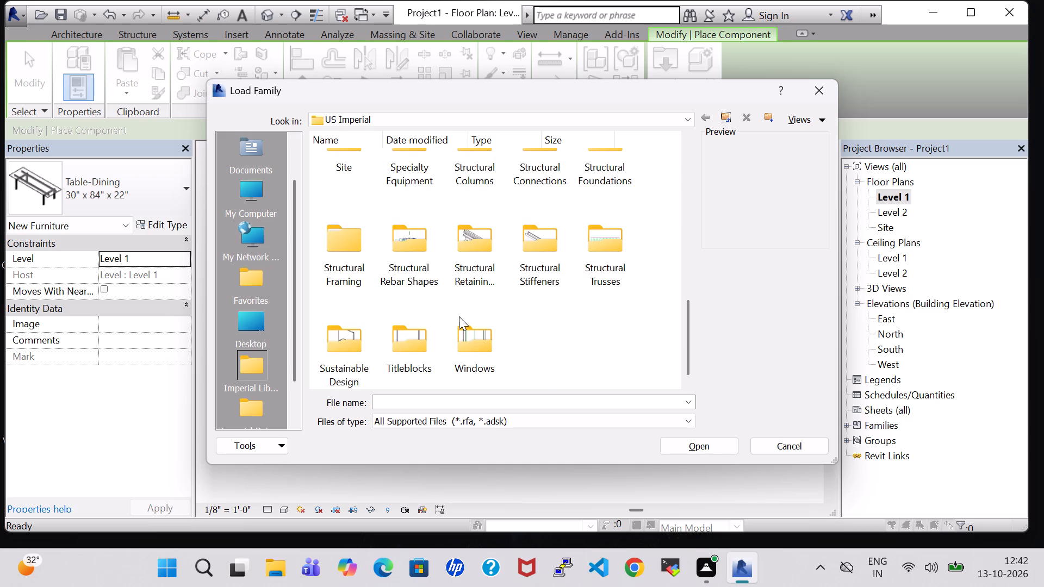
scroll(498, 325, up, 1)
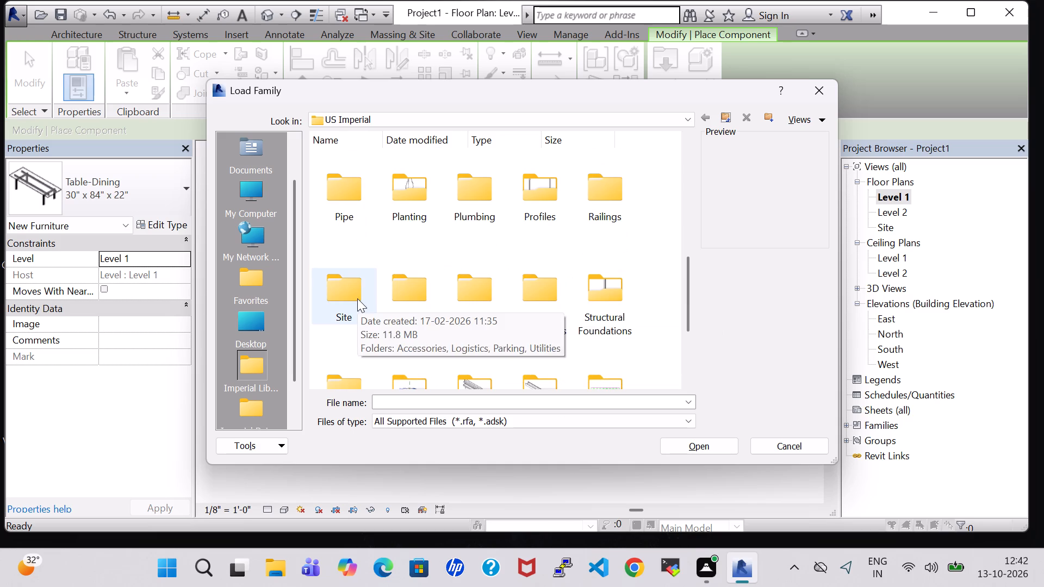
double_click(542, 202)
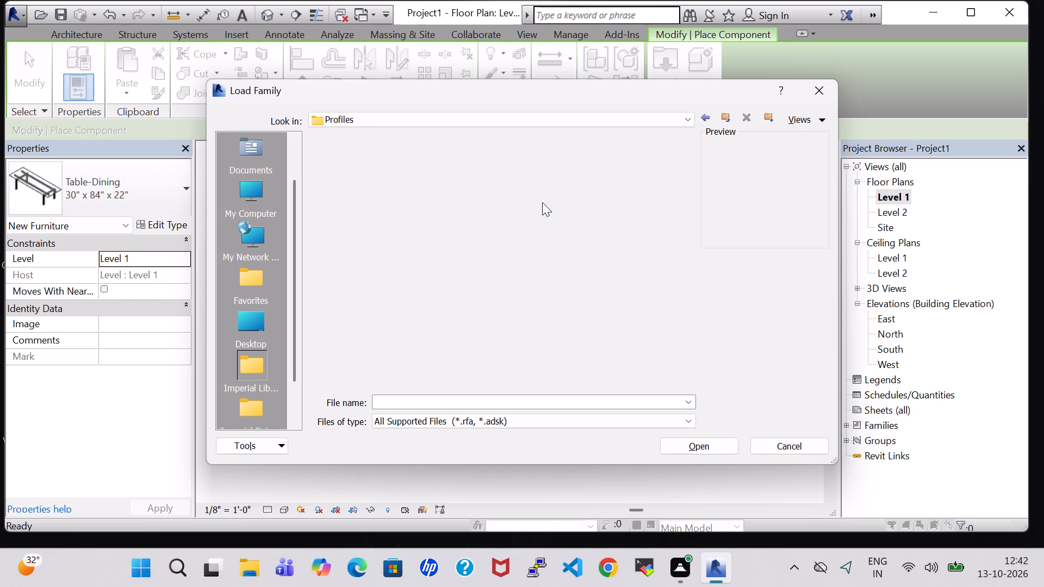
scroll(536, 261, down, 1)
scroll(532, 271, up, 2)
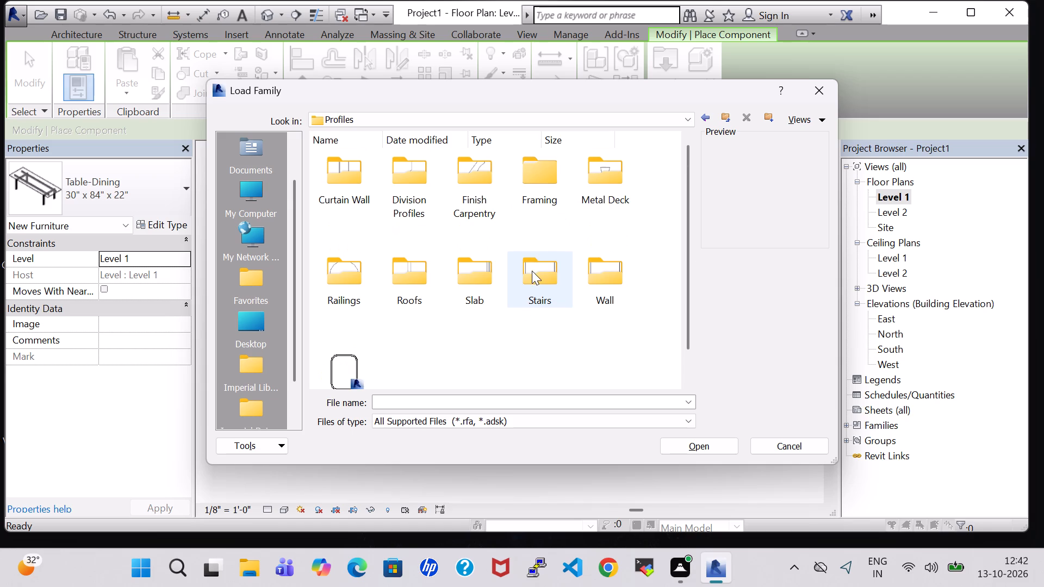
click(707, 115)
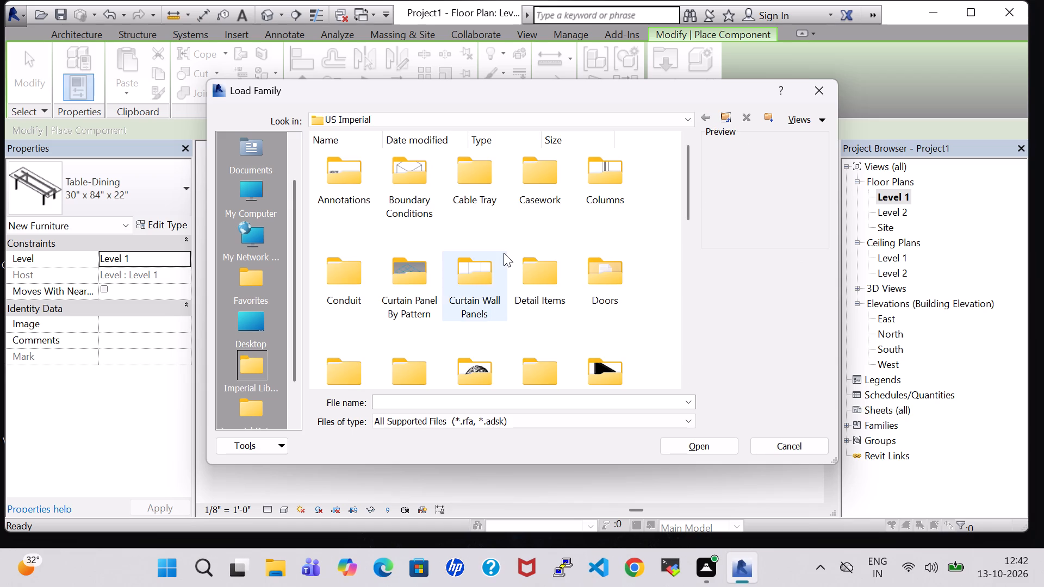
Load the Mirror-Ellipse family from the US Imperial Furniture folder.
scroll(457, 282, up, 1)
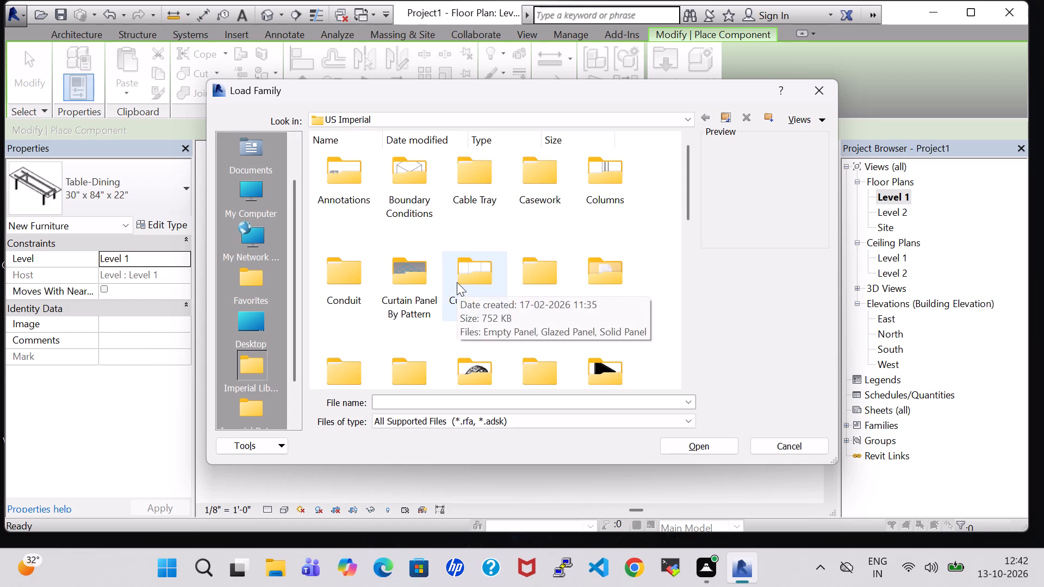
scroll(457, 282, down, 1)
double_click(605, 217)
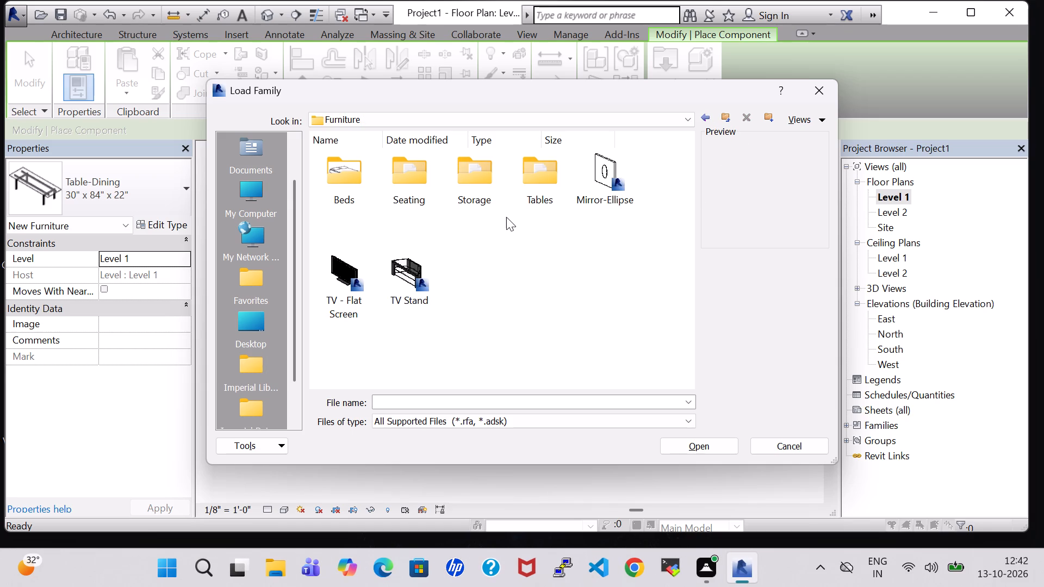
scroll(499, 222, down, 1)
click(595, 179)
click(718, 448)
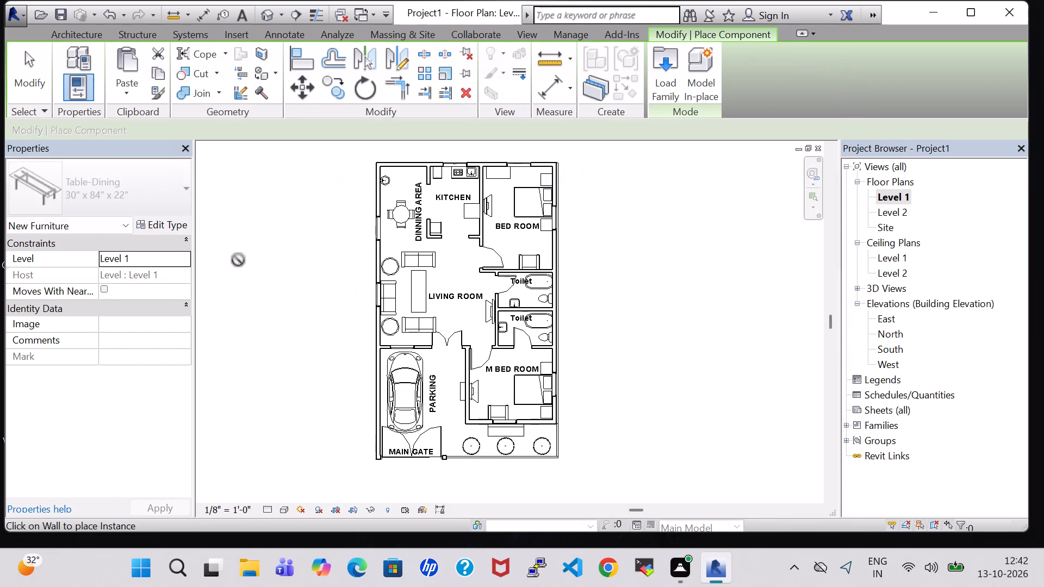
Place a 24" x 48" Mirror-Ellipse on the dining area's west wall behind the washbasin, about 2' 7" from the north wall.
scroll(470, 272, up, 4)
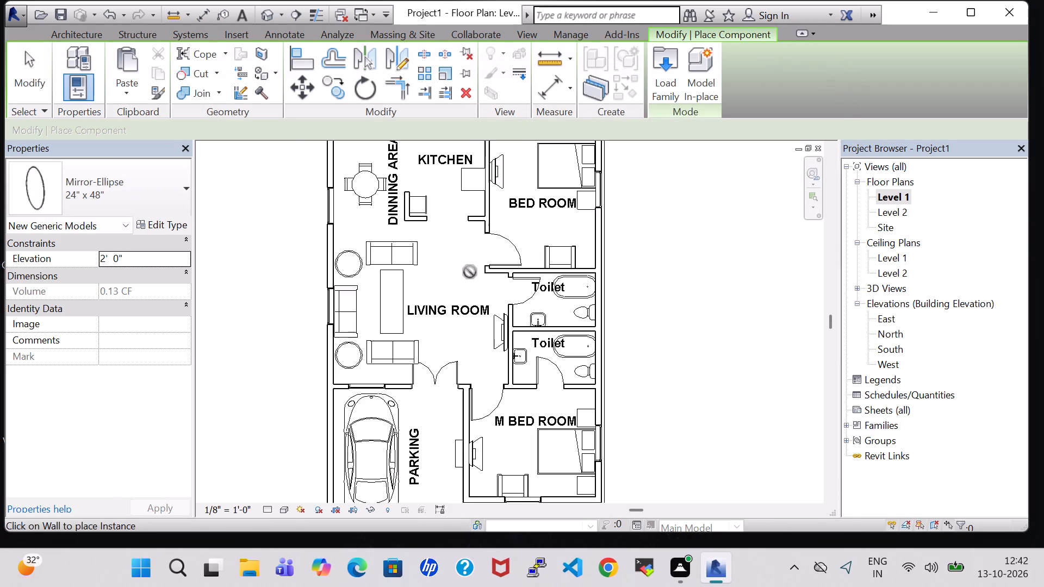
middle_drag(454, 269, 526, 391)
scroll(395, 233, up, 8)
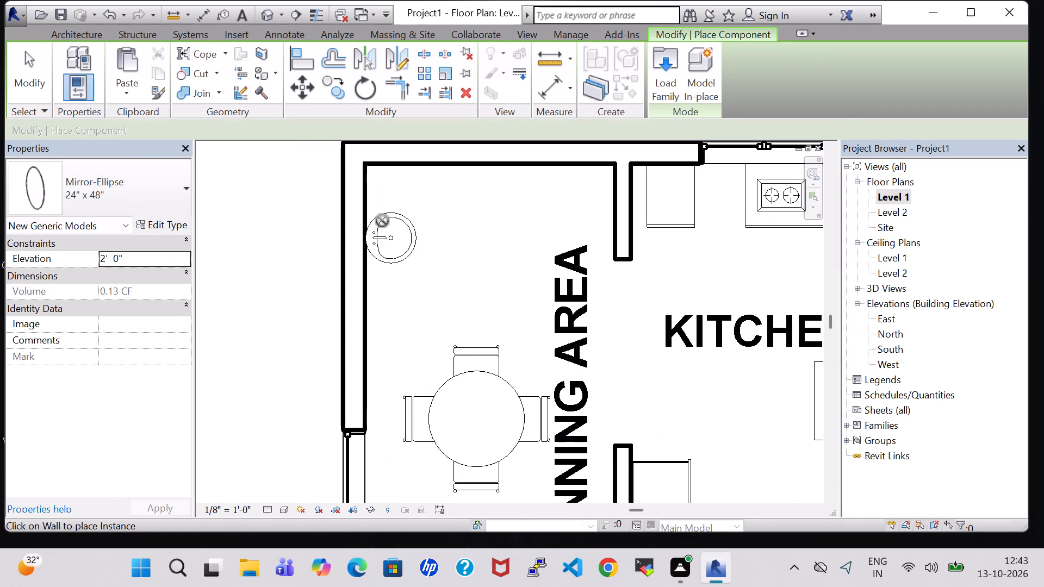
click(356, 235)
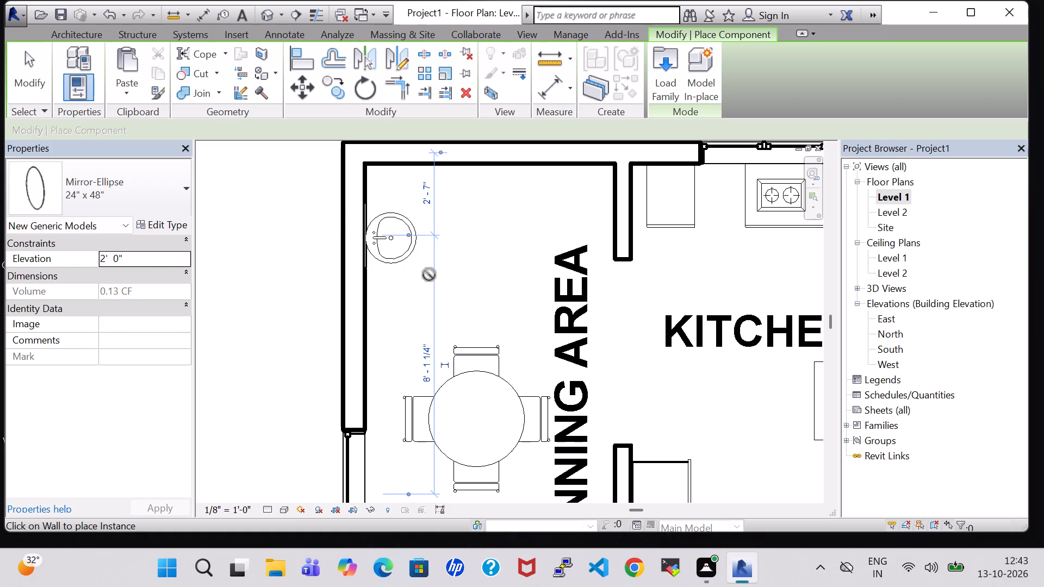
key(Escape)
key(Escape)
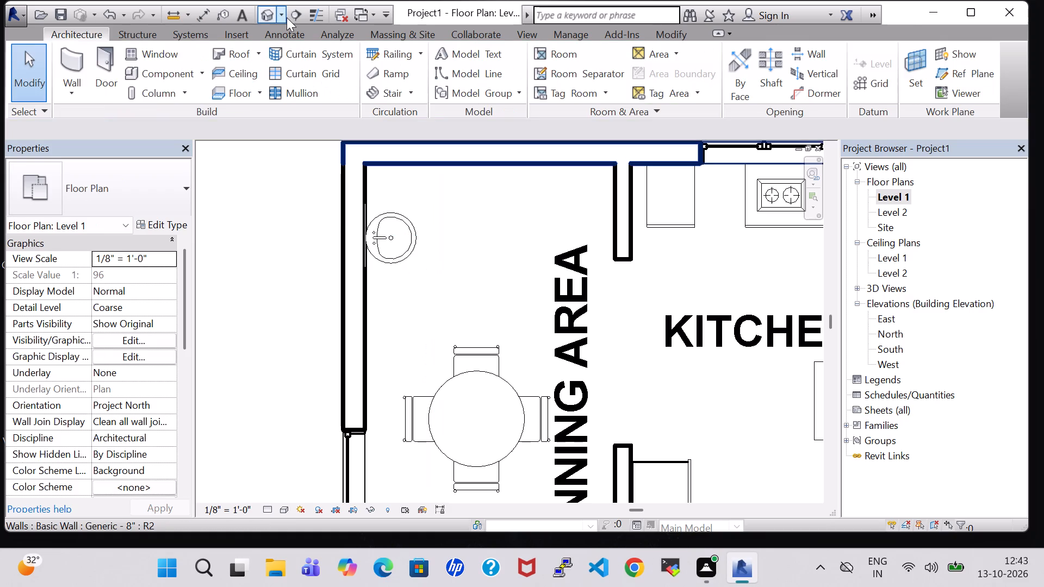
In the 3D view, raise the elliptical mirror above the dining area washbasin to an elevation of 5' 6".
click(264, 13)
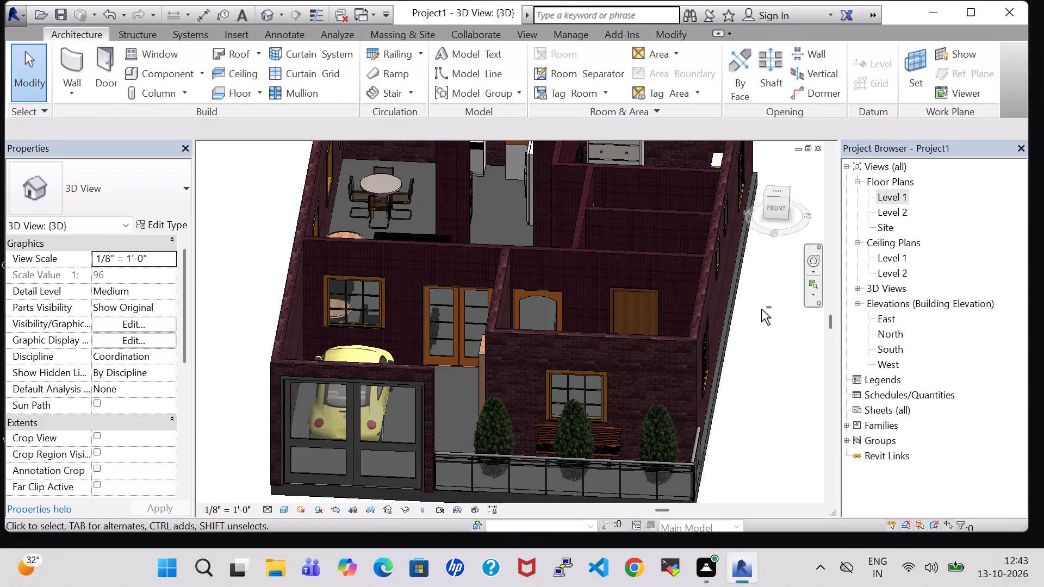
shift+middle_drag(761, 309, 682, 343)
middle_drag(642, 222, 629, 393)
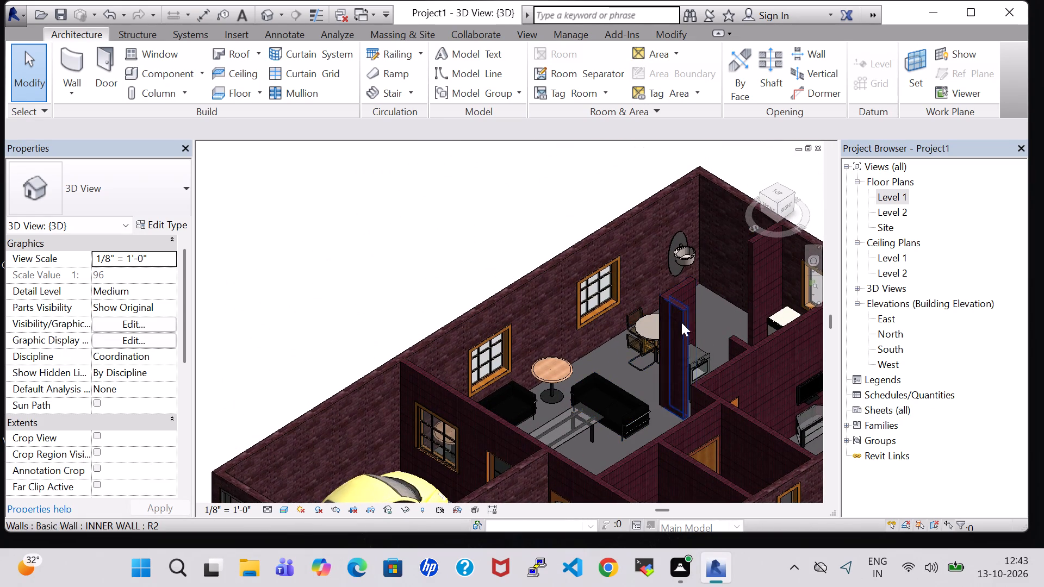
shift+middle_drag(709, 316, 666, 321)
middle_drag(719, 323, 666, 315)
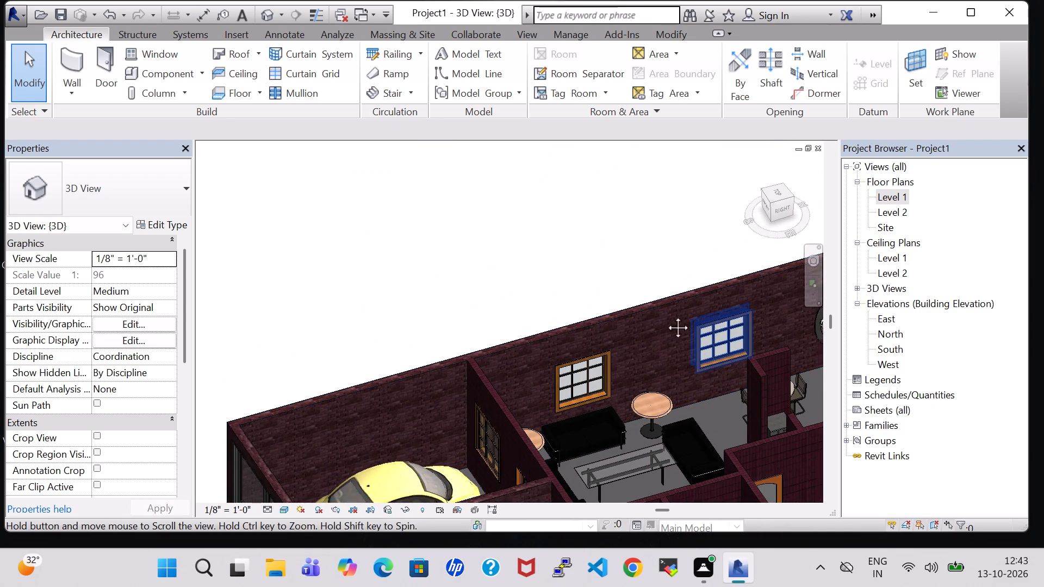
middle_drag(666, 315, 508, 257)
click(618, 239)
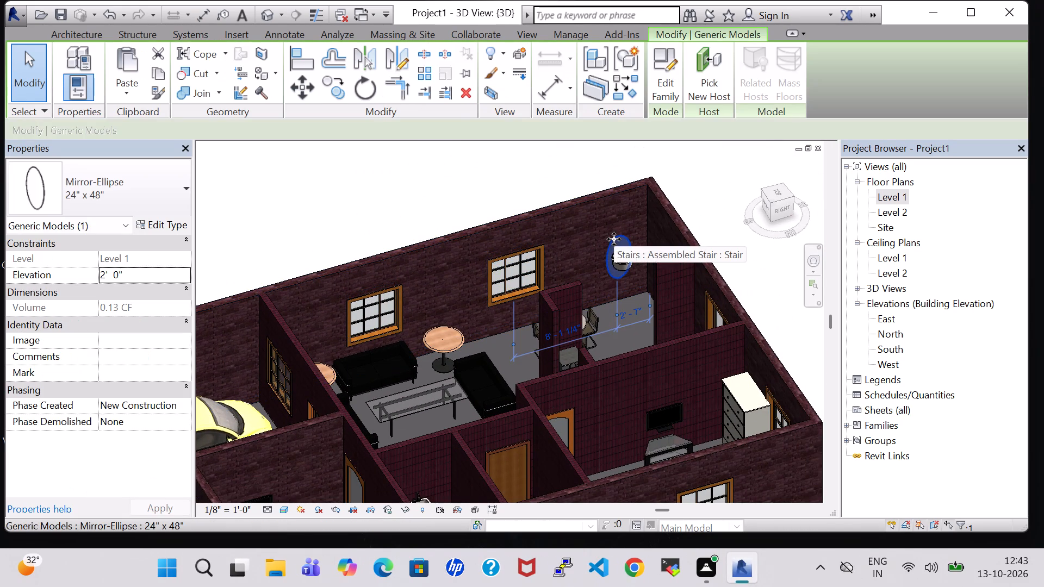
key(Up)
key(Up)
key(Up)
key(Up)
key(Up)
key(Up)
key(Up)
key(Up)
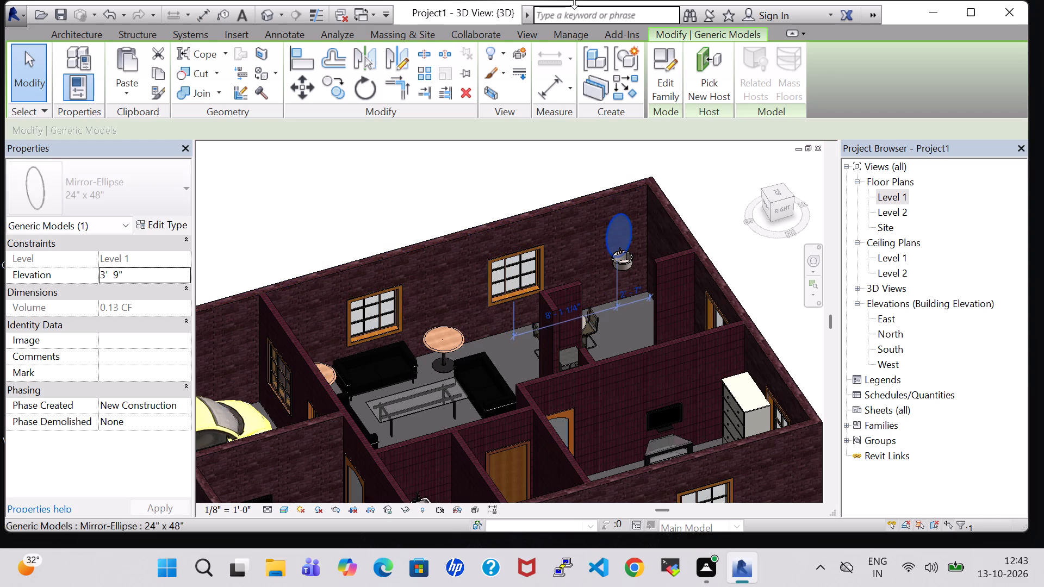
key(Up)
key(Up)
key(Up)
key(Up)
key(Up)
key(Up)
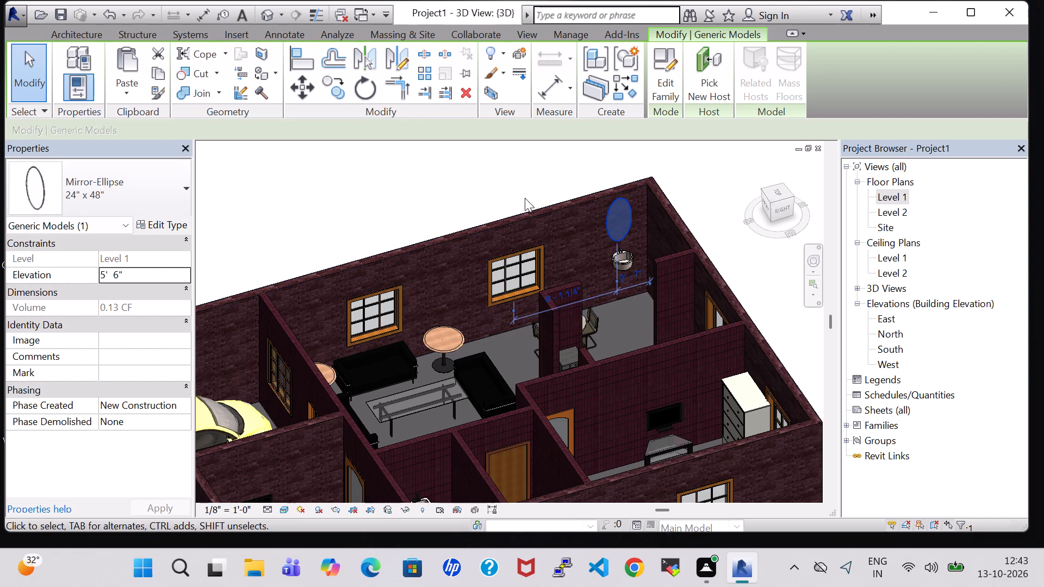
click(502, 180)
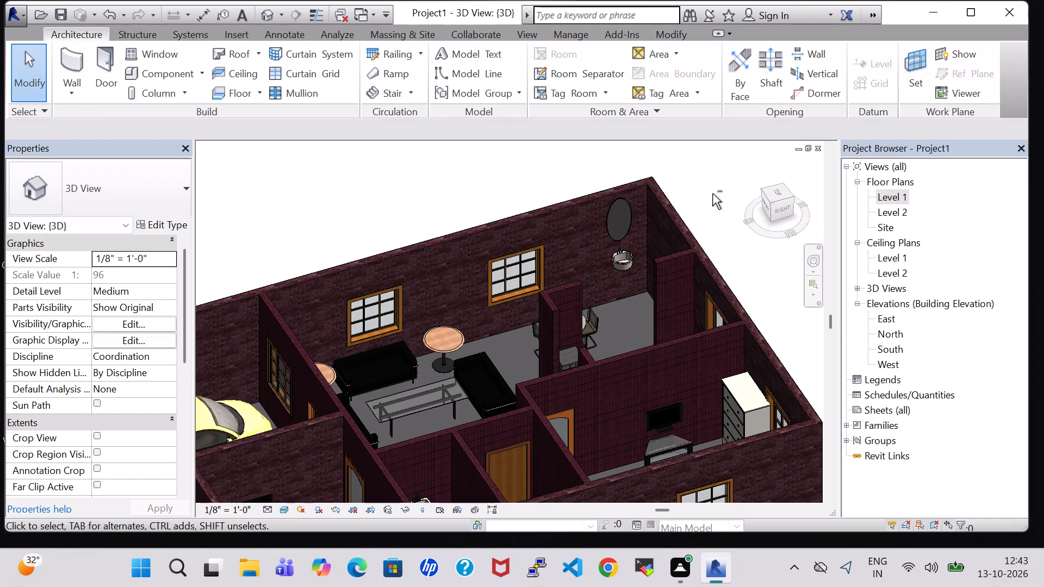
Lower the dining area mirror slightly to an elevation of 5' 3".
shift+middle_drag(711, 192, 680, 202)
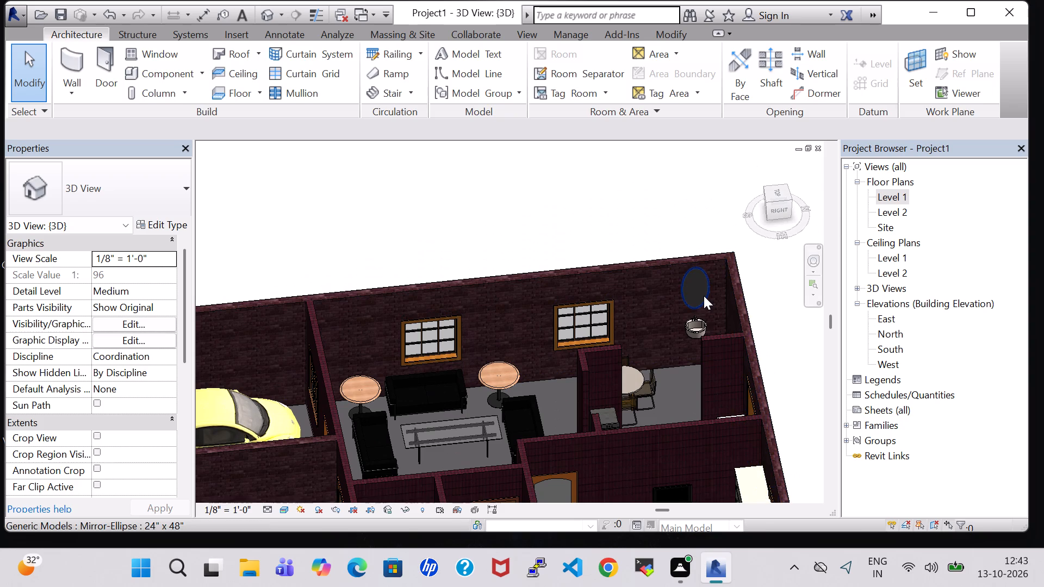
click(704, 296)
key(Down)
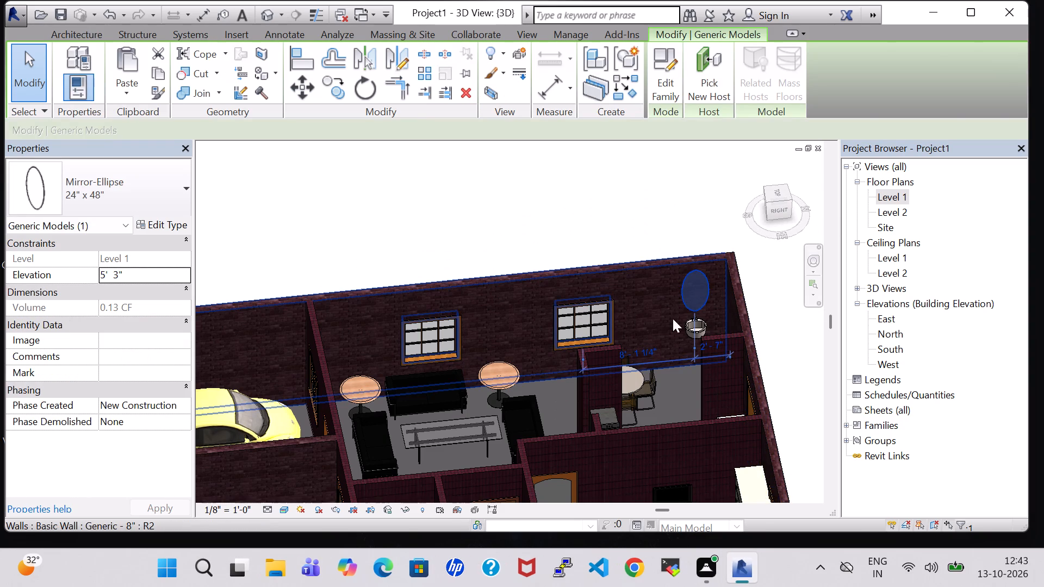
click(552, 210)
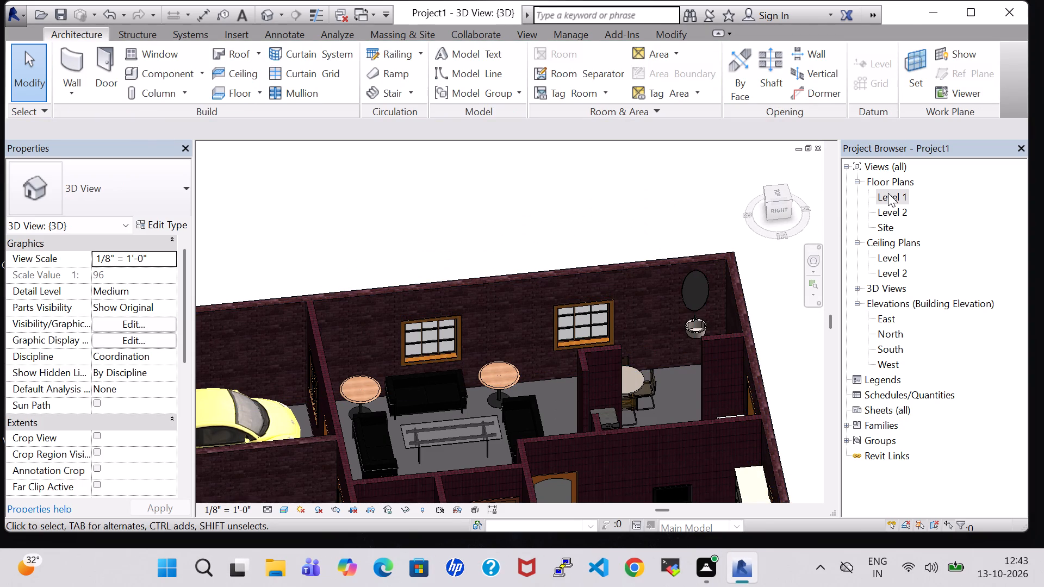
In the Level 1 plan, place a Mirror-Ellipse on the Bed Room's east wall, about 4' 5 1/2" south of the window's centre.
double_click(888, 193)
scroll(488, 261, down, 2)
middle_drag(586, 300, 268, 259)
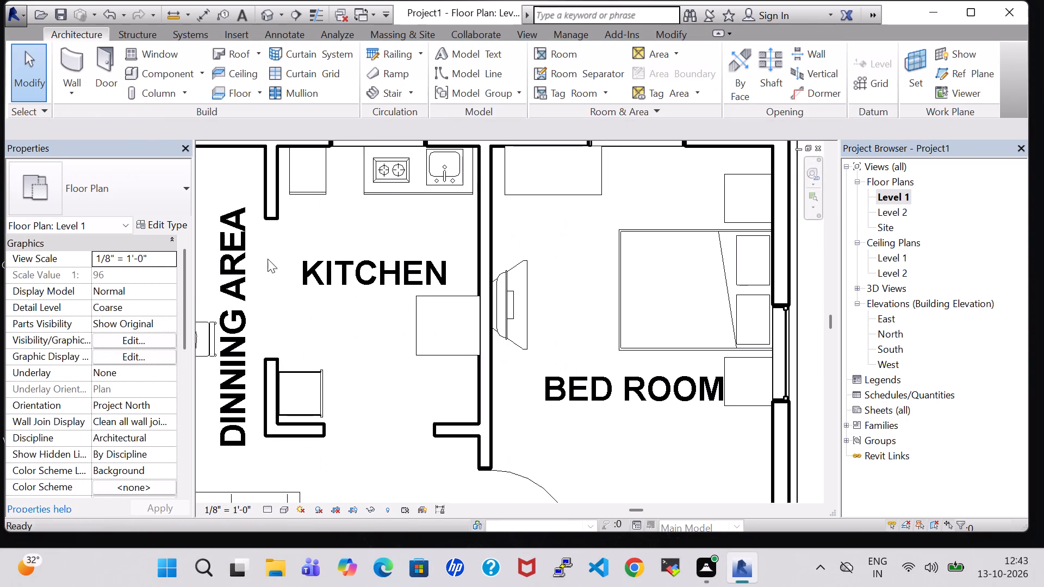
scroll(404, 336, down, 1)
middle_drag(570, 441, 492, 429)
scroll(492, 429, down, 1)
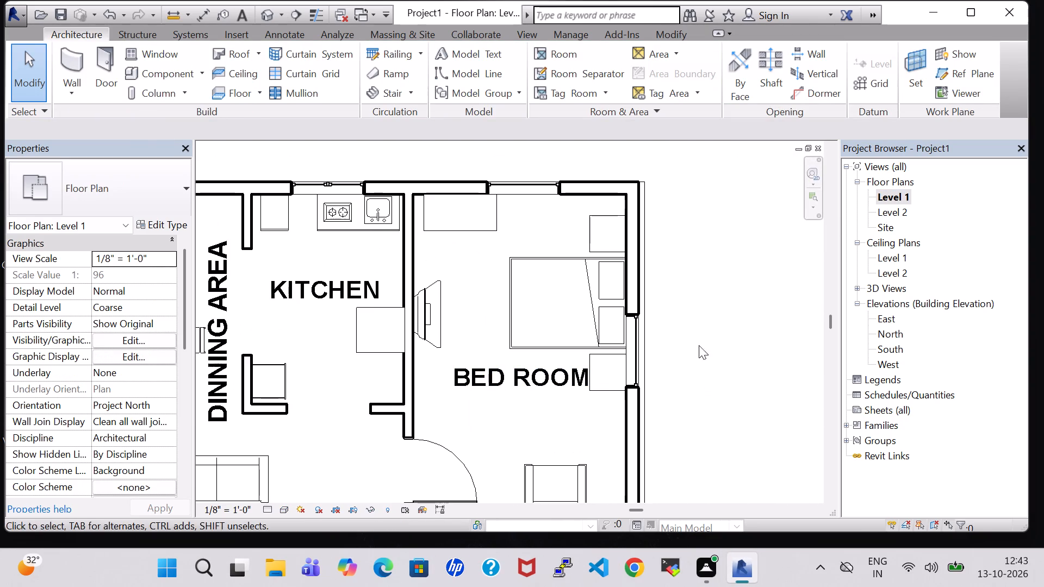
middle_drag(699, 340, 691, 348)
scroll(699, 340, down, 2)
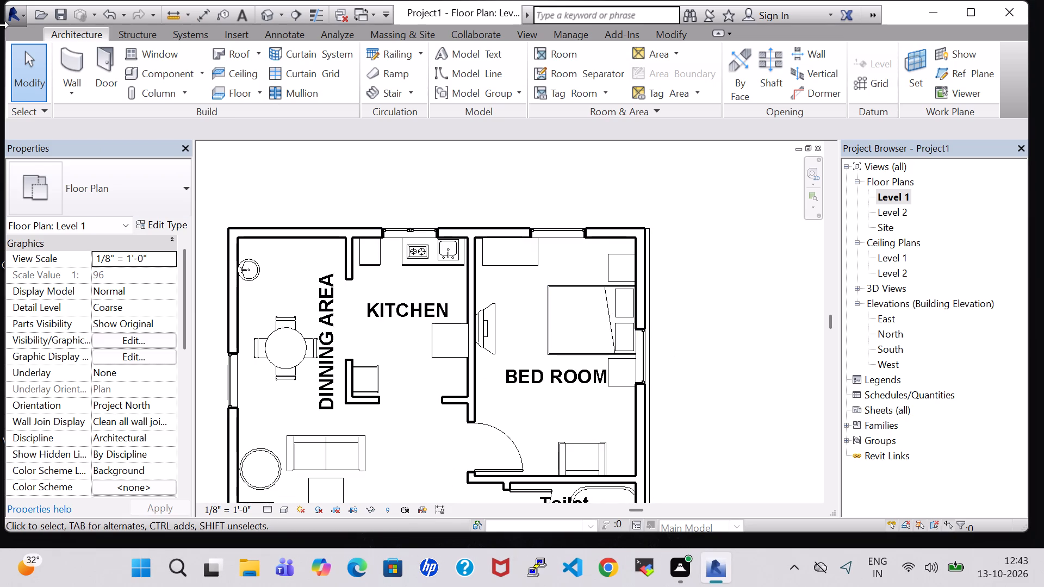
click(163, 72)
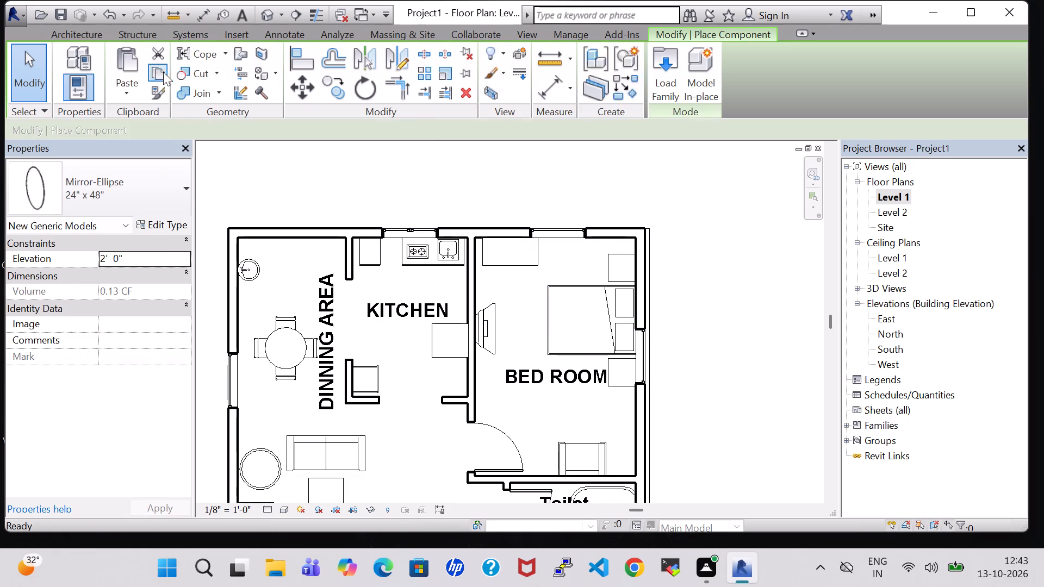
scroll(635, 411, up, 3)
click(636, 417)
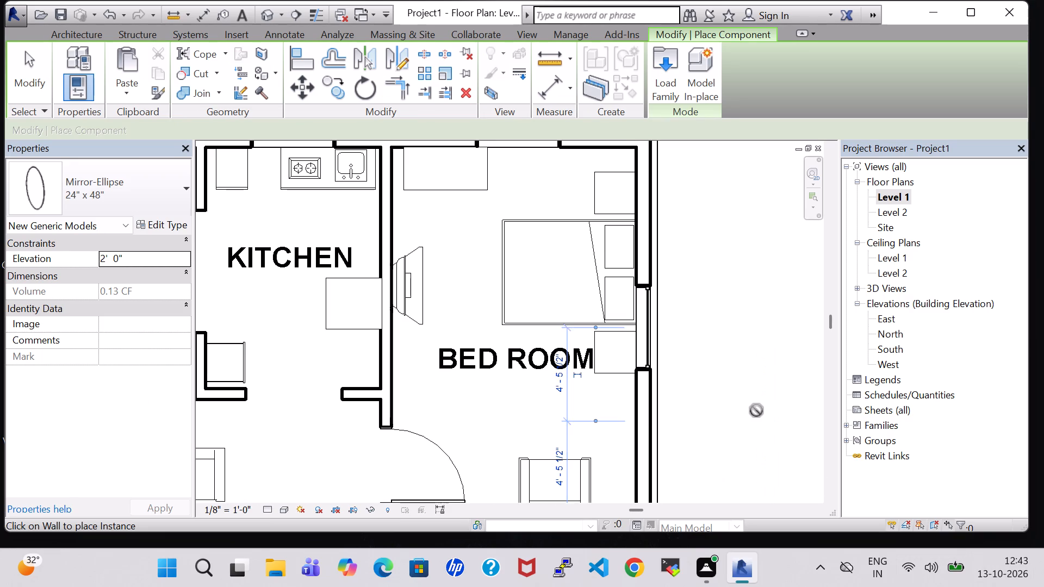
Place another Mirror-Ellipse on the M Bed Room's south wall, about 3' 7" east of the window's centre.
scroll(762, 410, down, 2)
middle_drag(761, 392, 745, 242)
scroll(744, 242, up, 1)
scroll(744, 243, down, 3)
middle_drag(738, 299, 719, 252)
scroll(719, 252, down, 1)
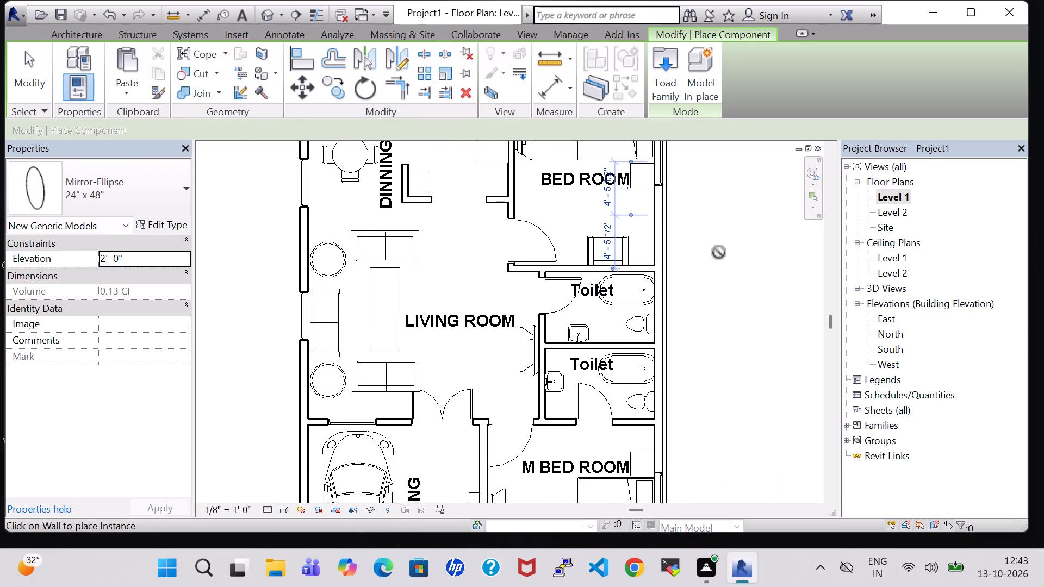
middle_drag(731, 363, 712, 263)
scroll(596, 413, up, 2)
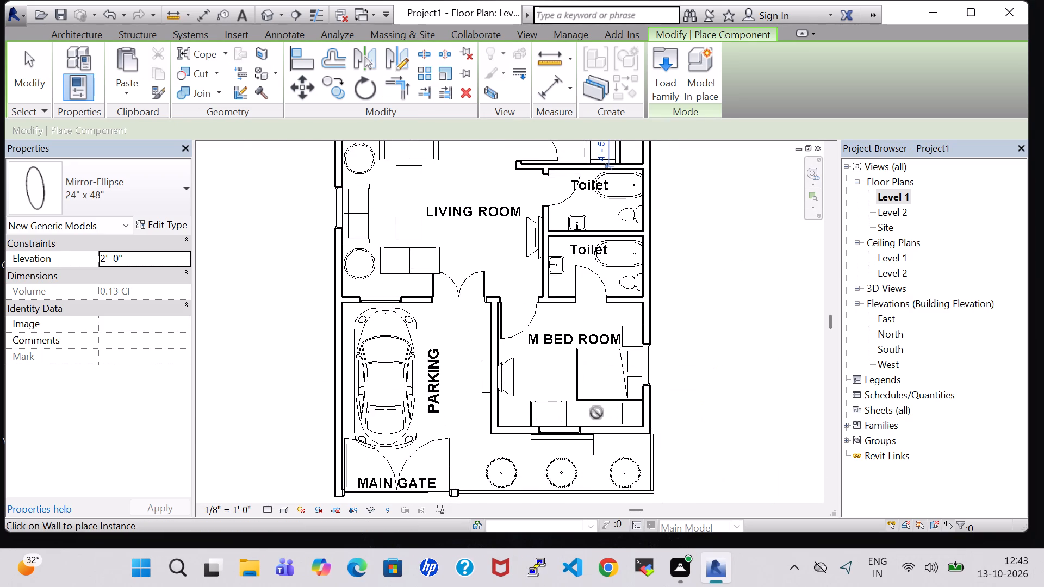
scroll(596, 413, up, 3)
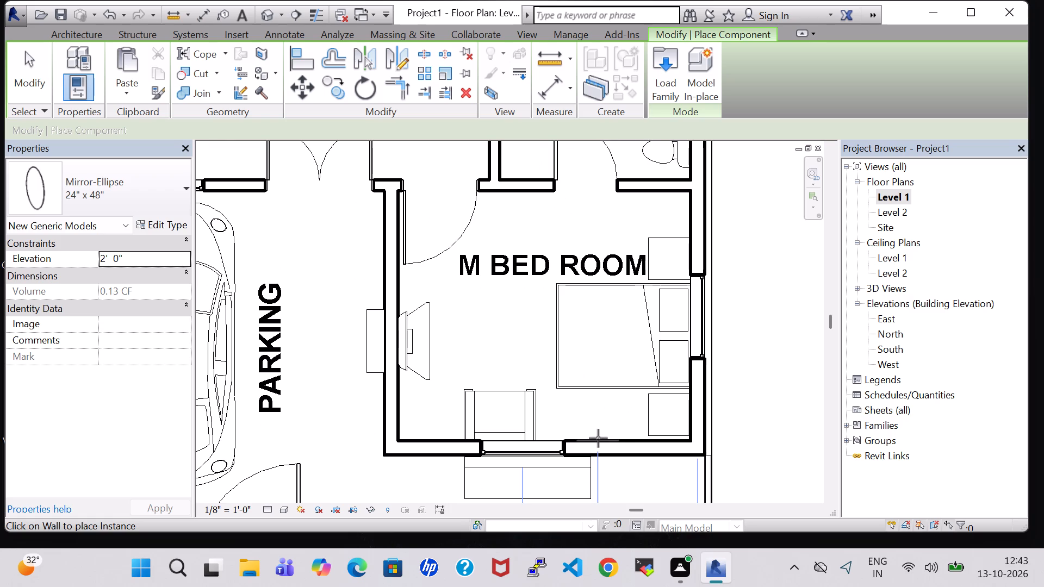
click(598, 439)
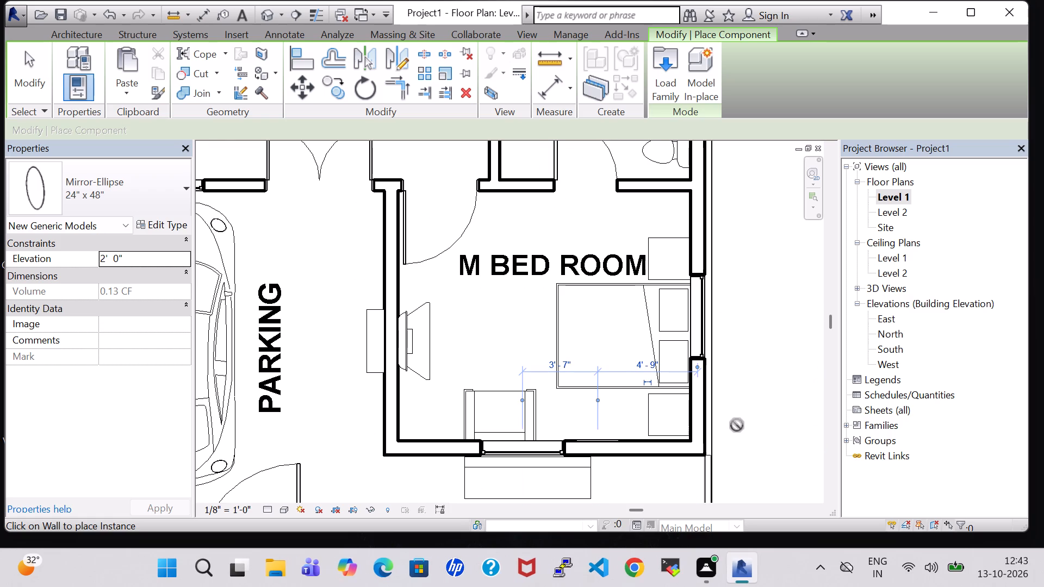
key(Escape)
key(Escape)
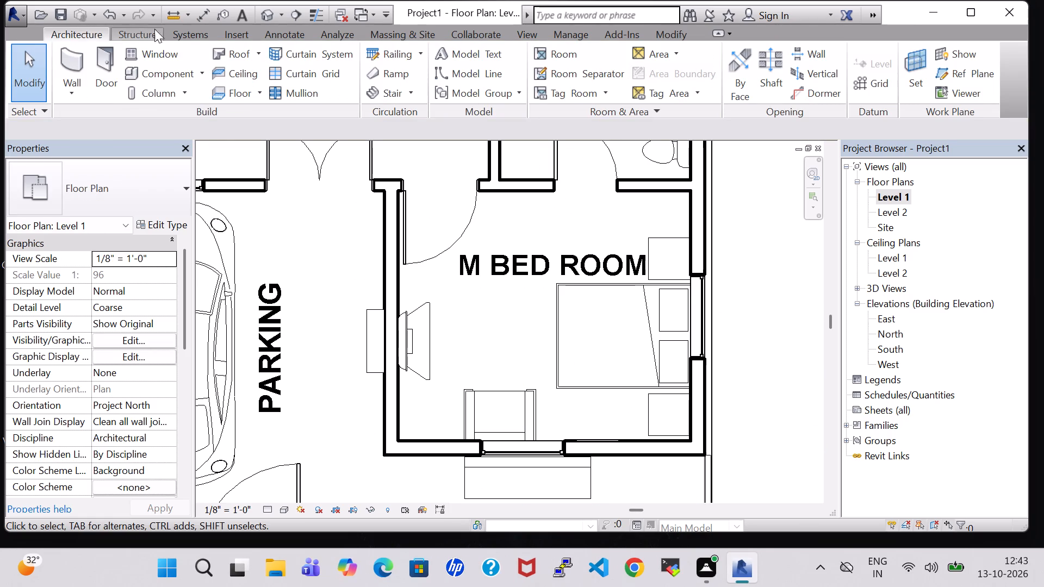
In the 3D view, raise the elliptical mirror on the Bed Room's east wall to an elevation of 4' 0".
click(266, 15)
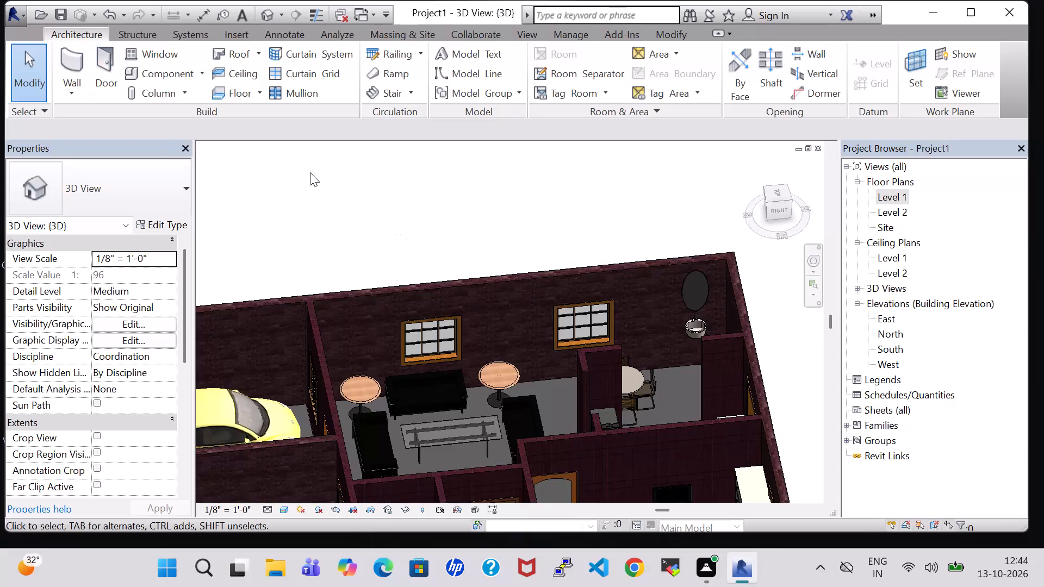
shift+middle_drag(332, 214, 399, 243)
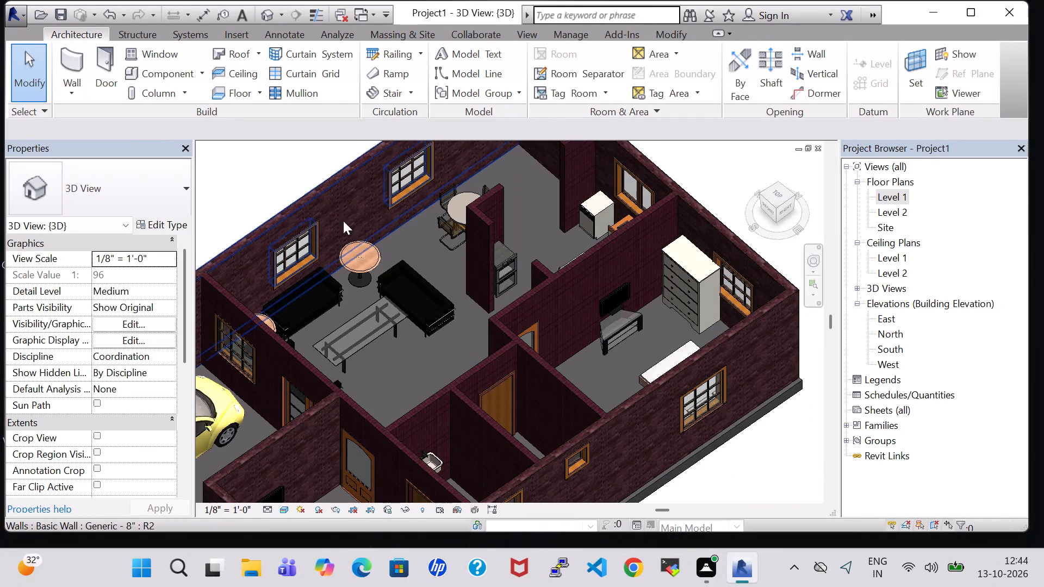
shift+middle_drag(249, 179, 306, 170)
shift+middle_drag(303, 170, 393, 272)
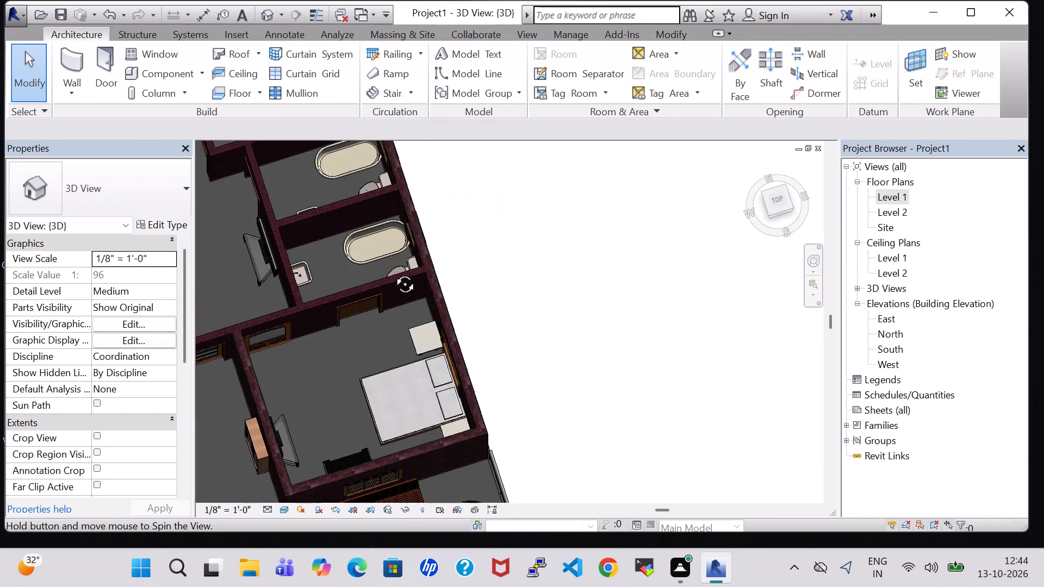
shift+middle_drag(393, 272, 393, 271)
shift+middle_drag(388, 280, 305, 363)
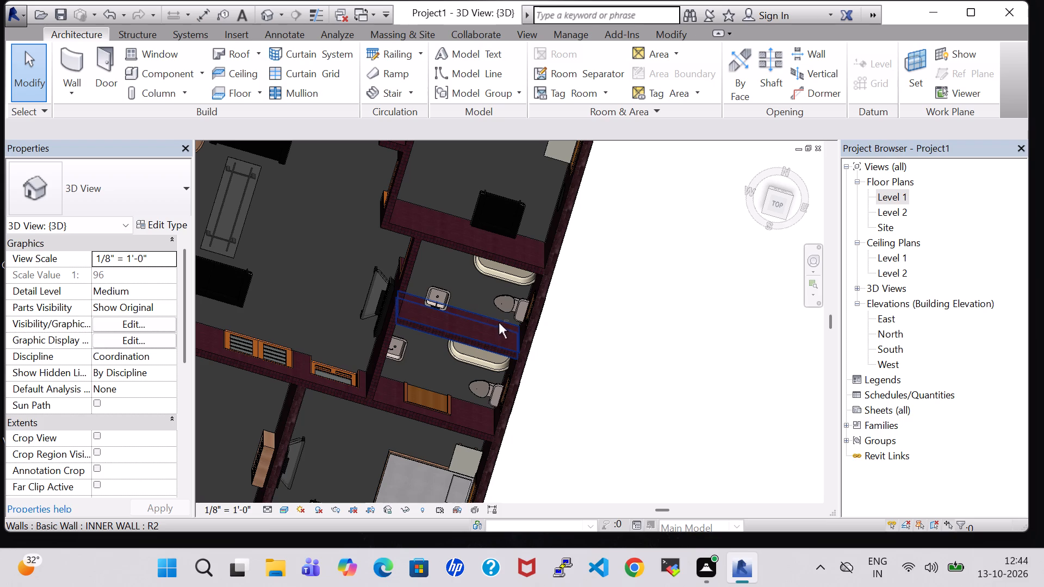
shift+middle_drag(651, 367, 660, 301)
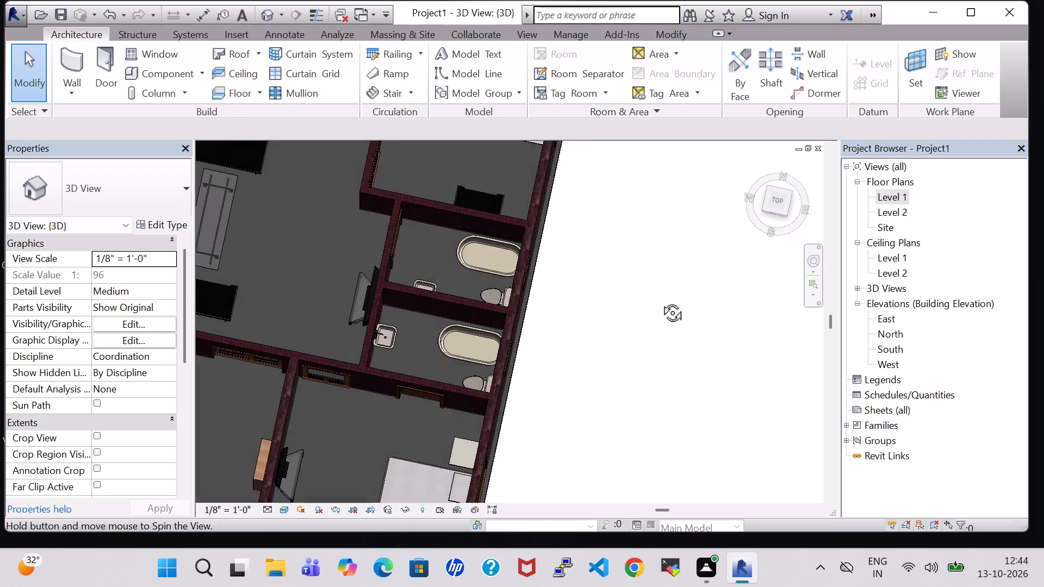
shift+middle_drag(660, 301, 653, 288)
shift+middle_click(623, 246)
shift+middle_drag(601, 349, 626, 311)
middle_drag(600, 306, 714, 317)
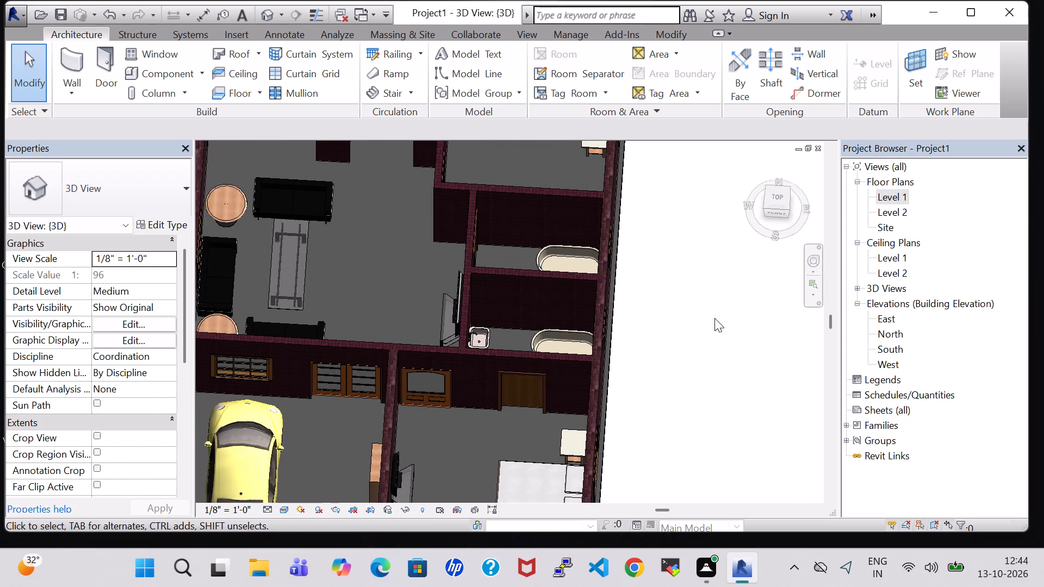
shift+middle_drag(714, 318, 722, 239)
shift+middle_drag(686, 386, 689, 314)
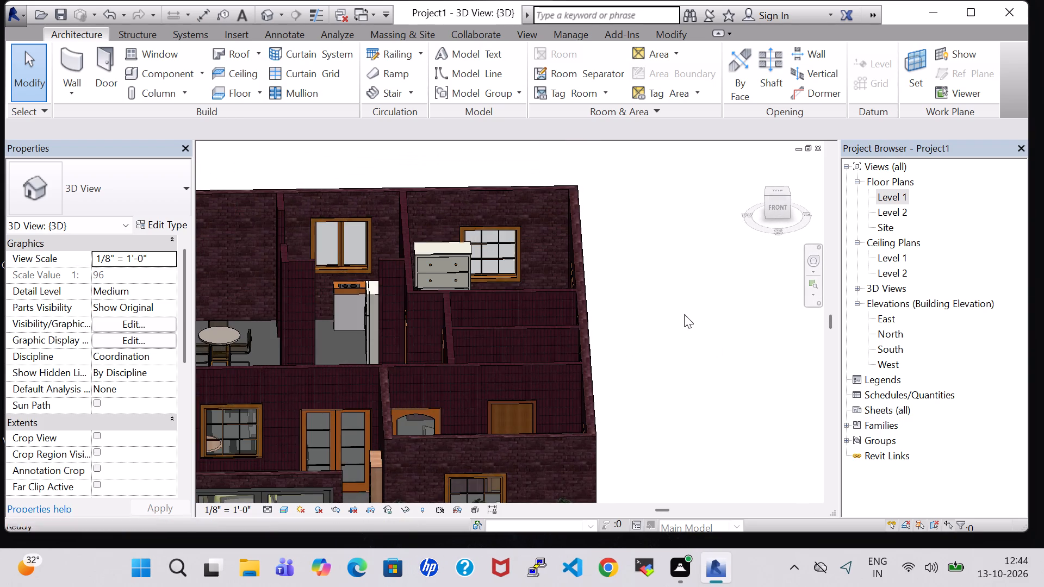
shift+middle_drag(637, 321, 675, 335)
shift+middle_drag(642, 342, 677, 335)
shift+middle_drag(524, 254, 642, 270)
middle_drag(524, 295, 879, 290)
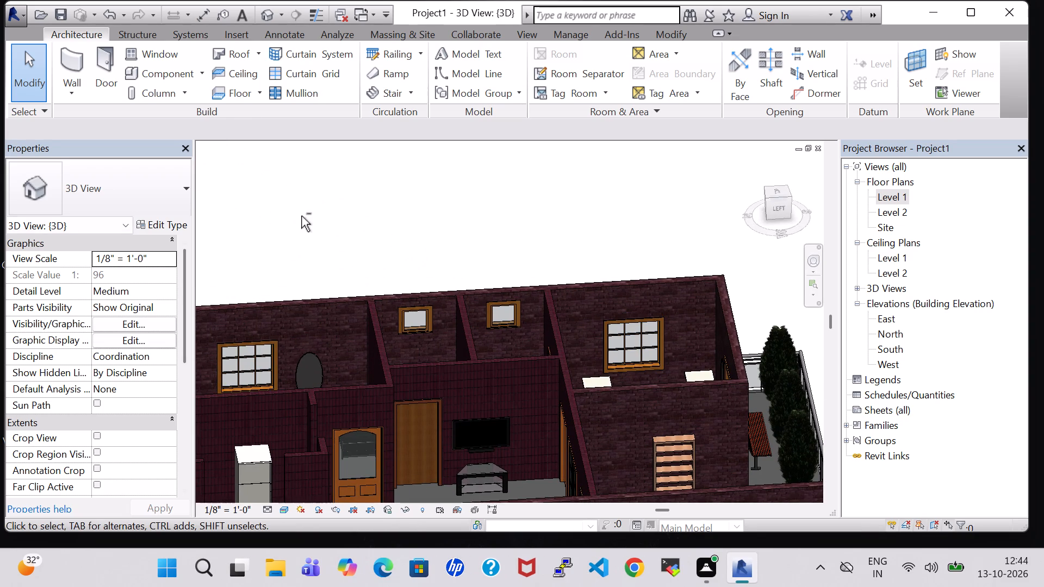
shift+middle_drag(301, 216, 301, 262)
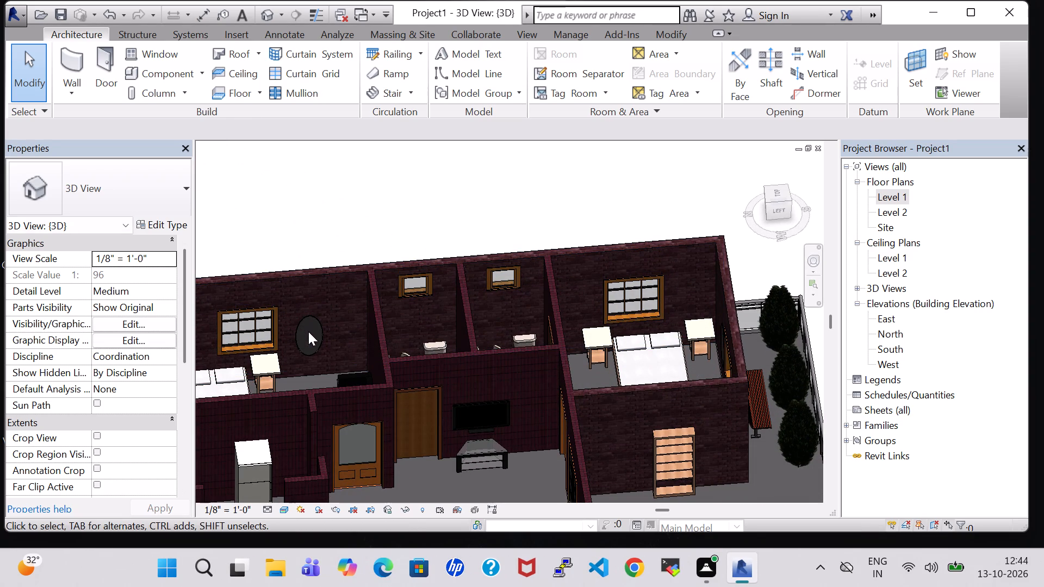
click(308, 332)
click(312, 325)
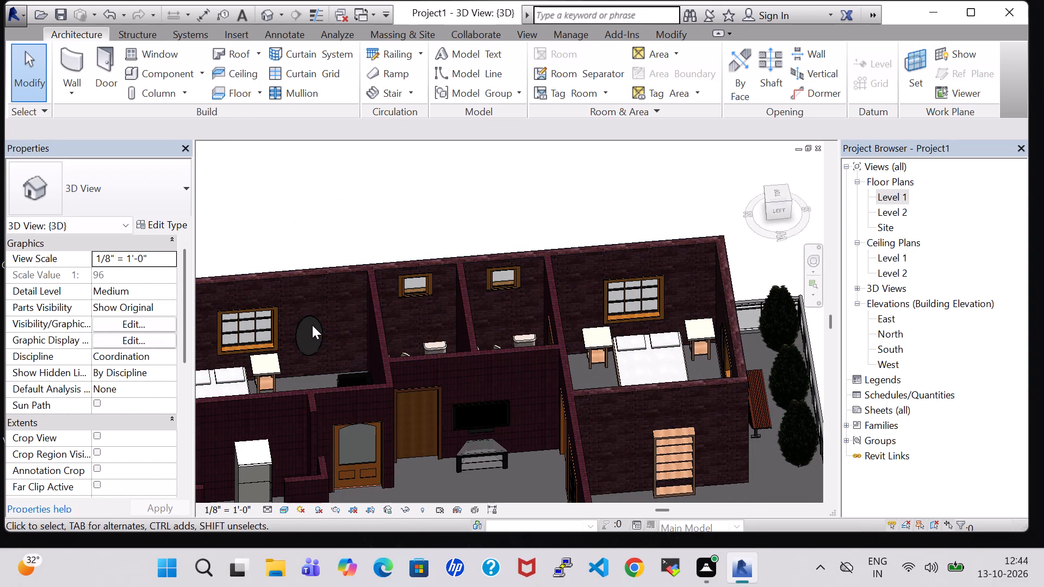
click(312, 322)
key(Up)
key(Up)
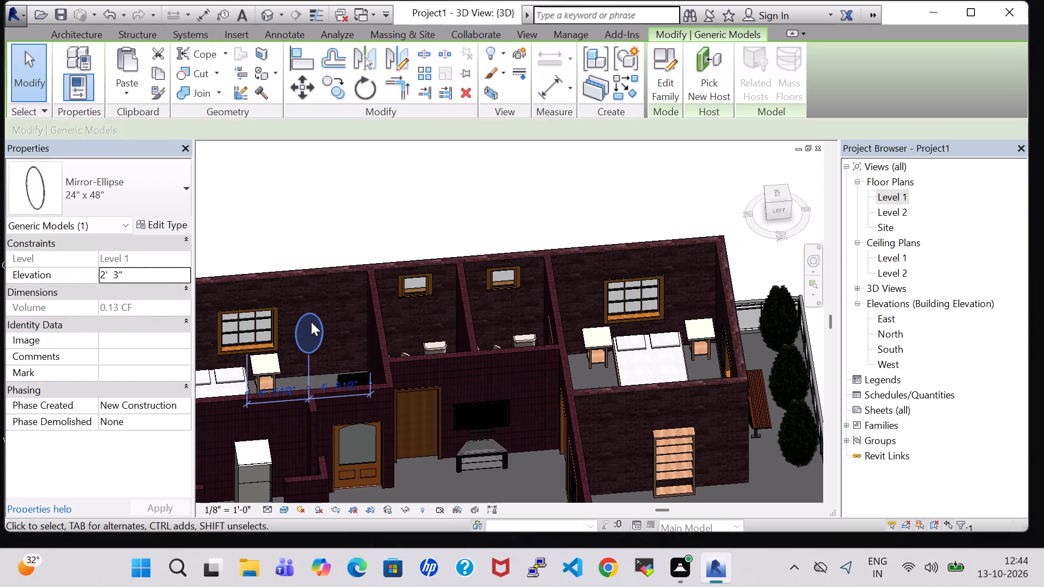
key(Up)
key(Up)
key(Up)
key(Up)
key(Up)
key(Up)
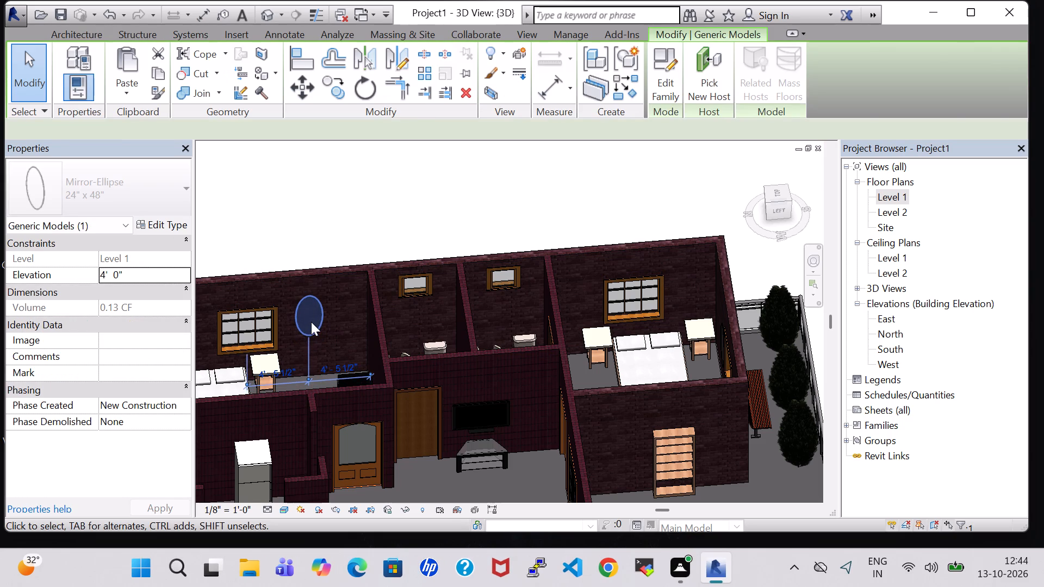
click(403, 164)
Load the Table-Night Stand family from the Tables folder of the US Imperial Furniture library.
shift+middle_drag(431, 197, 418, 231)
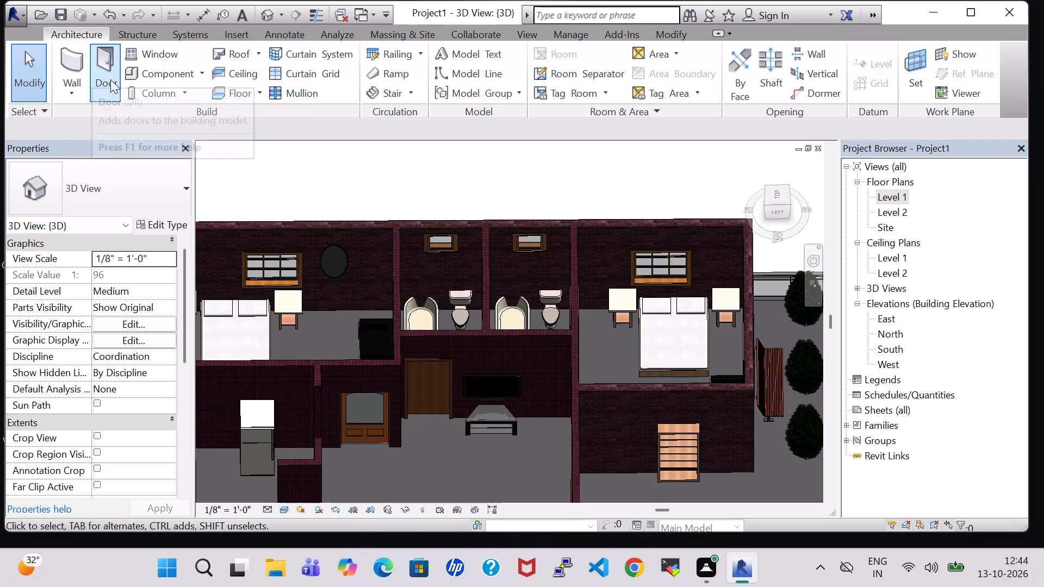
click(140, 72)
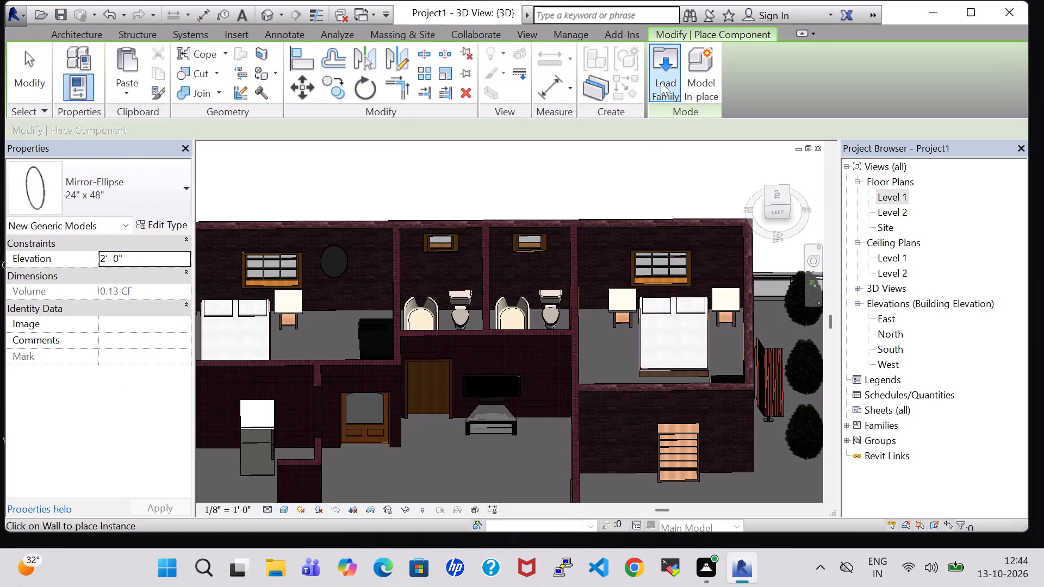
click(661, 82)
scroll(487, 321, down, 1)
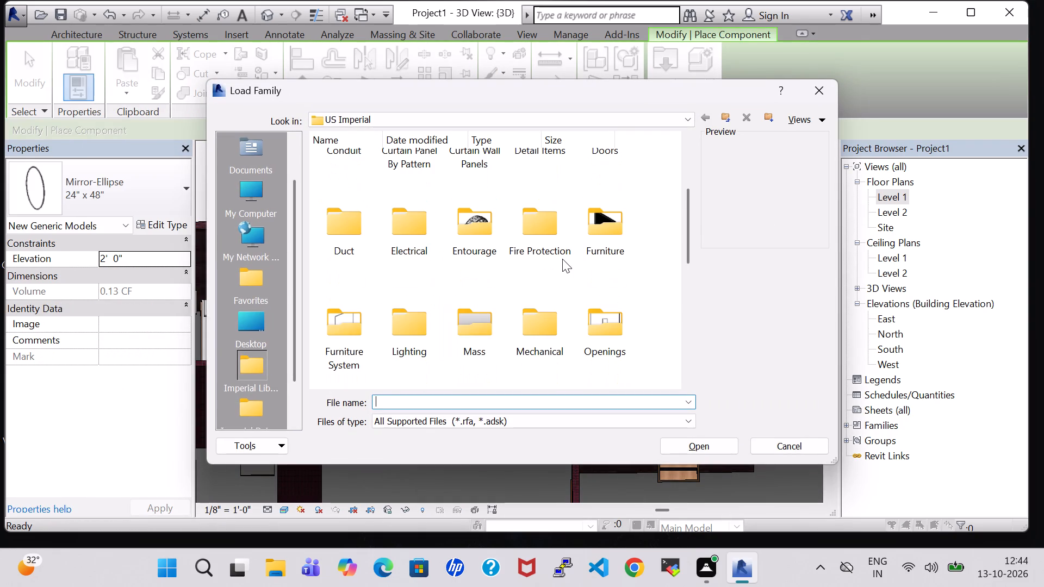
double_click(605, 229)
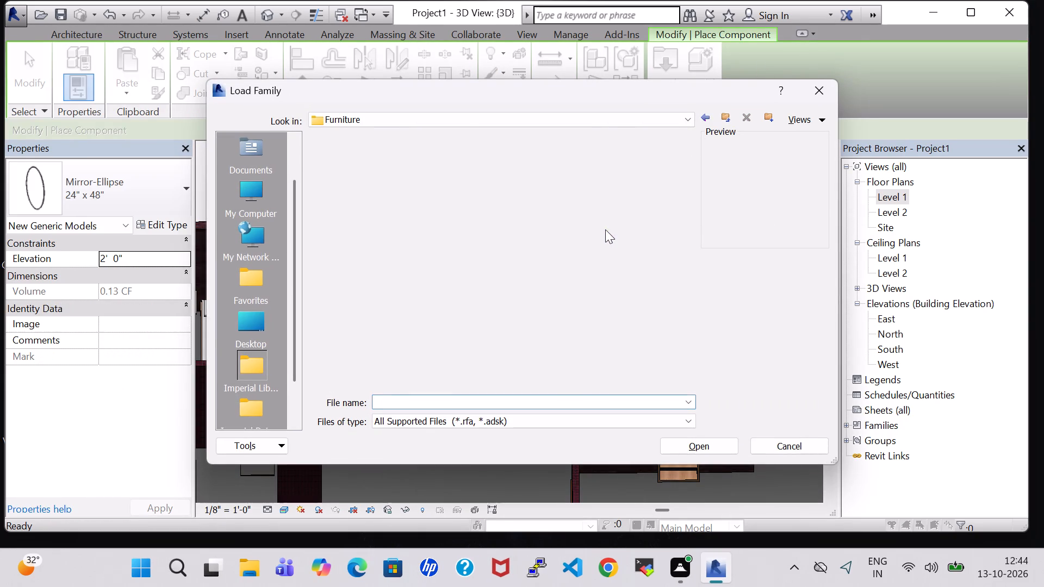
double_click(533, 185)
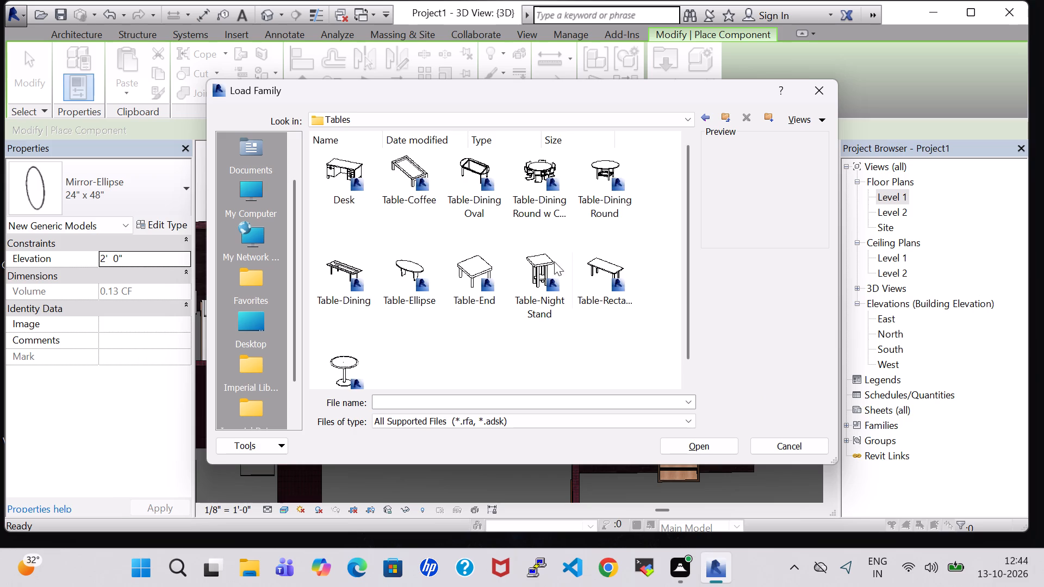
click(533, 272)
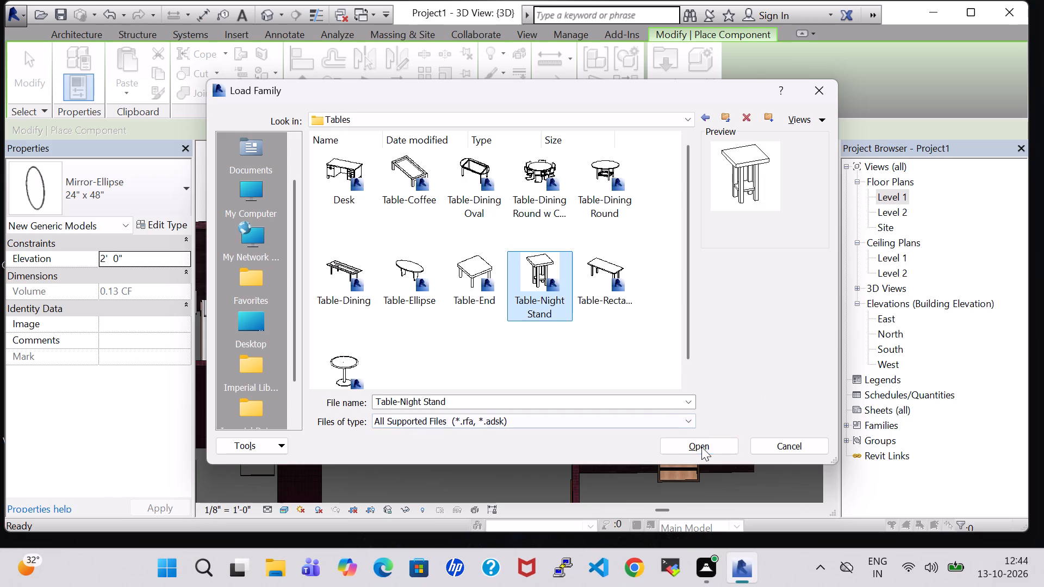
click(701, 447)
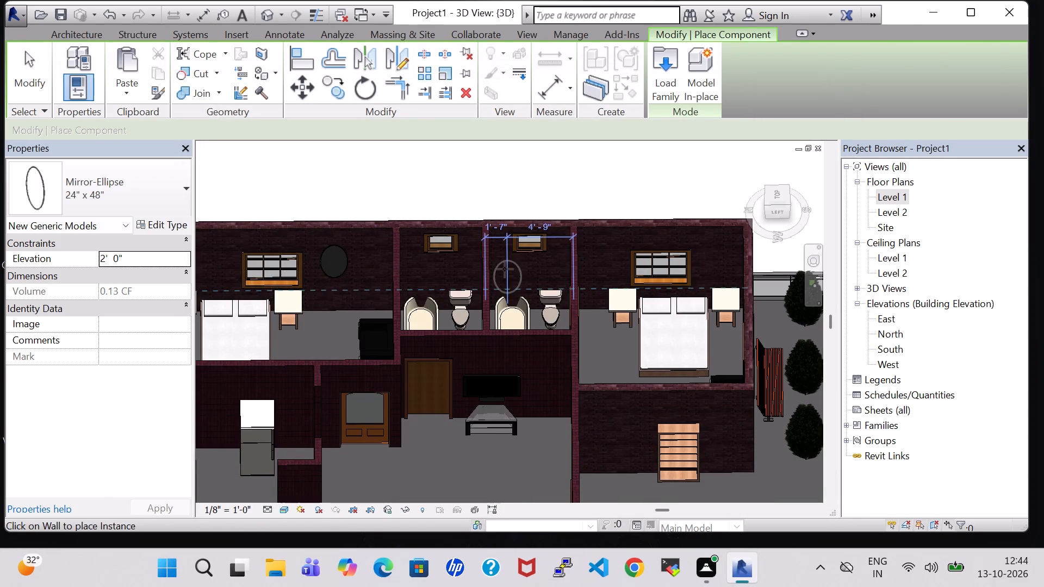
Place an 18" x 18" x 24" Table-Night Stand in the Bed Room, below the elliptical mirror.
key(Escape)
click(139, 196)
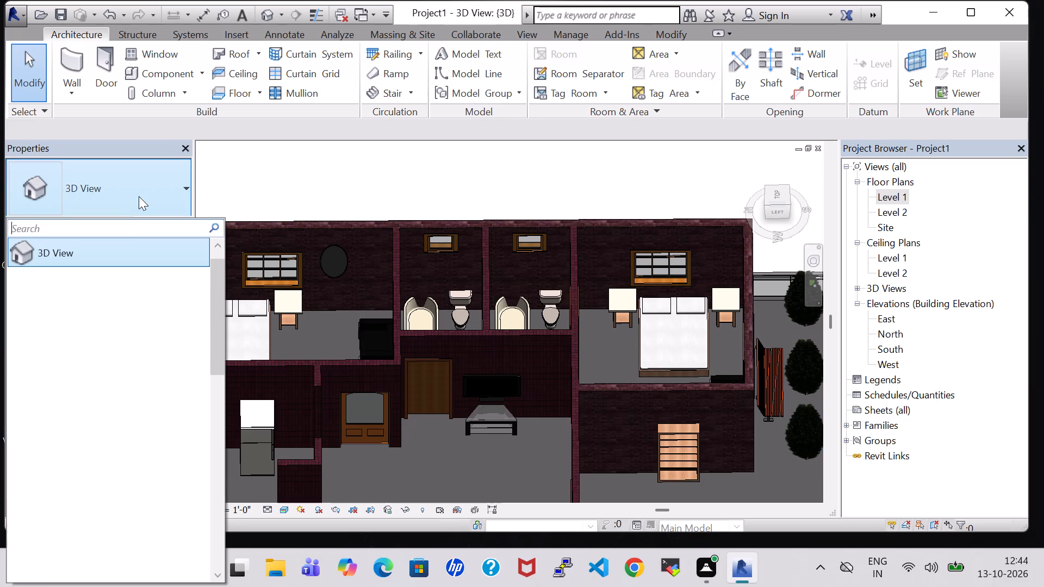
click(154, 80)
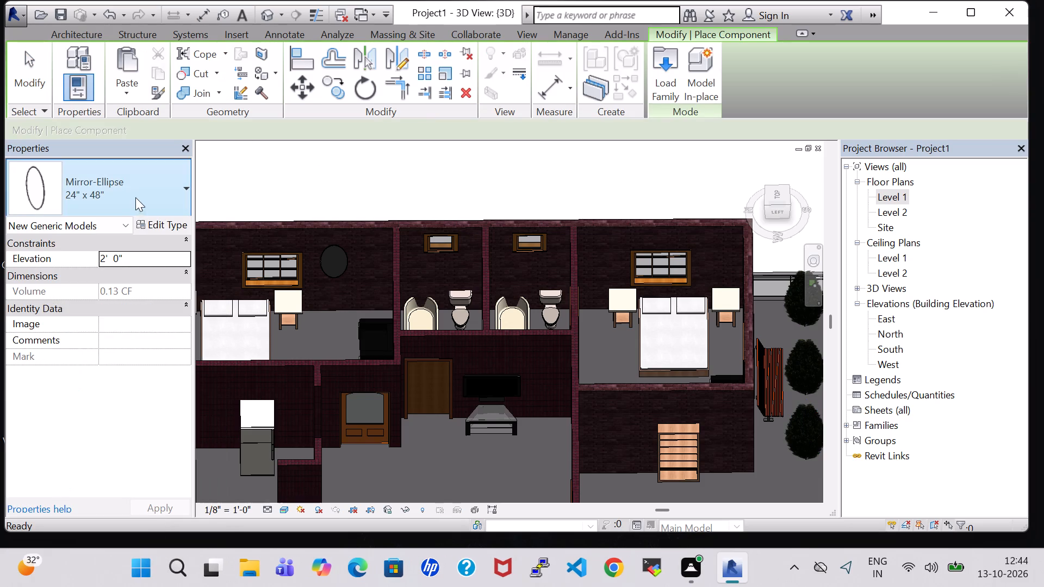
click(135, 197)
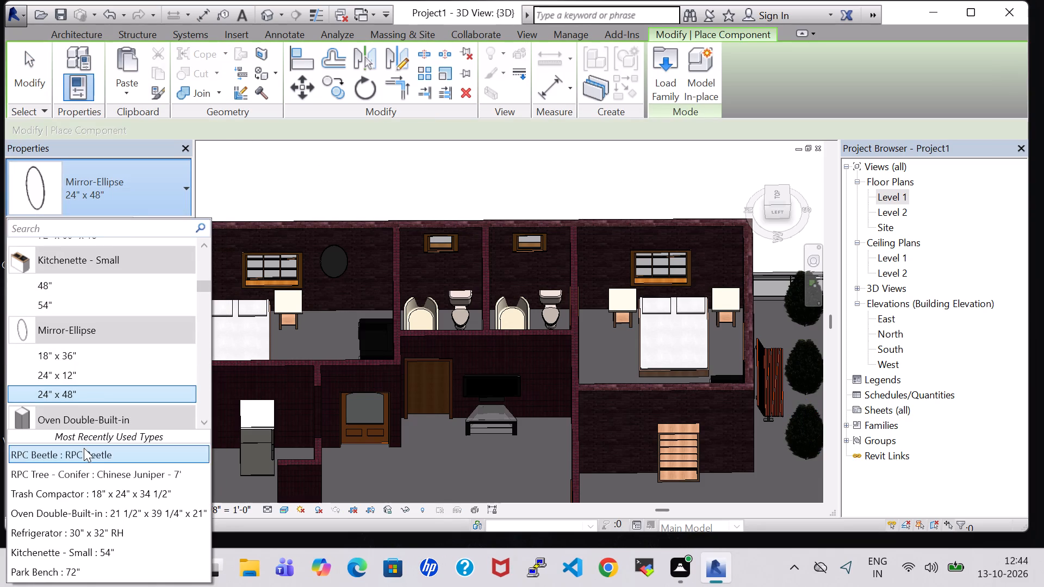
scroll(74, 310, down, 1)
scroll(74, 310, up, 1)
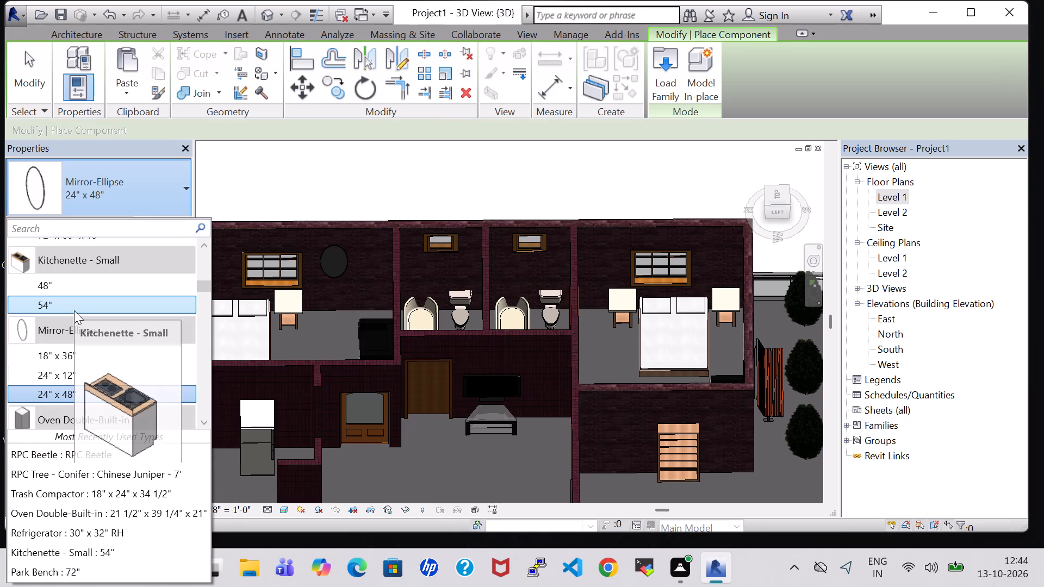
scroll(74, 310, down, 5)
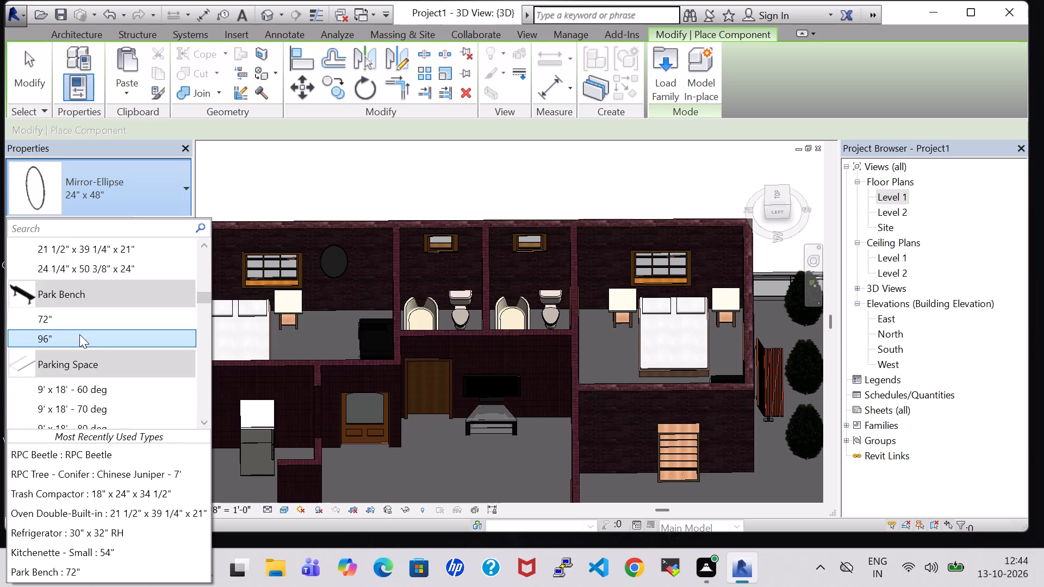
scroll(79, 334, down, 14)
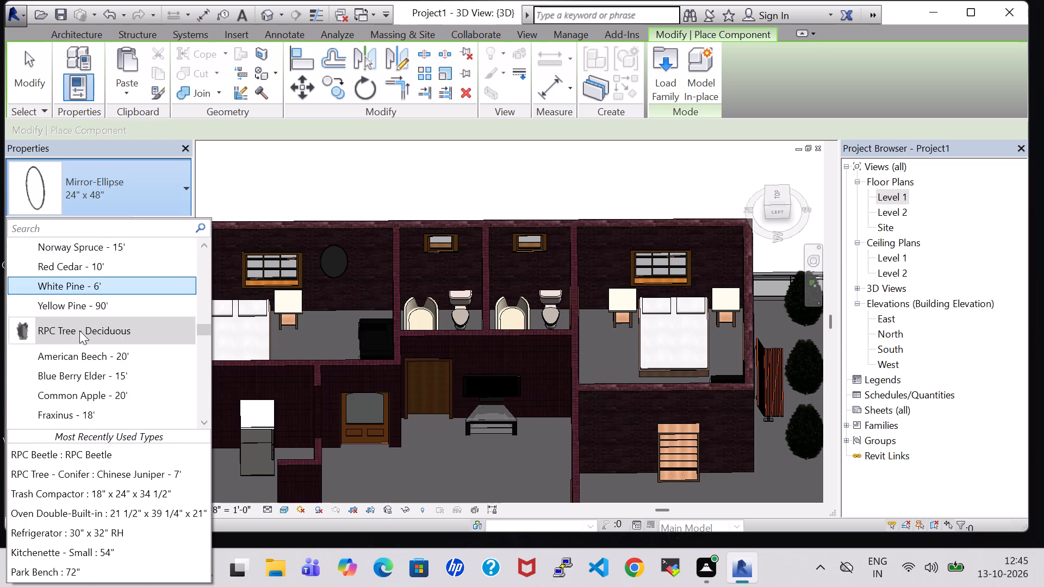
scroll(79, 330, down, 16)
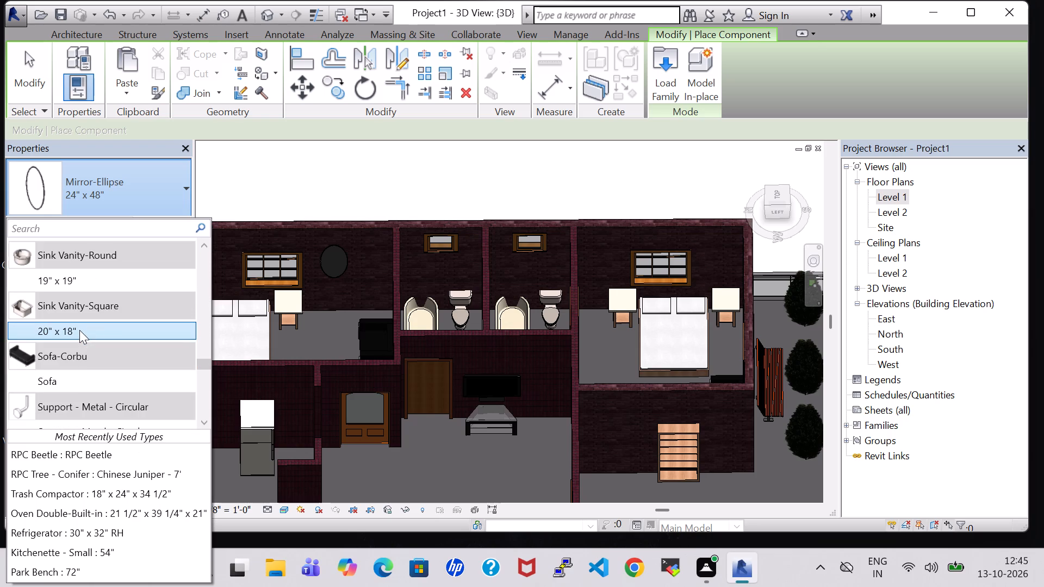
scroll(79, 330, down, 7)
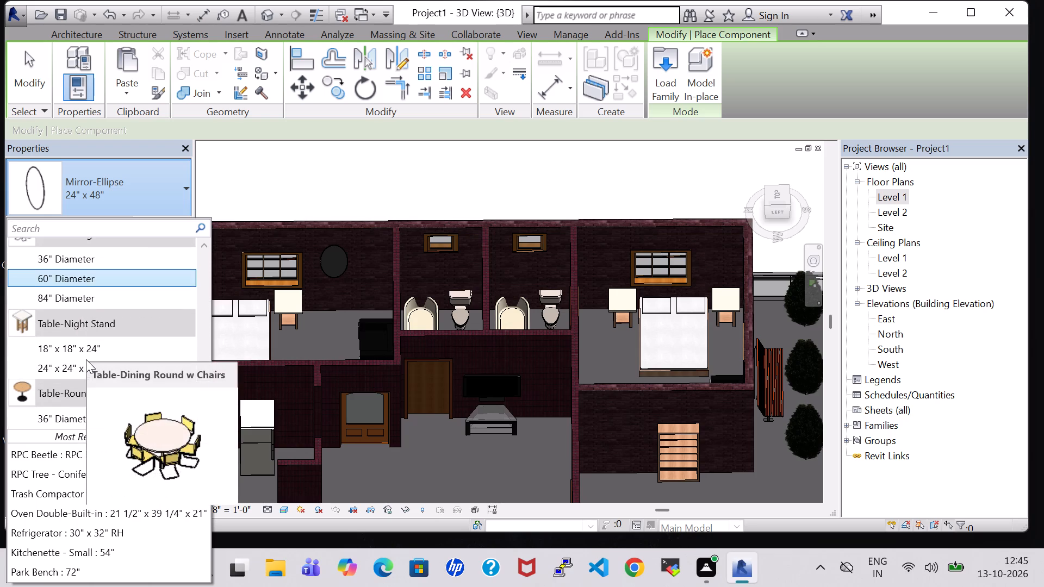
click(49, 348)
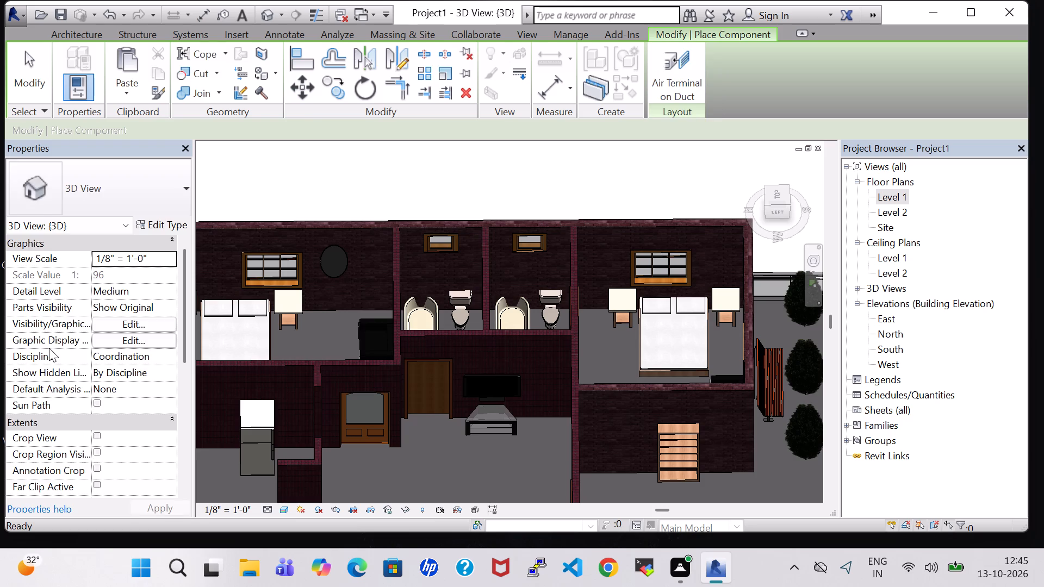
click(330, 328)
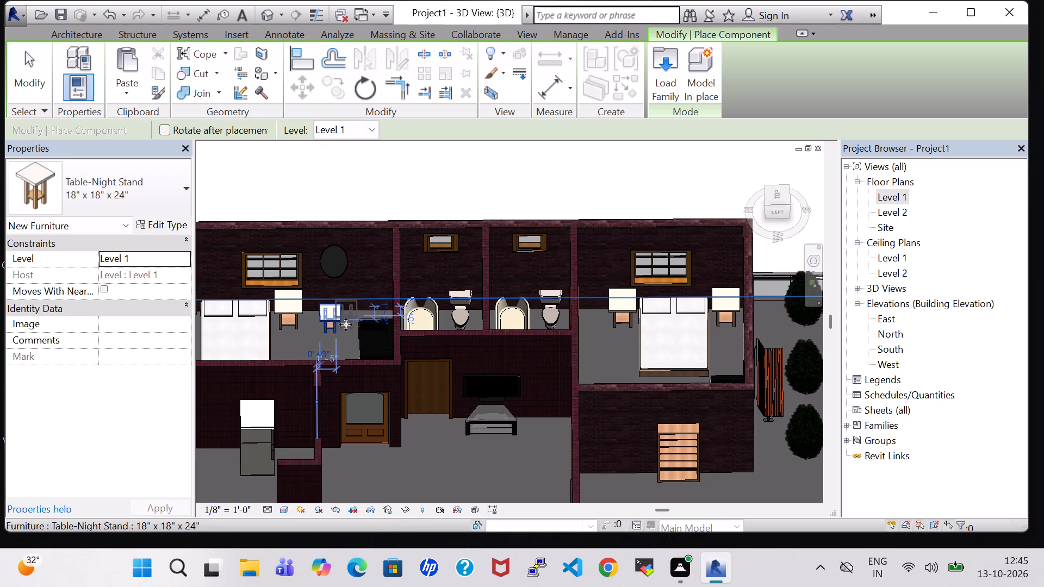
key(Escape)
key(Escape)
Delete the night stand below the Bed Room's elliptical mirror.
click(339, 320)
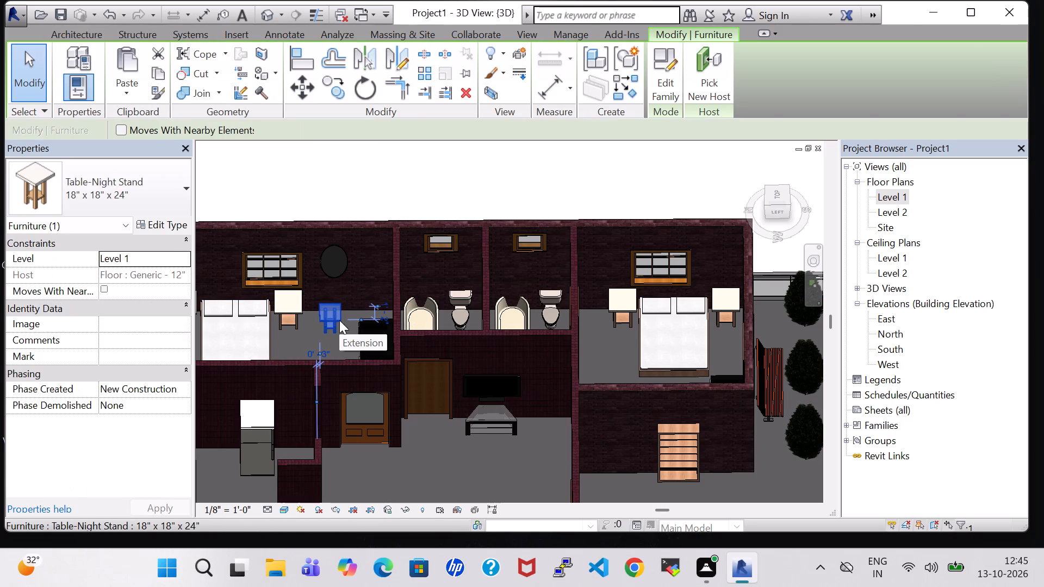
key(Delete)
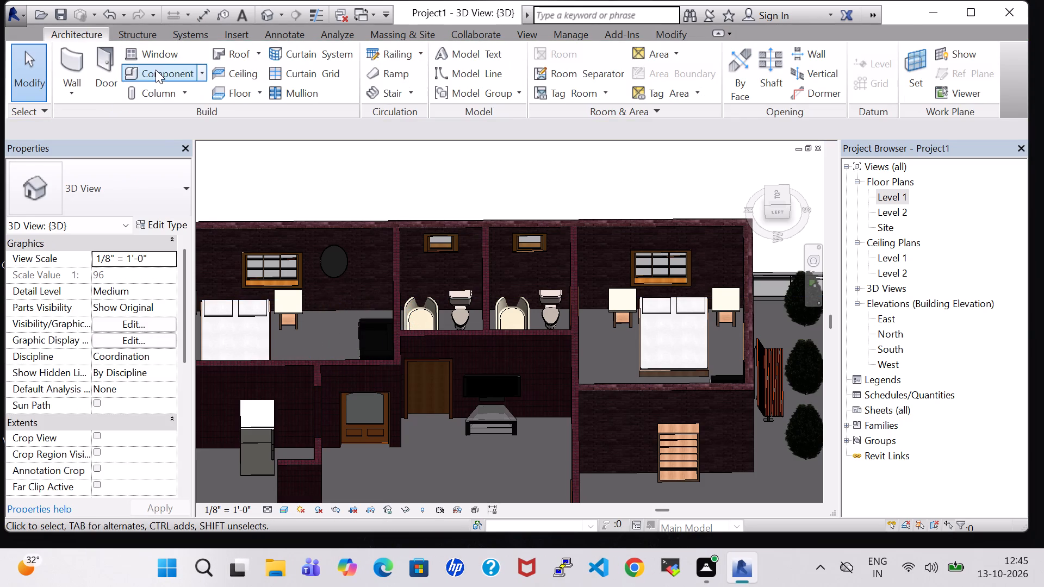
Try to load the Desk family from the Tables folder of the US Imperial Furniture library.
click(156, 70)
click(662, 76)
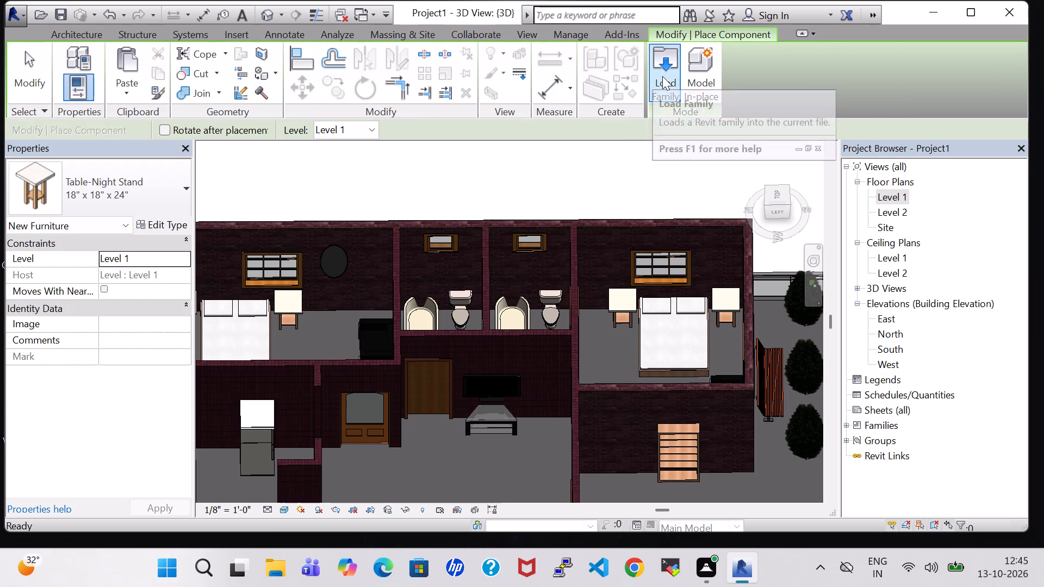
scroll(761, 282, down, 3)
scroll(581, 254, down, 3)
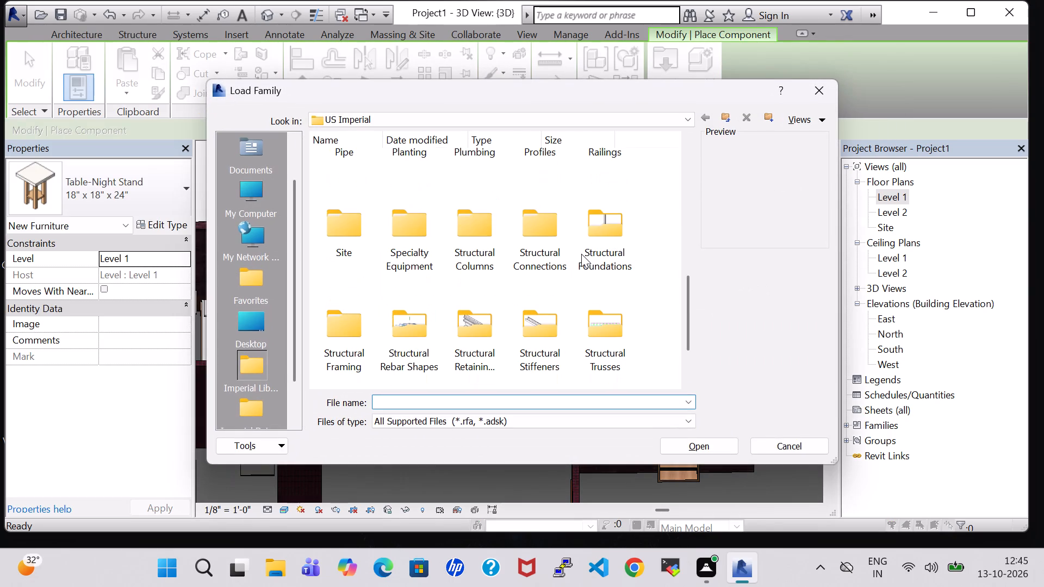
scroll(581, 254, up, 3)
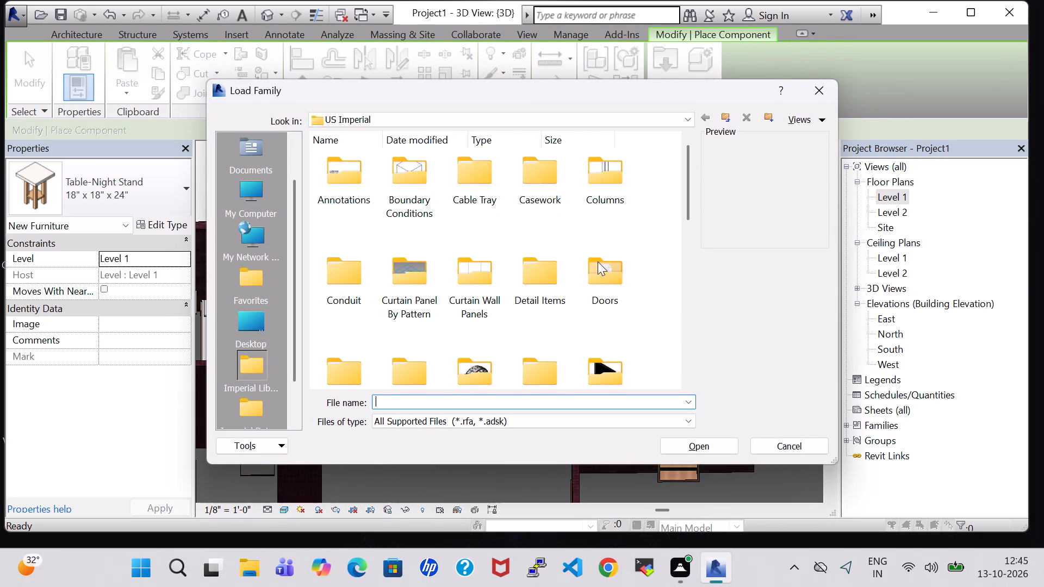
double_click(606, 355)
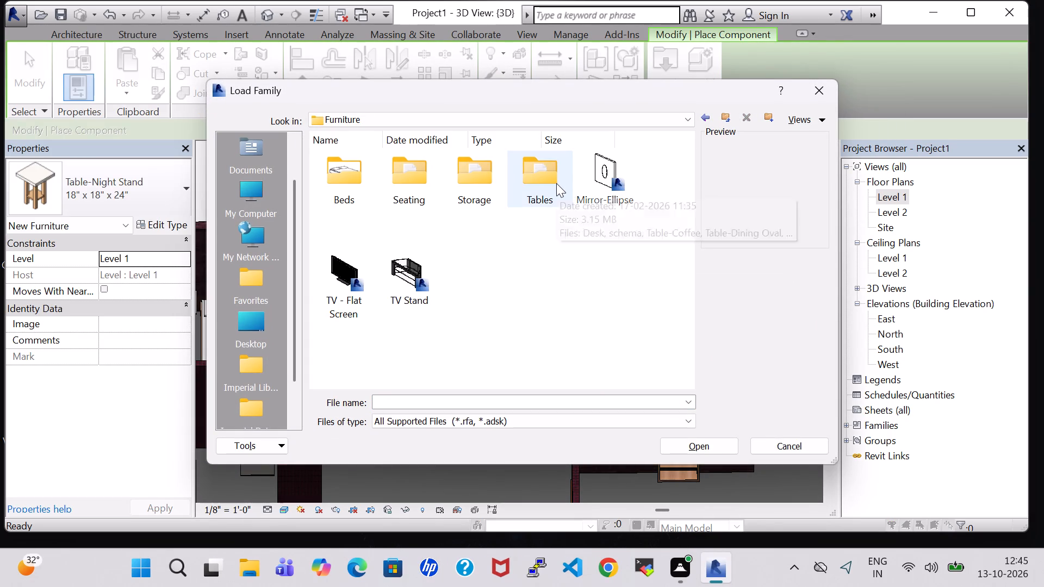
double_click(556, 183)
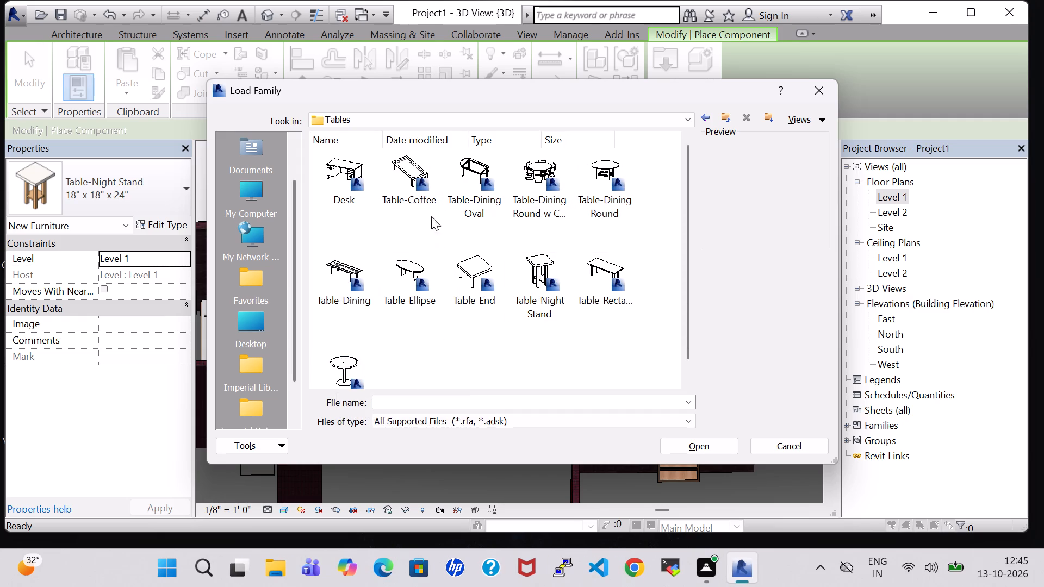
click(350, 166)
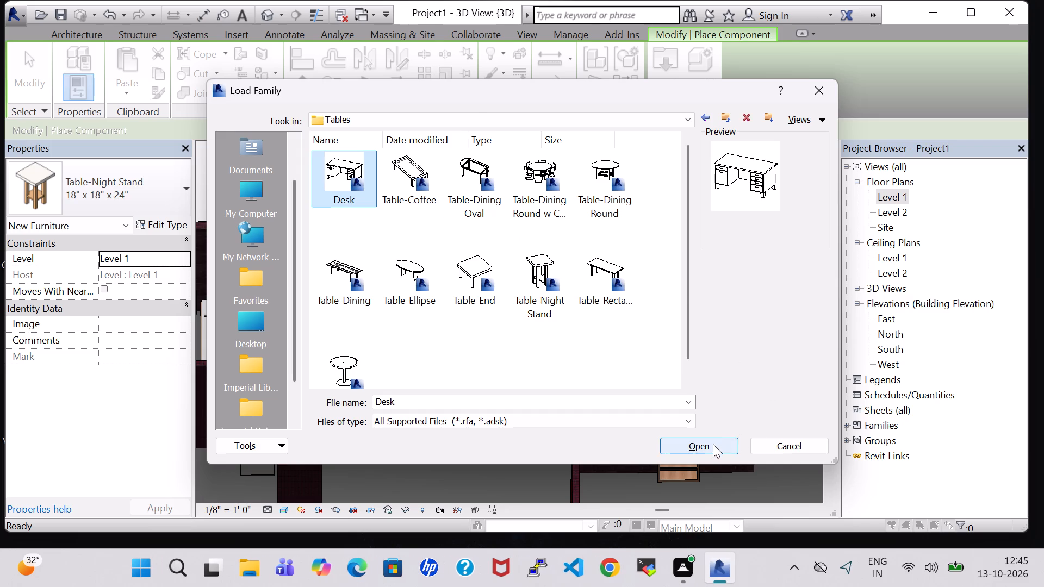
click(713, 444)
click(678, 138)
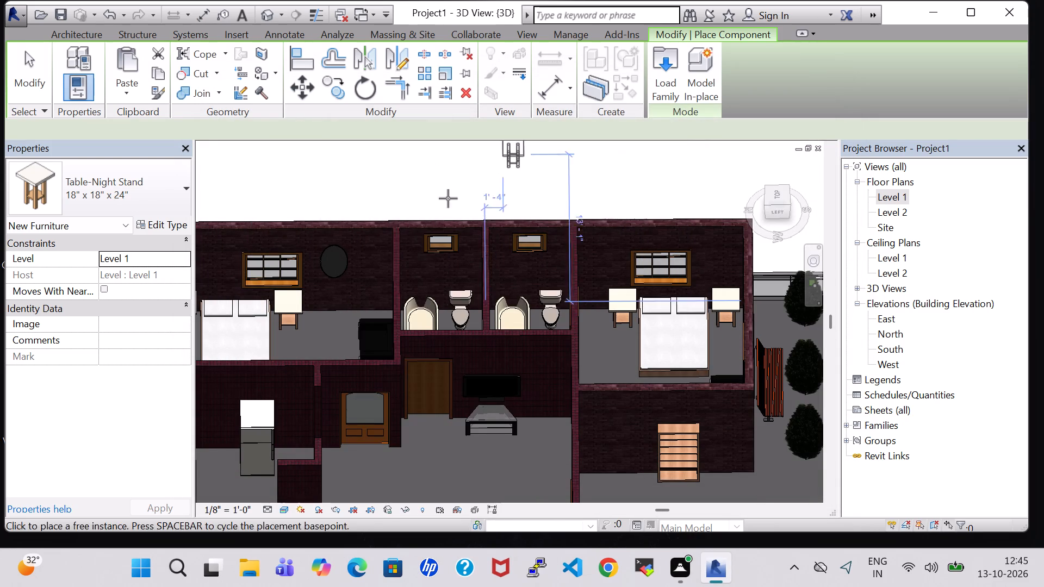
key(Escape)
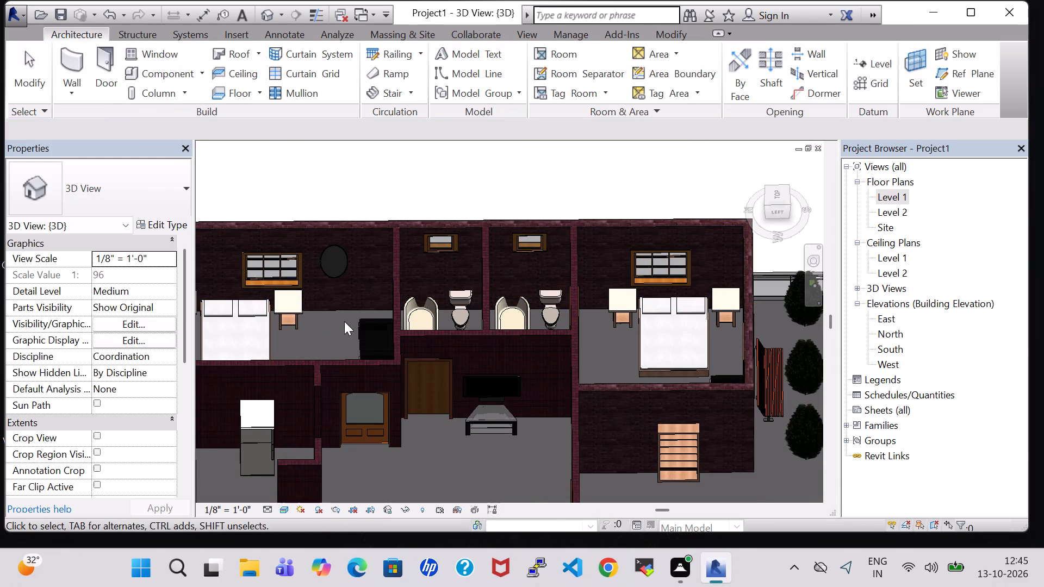
Move the 24" x 24" x 30" night stand from beside the Bed Room's bed to beneath the elliptical mirror.
click(293, 308)
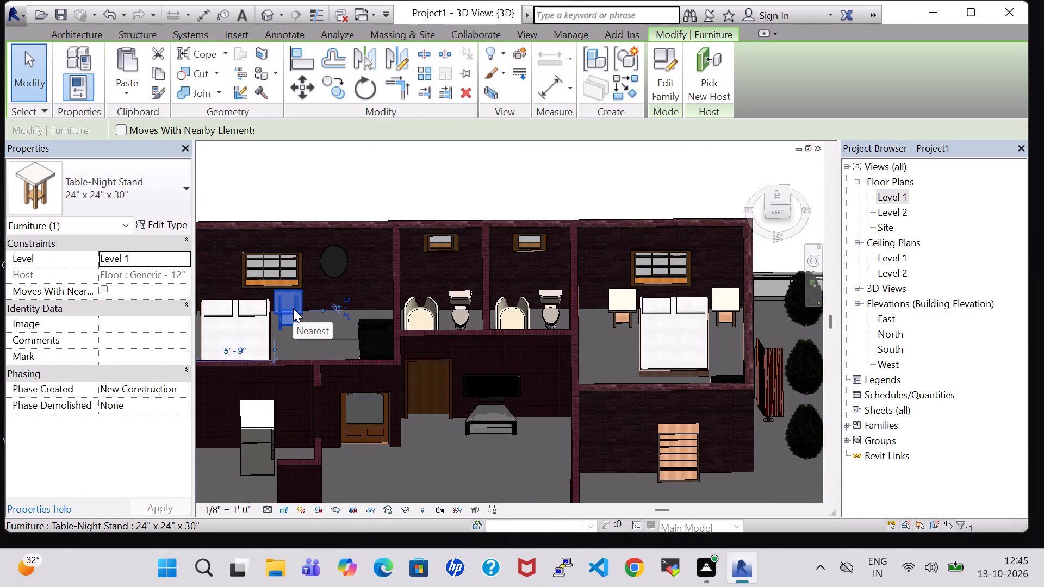
key(Right)
key(Right)
key(Right)
key(Right)
key(Right)
key(Right)
key(Right)
key(Right)
key(Right)
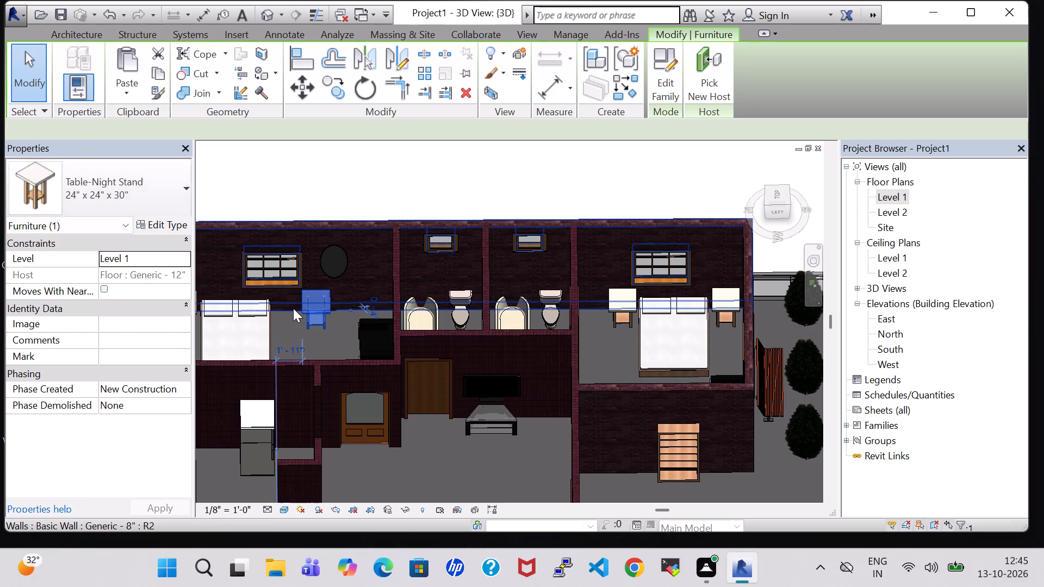
key(Right)
key(Right)
key(Right)
key(Right)
key(Right)
key(Up)
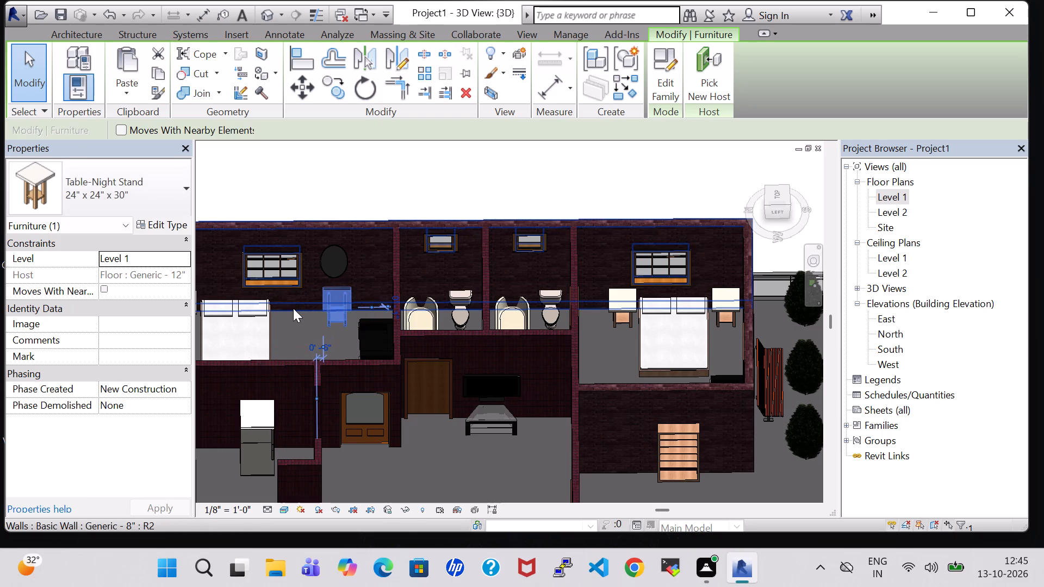
click(401, 168)
Fine-tune the position of the Bed Room night stand so it is centred under the elliptical mirror.
scroll(401, 168, up, 4)
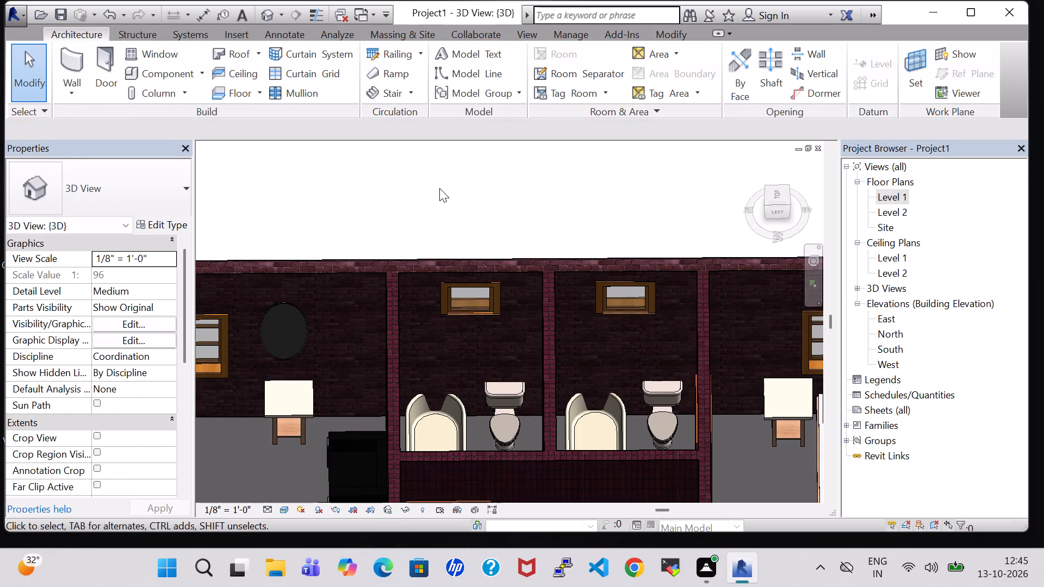
click(295, 418)
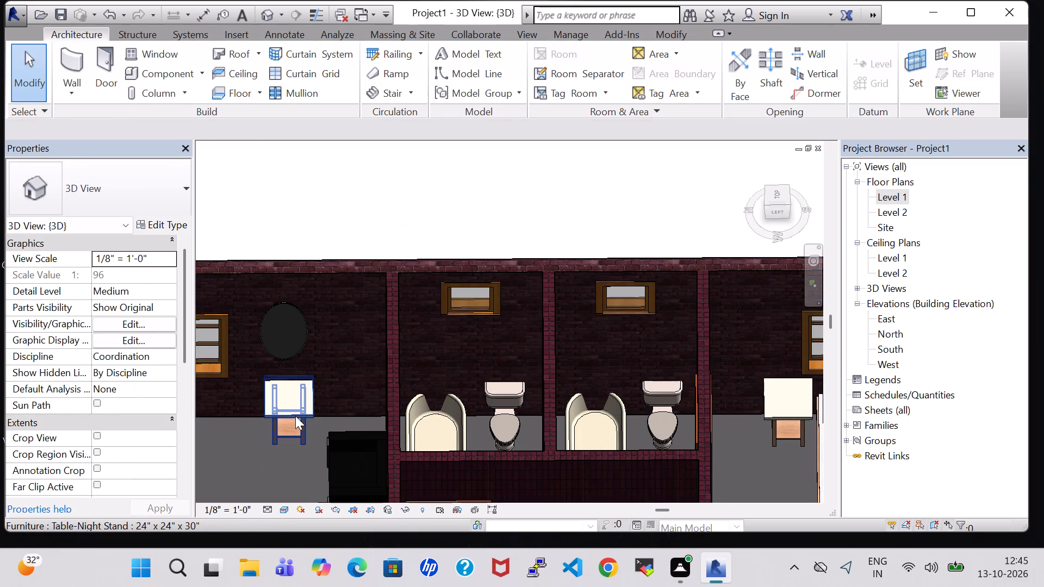
click(295, 416)
key(Left)
key(Left)
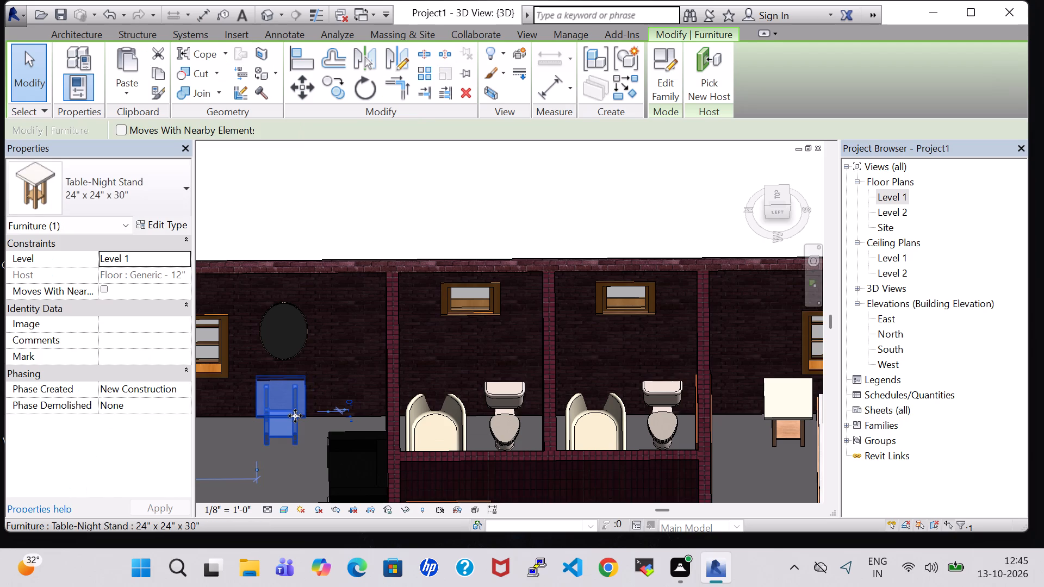
click(380, 207)
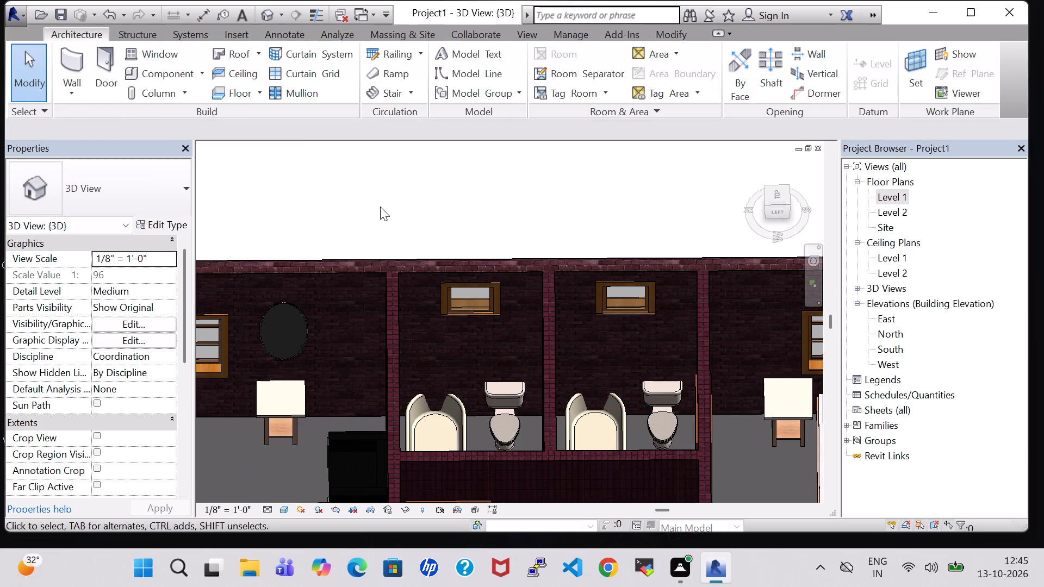
middle_drag(397, 210, 407, 176)
shift+middle_click(407, 176)
shift+middle_click(407, 185)
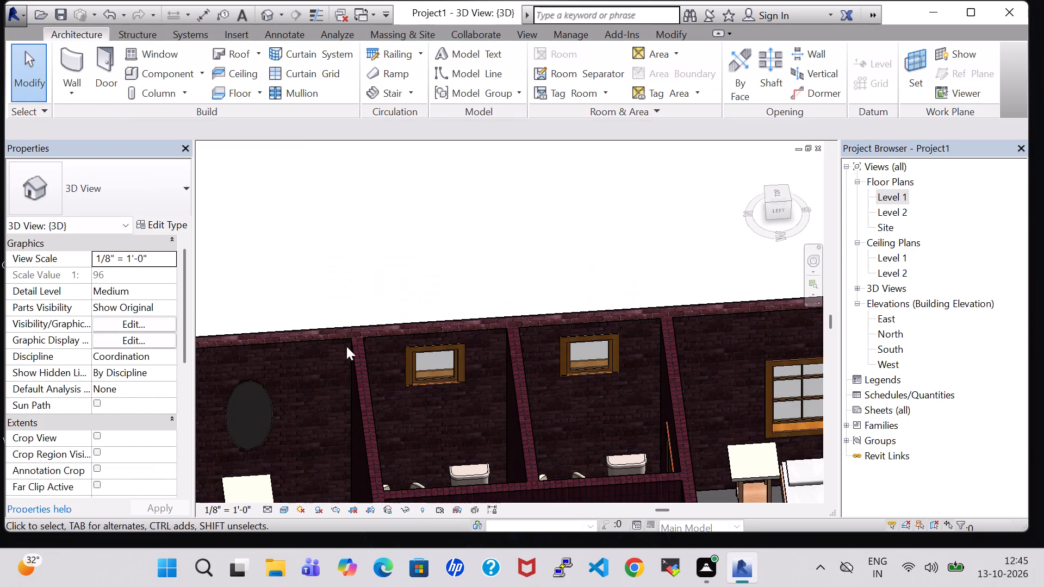
middle_drag(381, 281, 464, 214)
scroll(464, 214, down, 1)
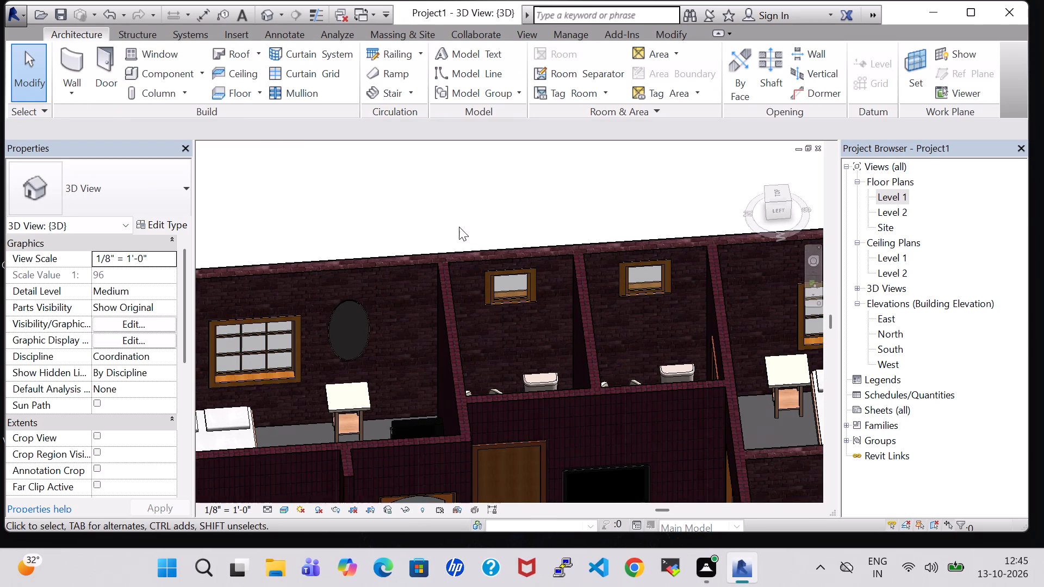
shift+middle_drag(464, 217, 462, 255)
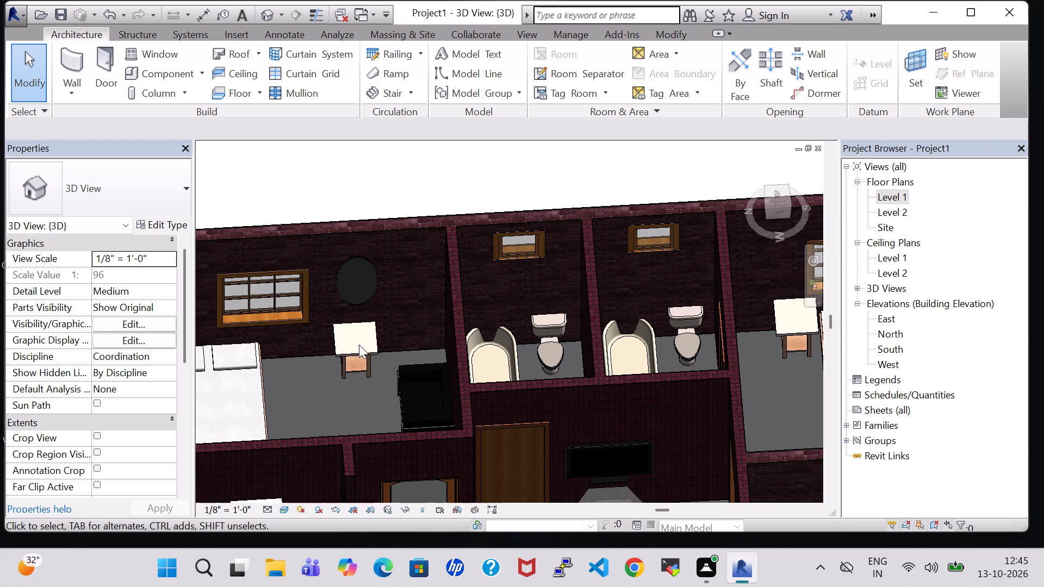
click(359, 359)
key(Right)
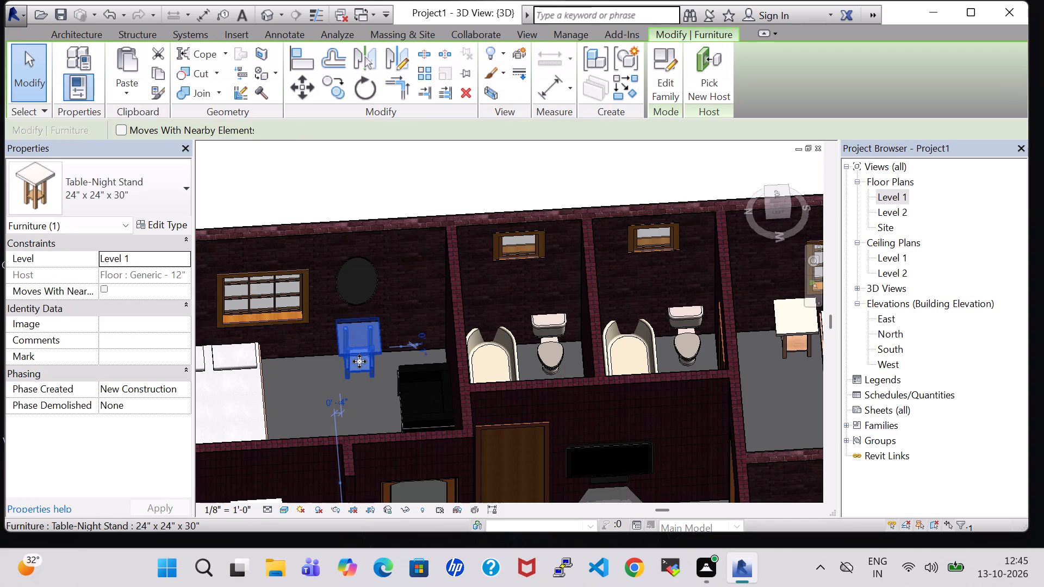
click(414, 172)
Raise the M Bed Room's elliptical mirror to an elevation of 3' 6" and shift it away from the window.
scroll(414, 183, down, 2)
scroll(477, 242, down, 3)
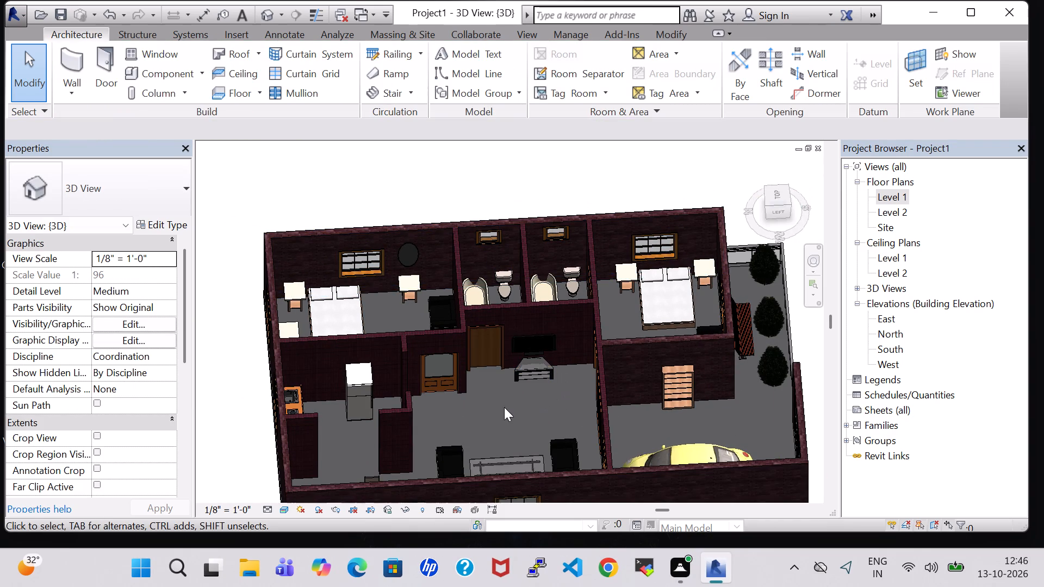
shift+middle_drag(504, 407, 585, 405)
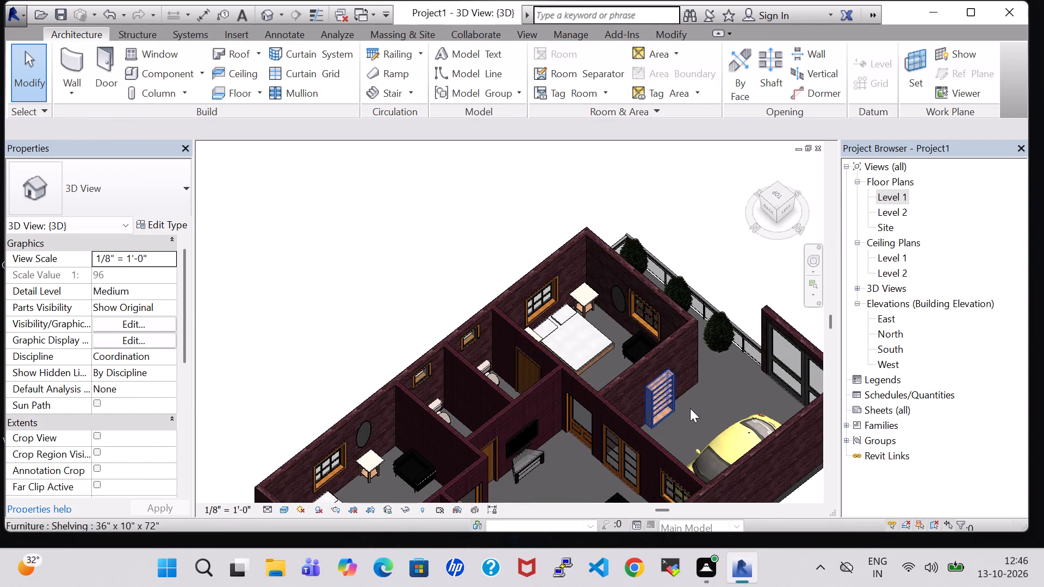
shift+middle_drag(691, 408, 741, 341)
middle_drag(627, 276, 503, 235)
scroll(503, 235, up, 3)
shift+middle_drag(548, 273, 555, 220)
shift+middle_drag(476, 199, 523, 272)
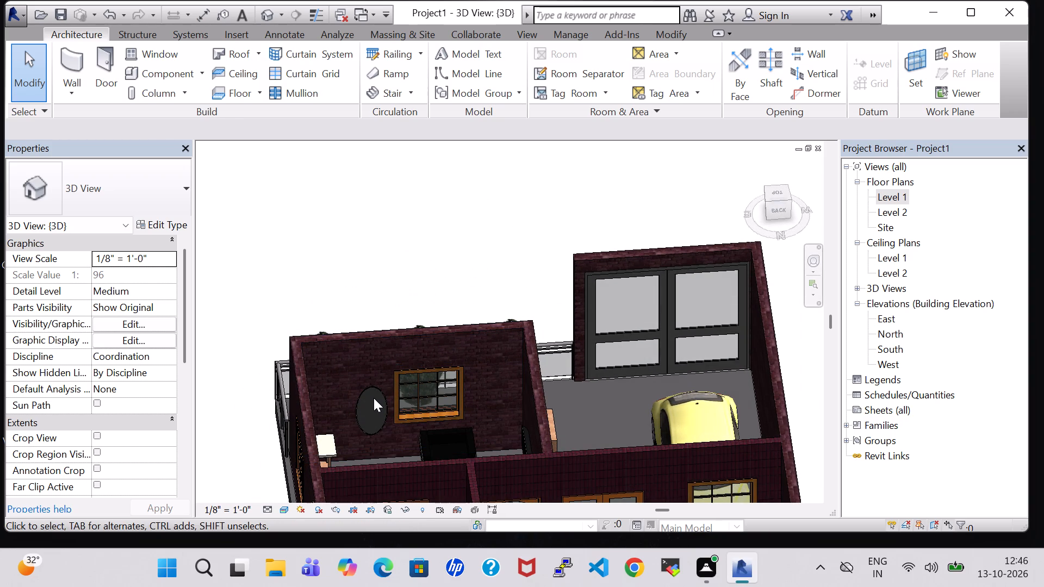
click(371, 388)
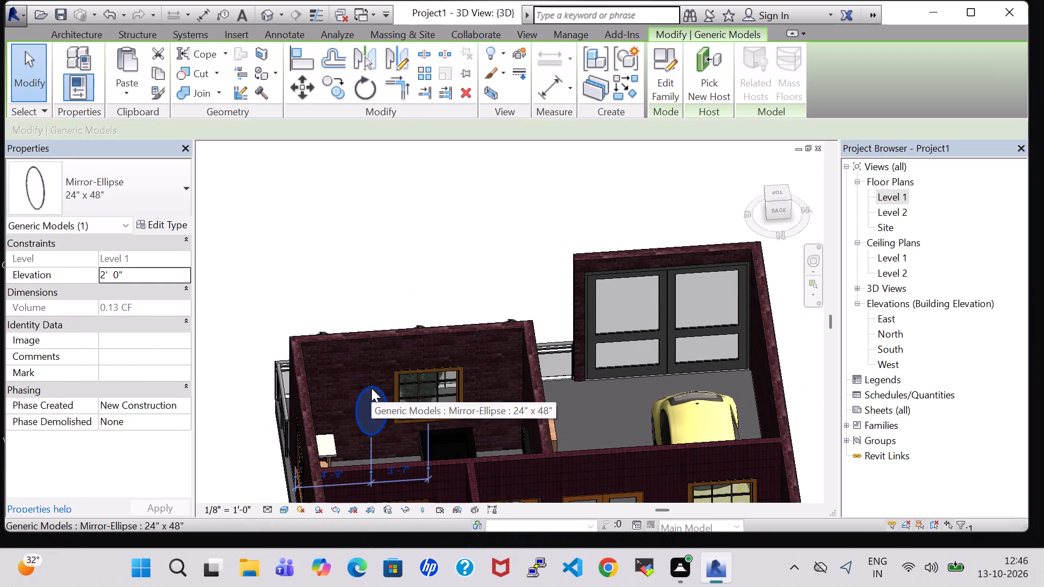
key(Up)
key(Up)
key(Up)
key(Up)
key(Up)
key(Up)
key(Up)
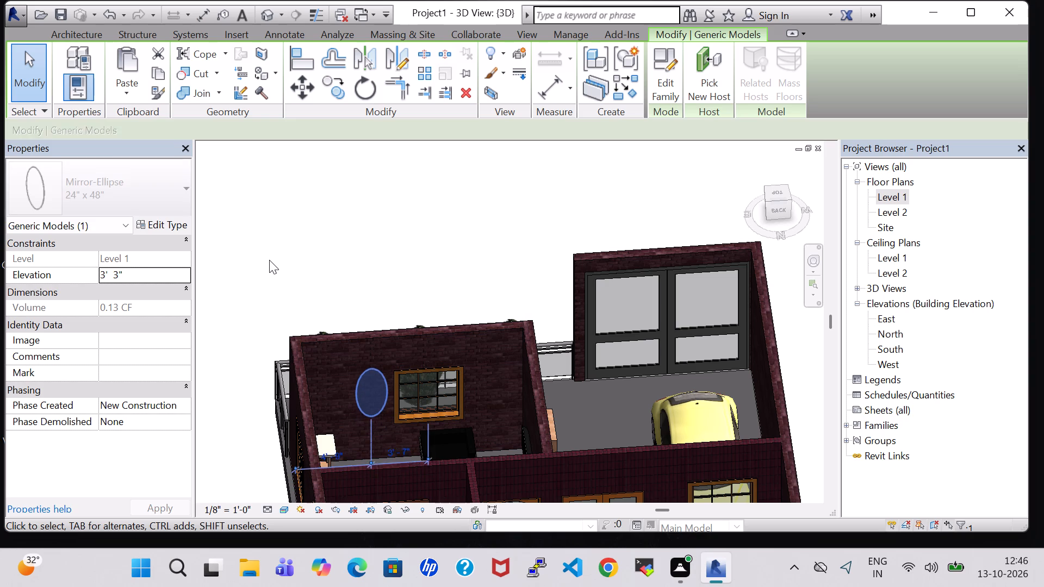
key(Up)
key(Left)
key(Left)
key(Left)
key(Down)
key(Down)
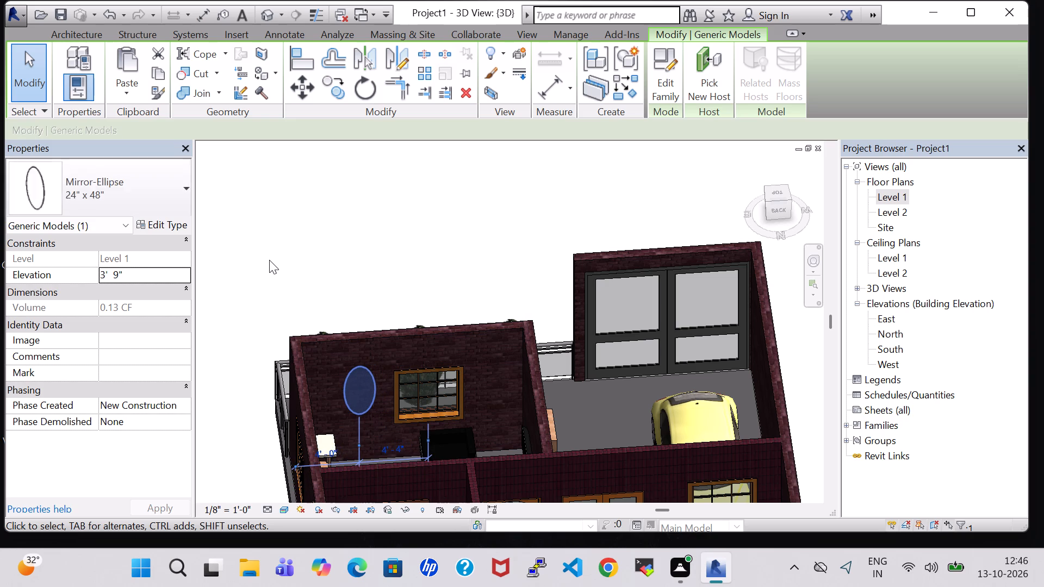
key(Left)
click(448, 233)
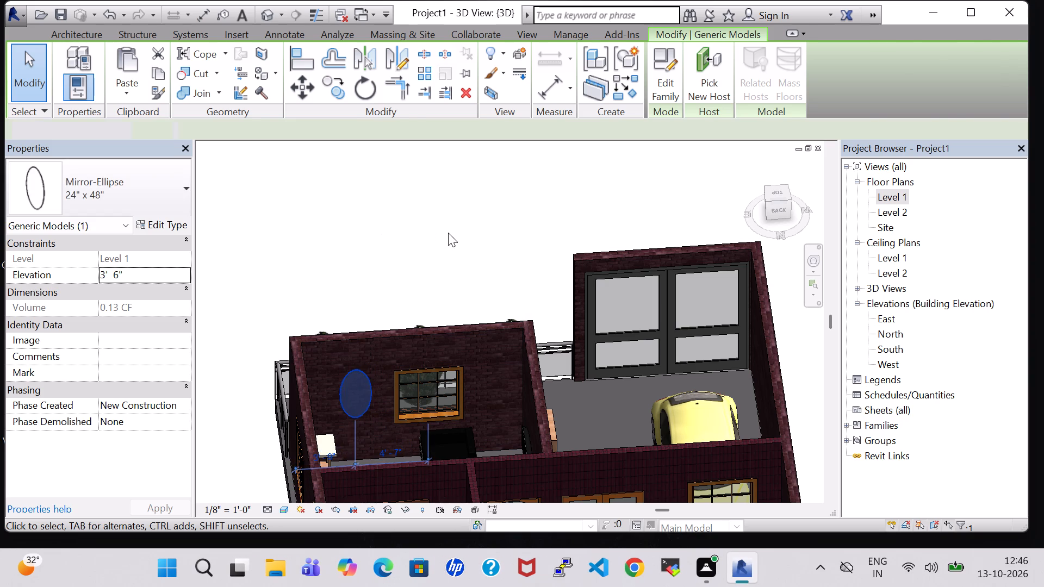
Move the M Bed Room's 24" x 24" x 30" night stand out of the corner to below the mirror, about 2' 7" from the side wall.
shift+middle_drag(491, 193, 474, 198)
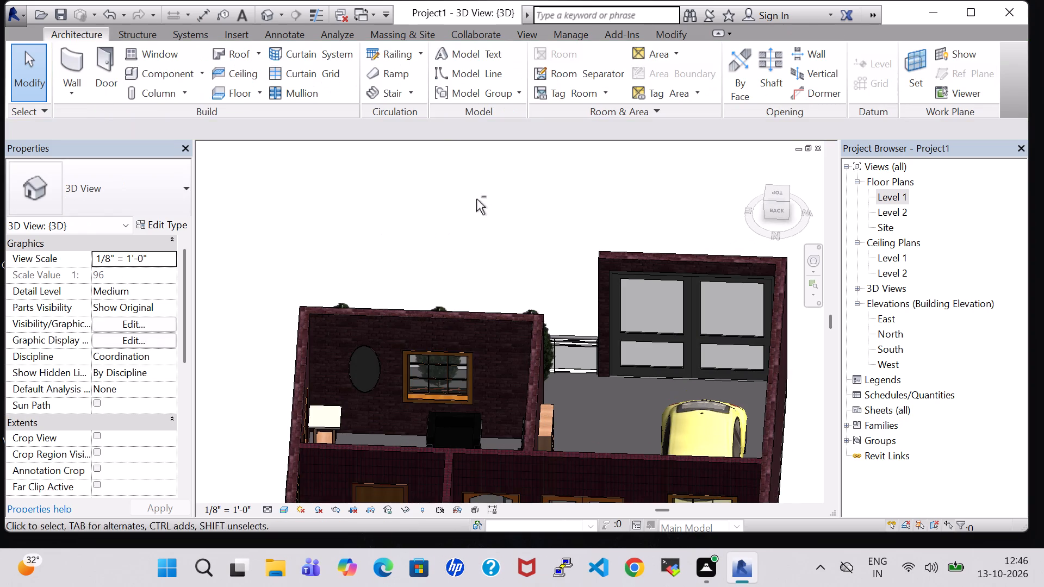
click(332, 424)
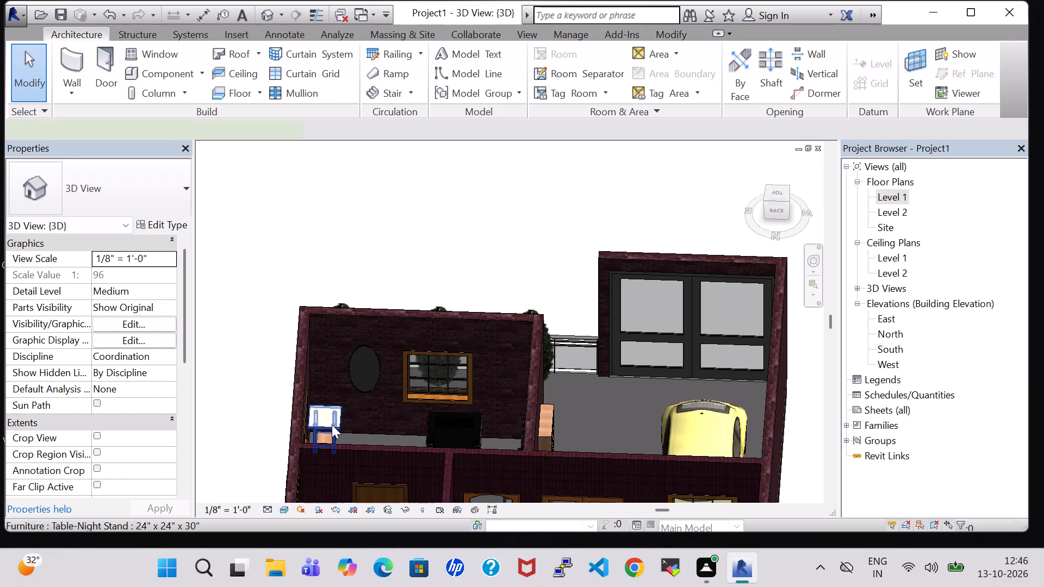
key(Right)
key(Right)
key(Right)
key(Right)
key(Right)
key(Right)
key(Right)
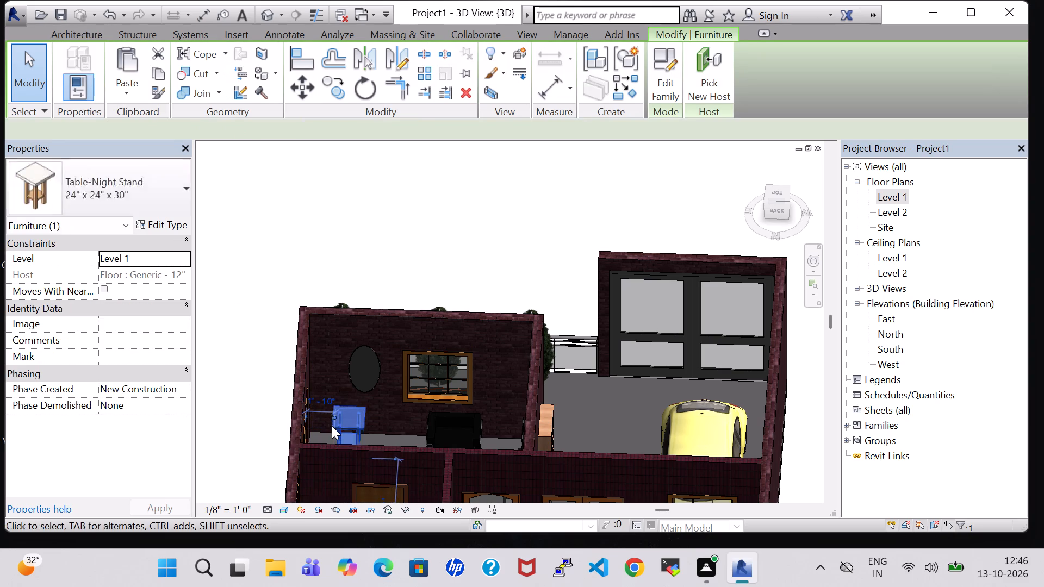
key(Right)
key(Right)
key(Right)
key(Right)
key(Up)
key(Left)
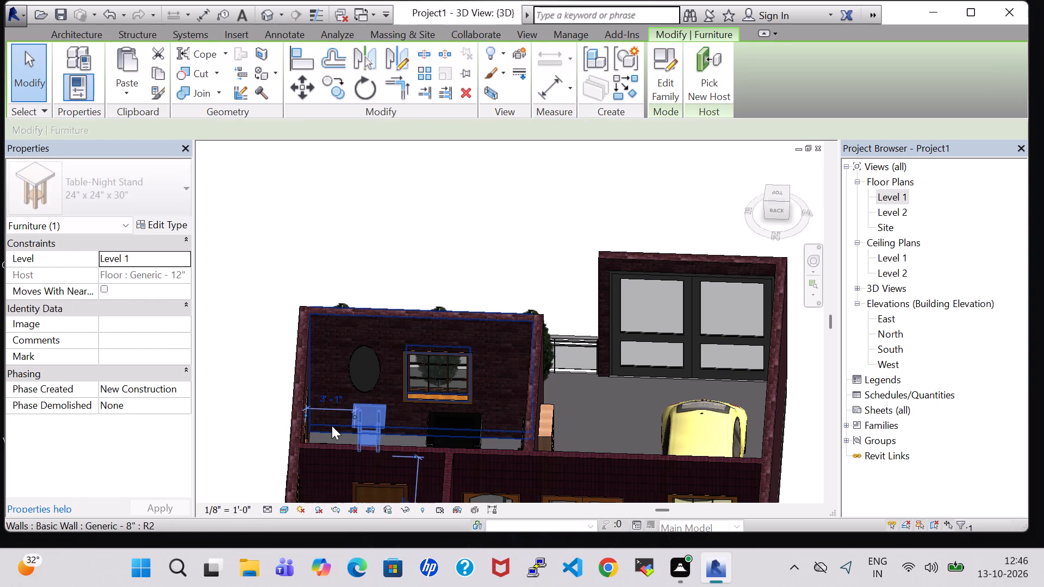
key(Left)
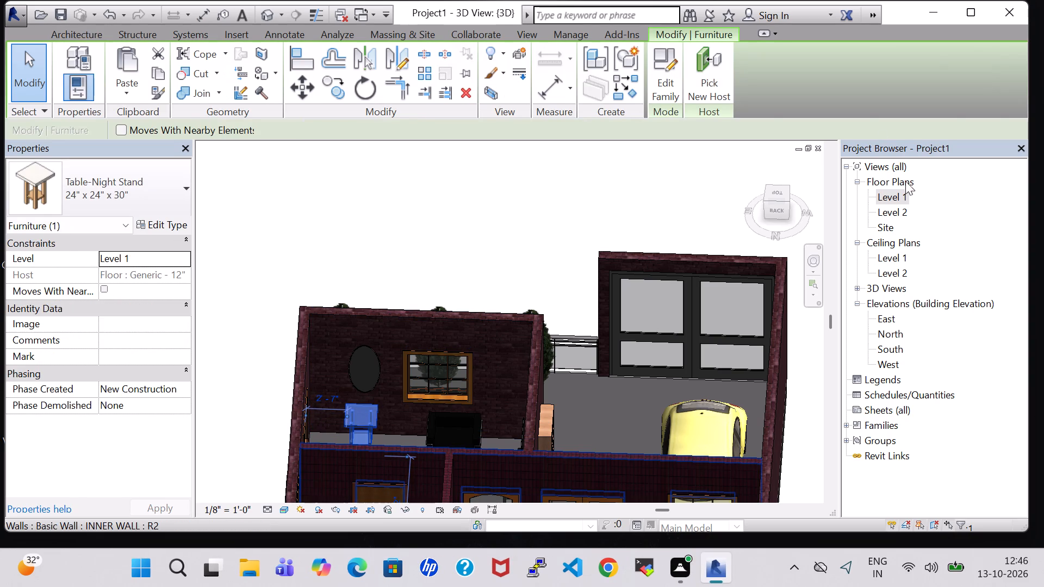
Check the M Bed Room night stand's placement in the Level 1 floor plan and in the 3D view.
double_click(900, 198)
scroll(723, 223, down, 3)
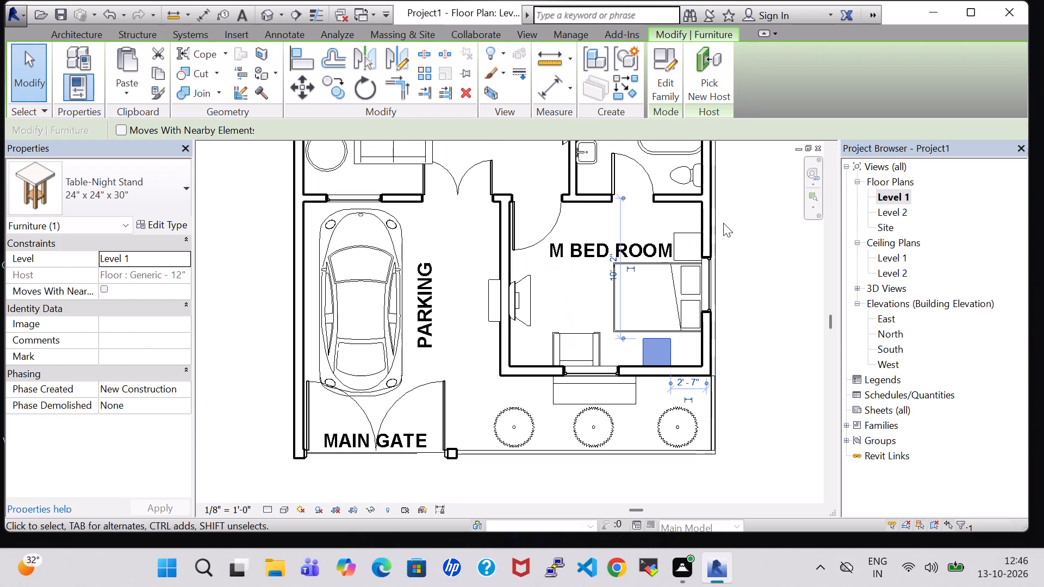
click(754, 323)
scroll(754, 323, down, 2)
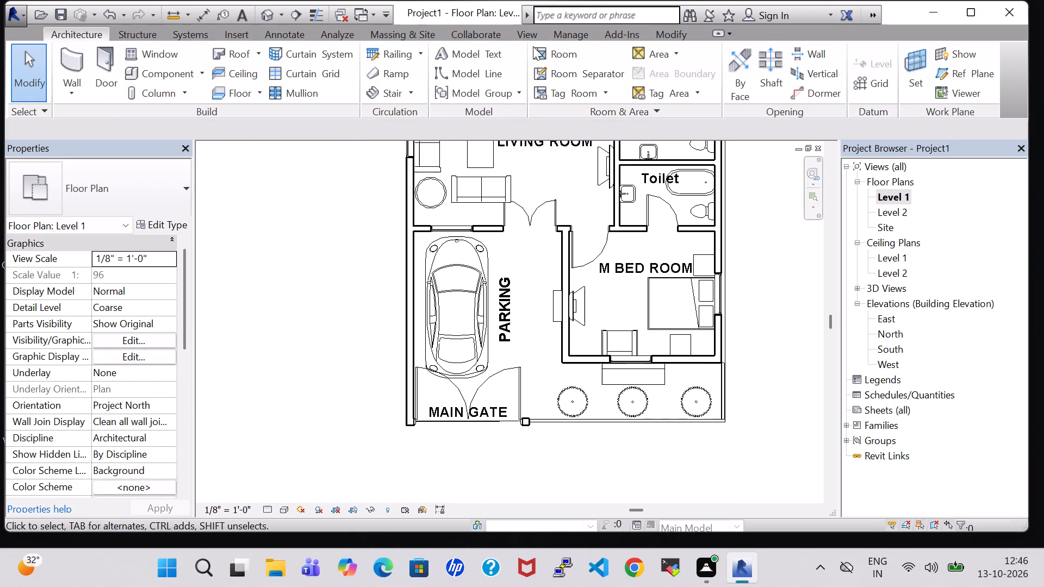
click(272, 10)
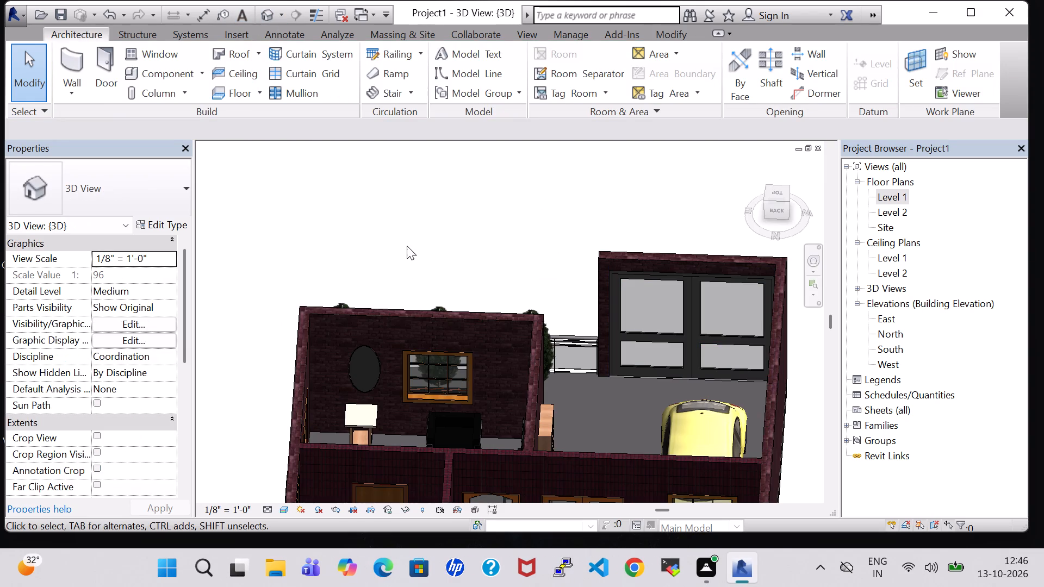
shift+middle_drag(437, 243, 443, 261)
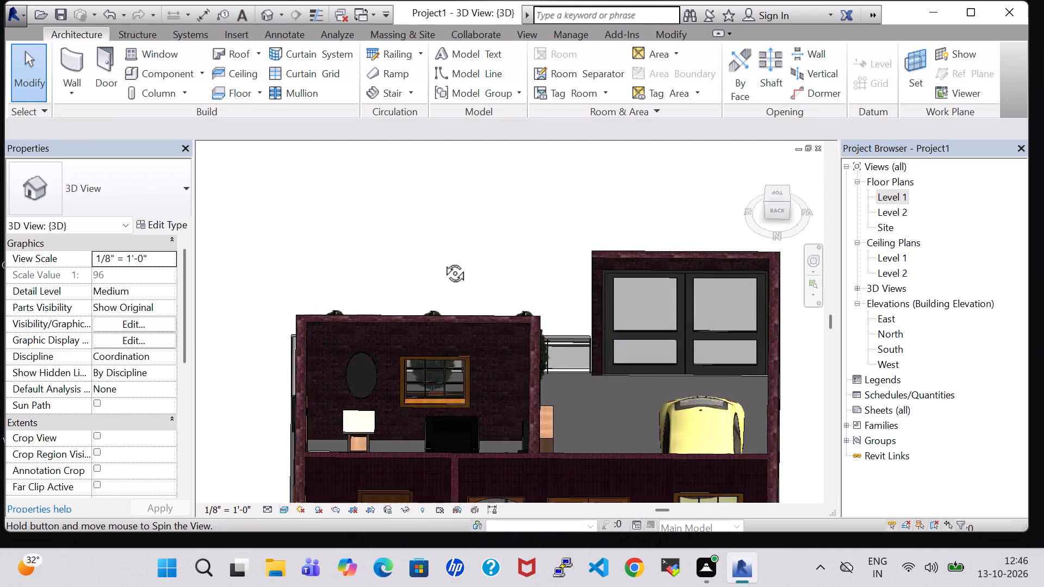
Nudge the M Bed Room night stand towards the window, to about 3' 1" from the side wall.
shift+middle_drag(443, 261, 482, 337)
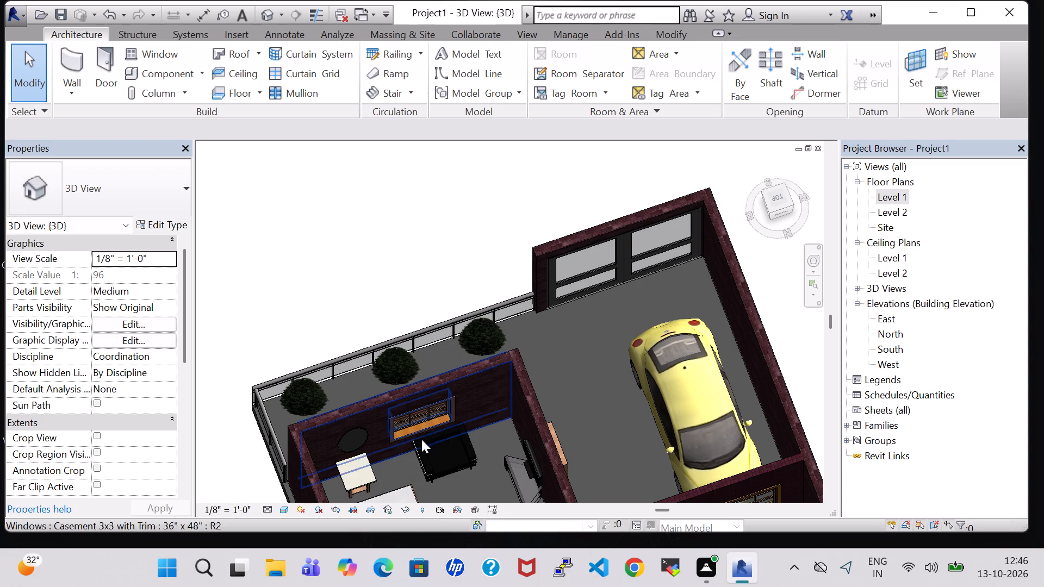
click(365, 457)
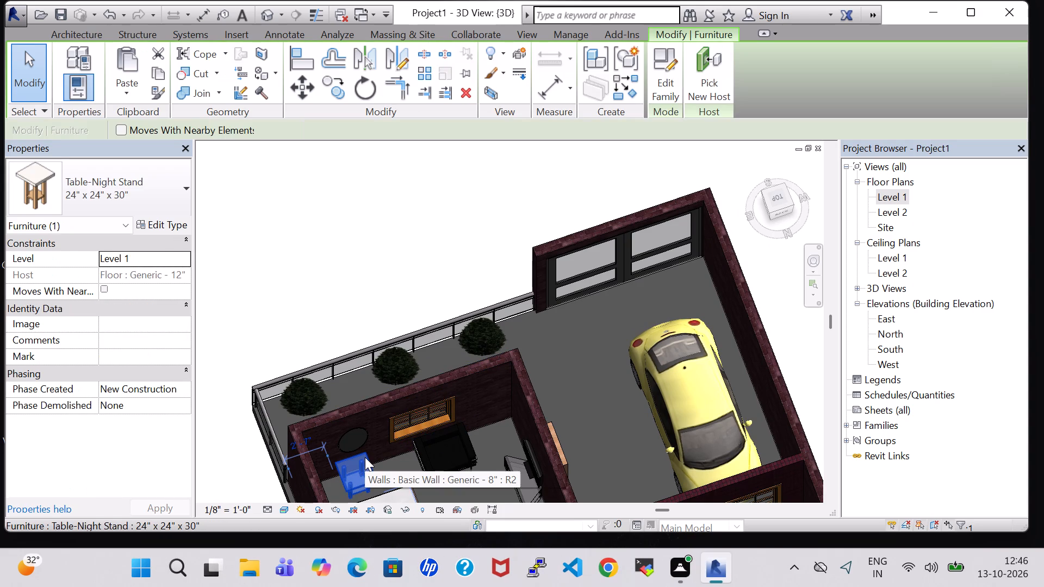
key(Right)
key(Right)
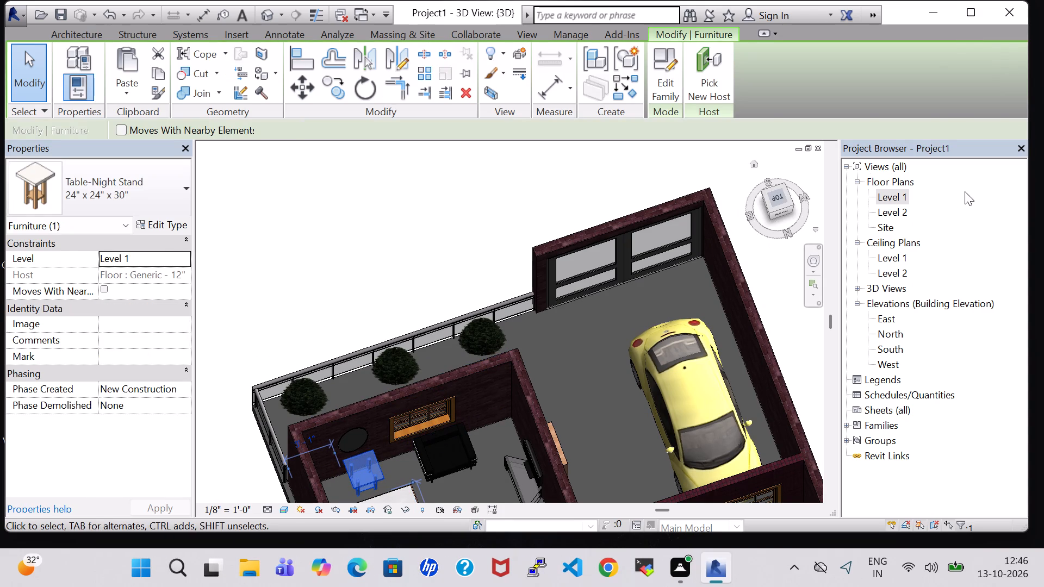
Review the night stand's placement and the overall furniture layout in the Level 1 floor plan.
double_click(884, 199)
scroll(564, 325, down, 2)
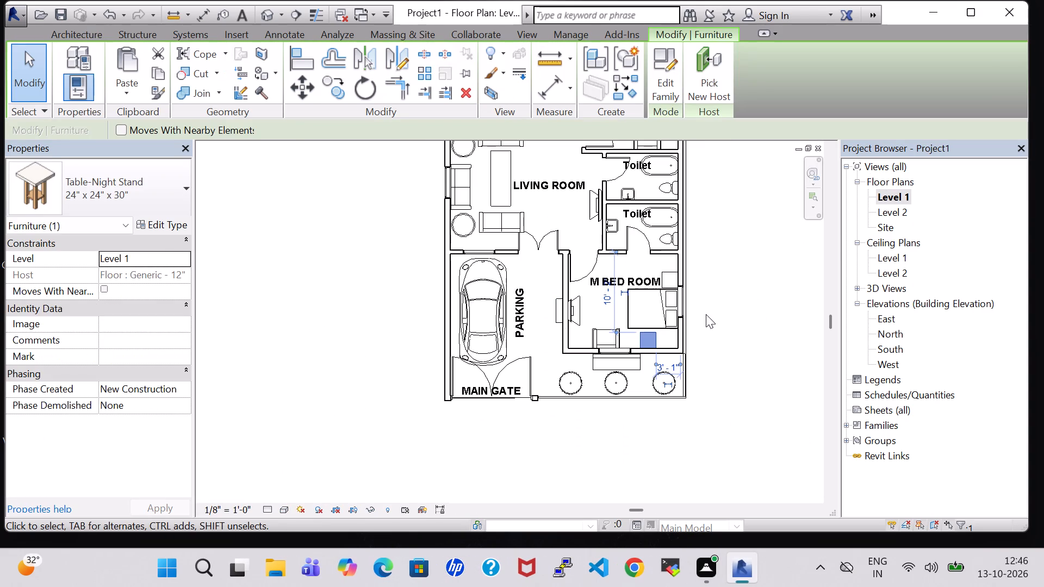
shift+middle_drag(703, 317, 695, 248)
middle_drag(711, 198, 653, 367)
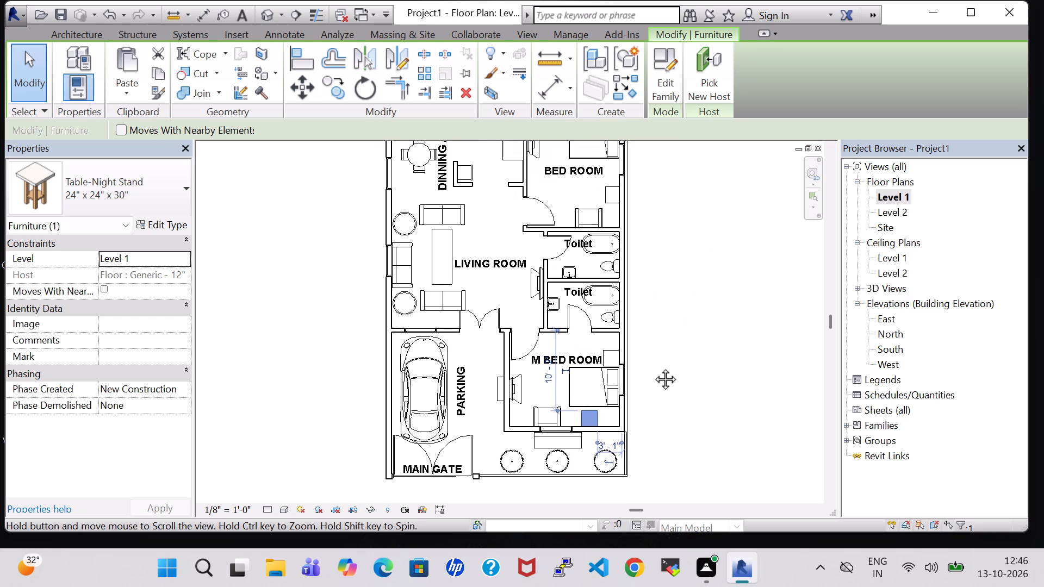
middle_drag(653, 367, 652, 379)
shift+middle_click(652, 379)
scroll(651, 374, down, 2)
middle_click(651, 374)
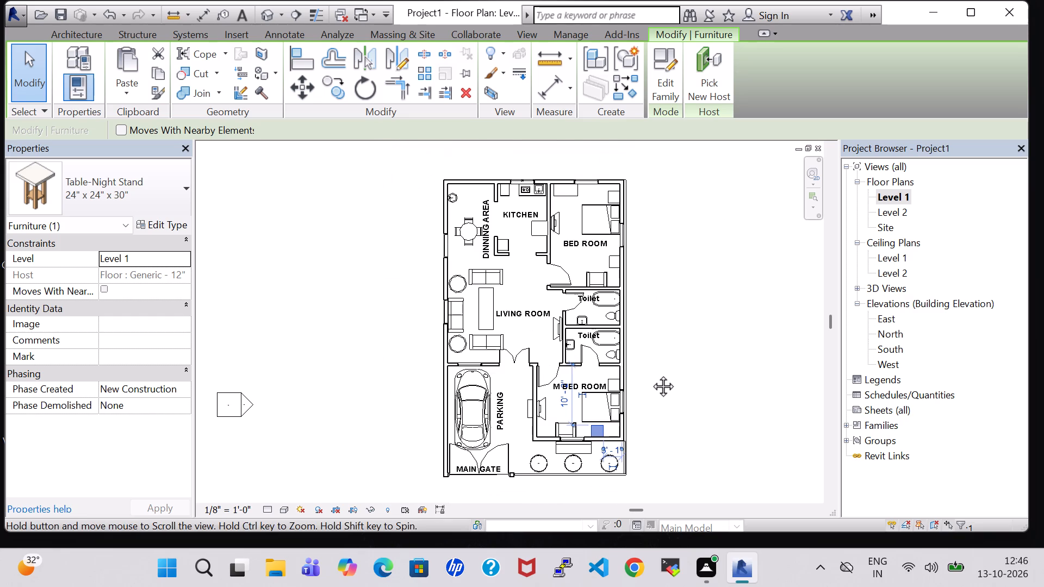
click(61, 34)
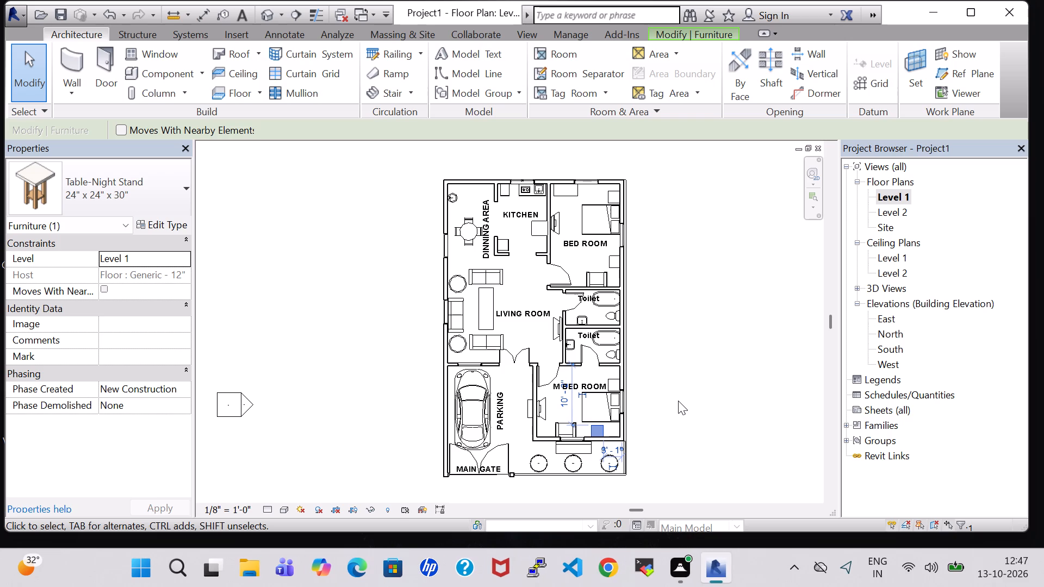
middle_drag(676, 259, 639, 246)
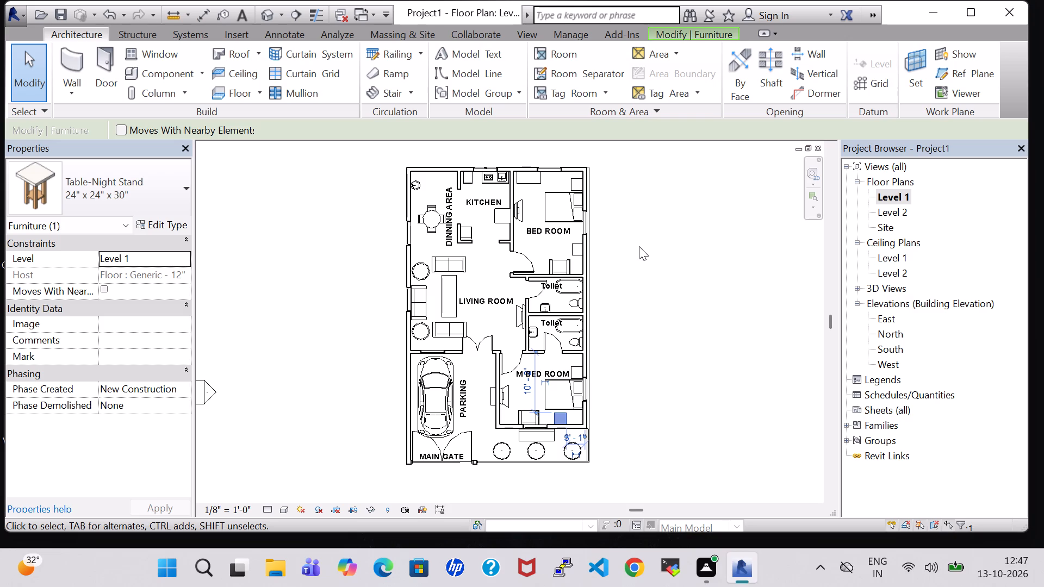
click(678, 323)
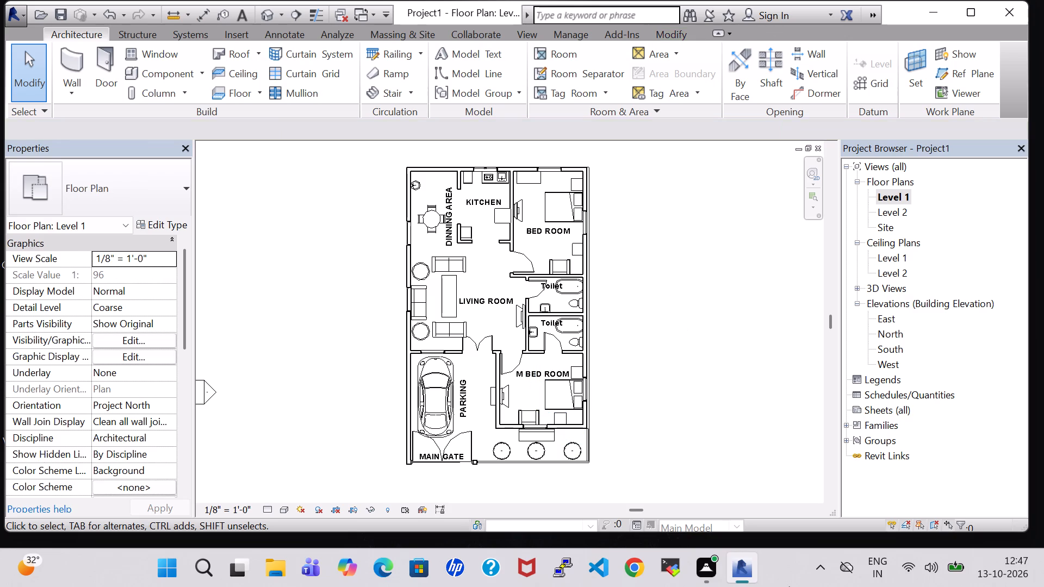
middle_drag(642, 261, 651, 262)
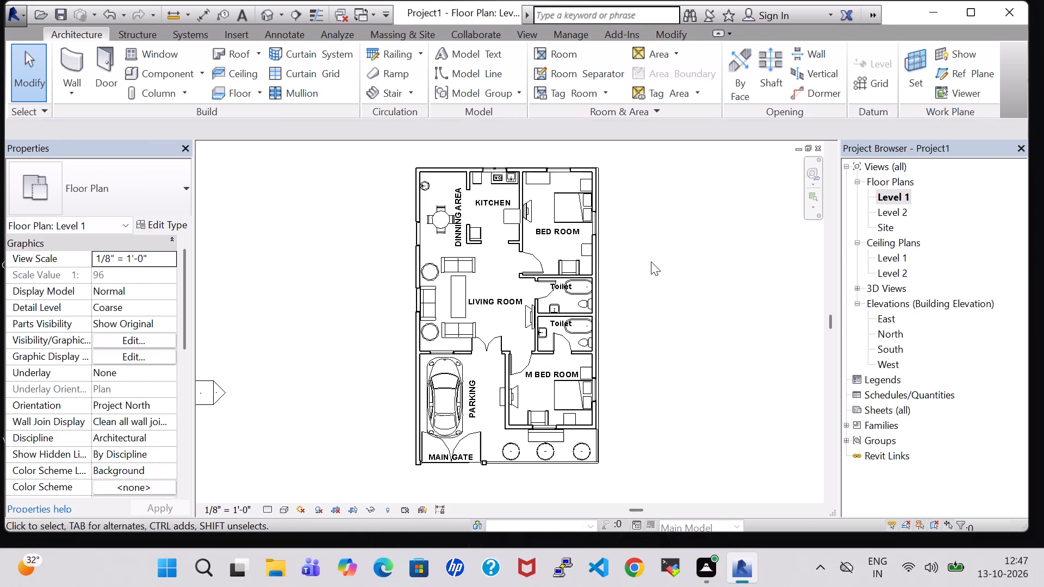
scroll(652, 259, up, 1)
middle_drag(720, 341, 730, 338)
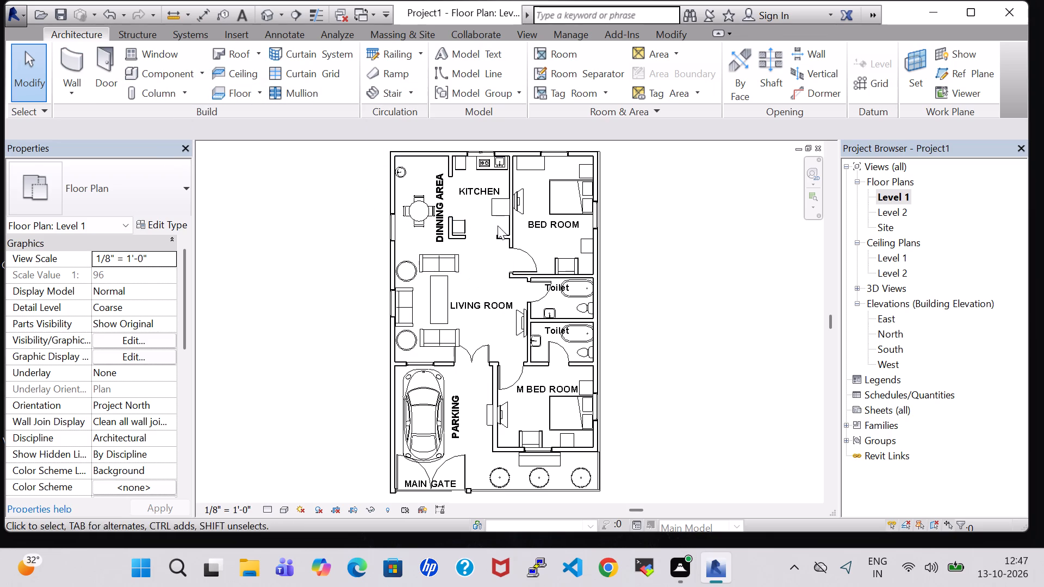
Turn on the leader lines of the DINNING AREA and LIVING ROOM room tags.
click(442, 212)
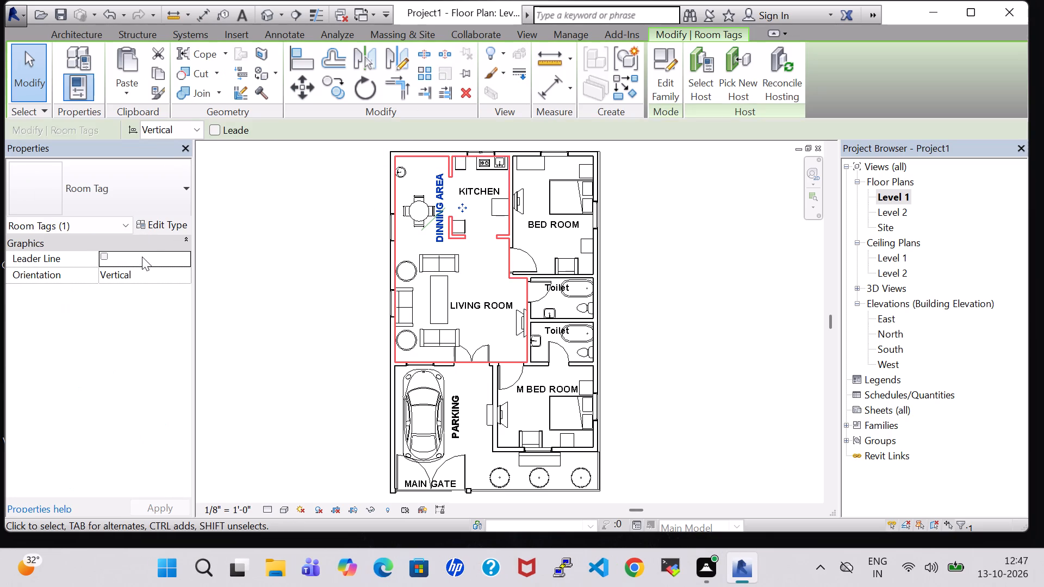
click(104, 256)
click(306, 338)
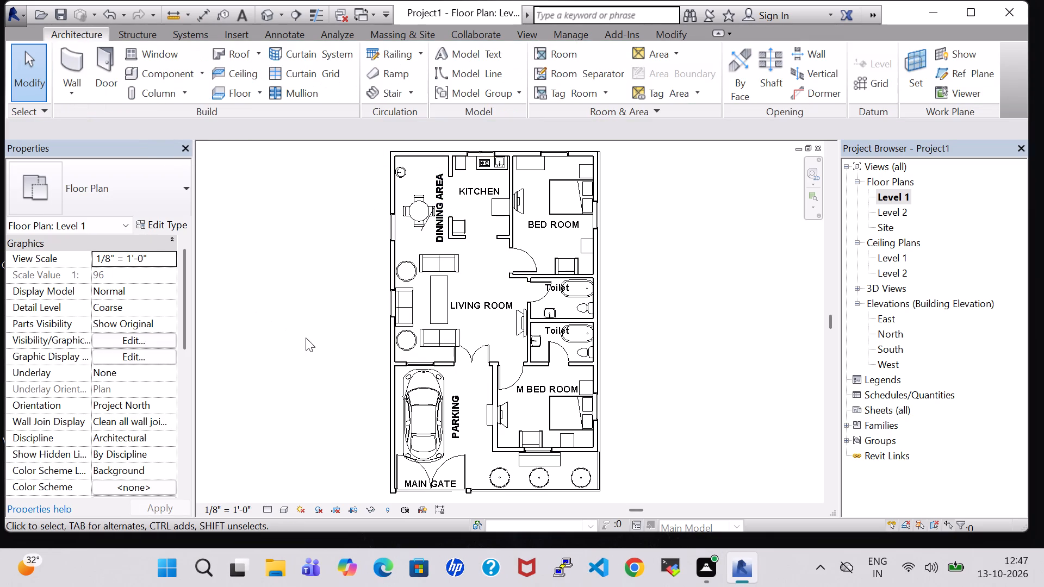
click(500, 305)
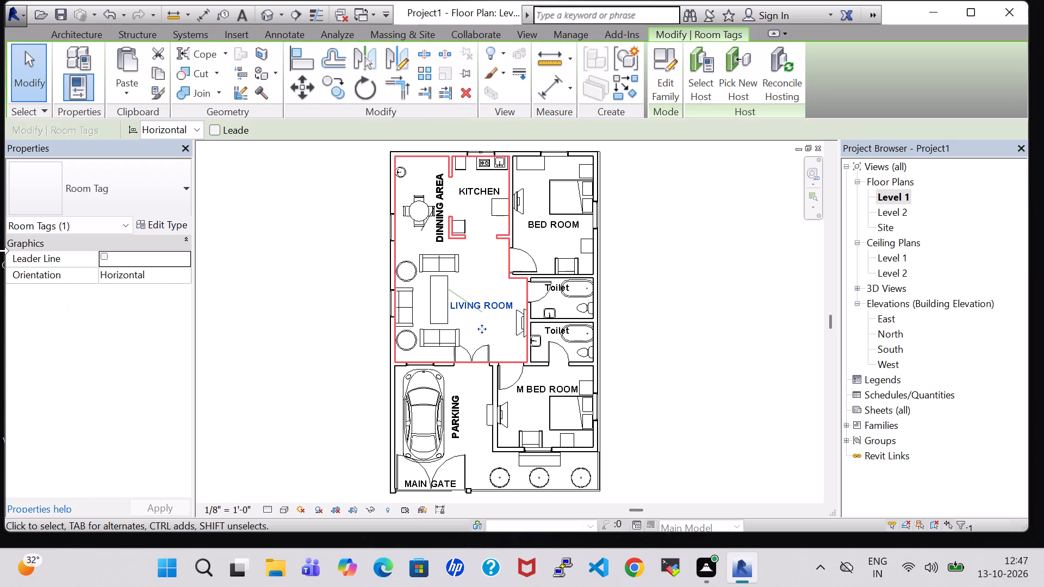
click(101, 255)
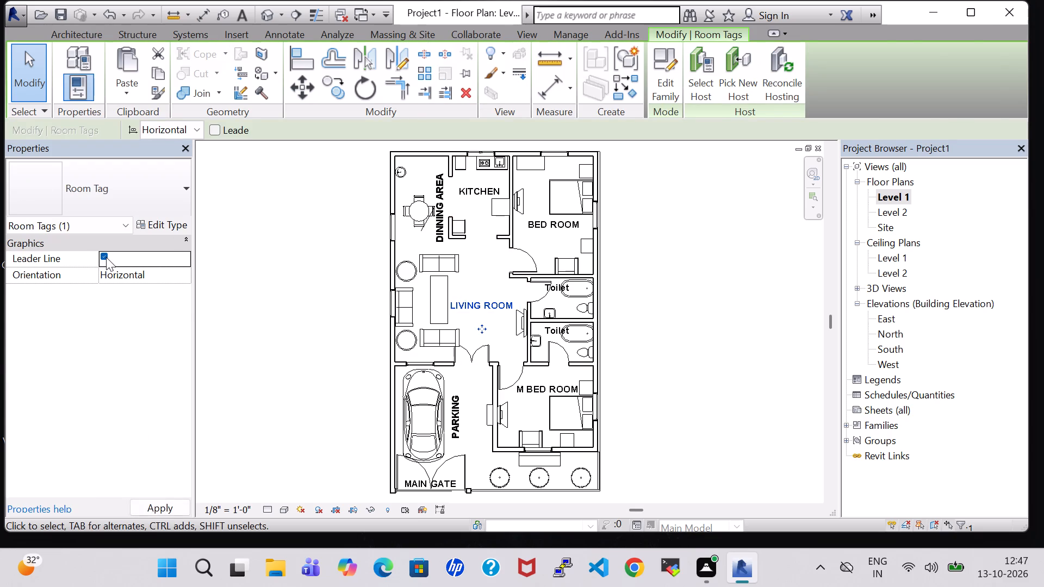
click(295, 348)
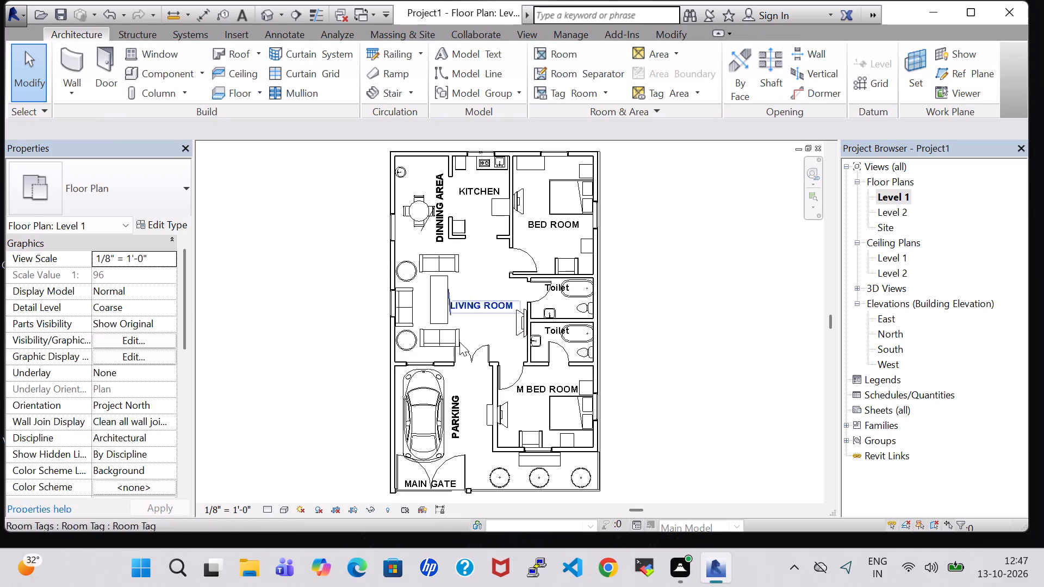
Examine the Room Tag type properties from the PARKING and LIVING ROOM tags, and check the tags' leader settings.
click(460, 408)
click(171, 224)
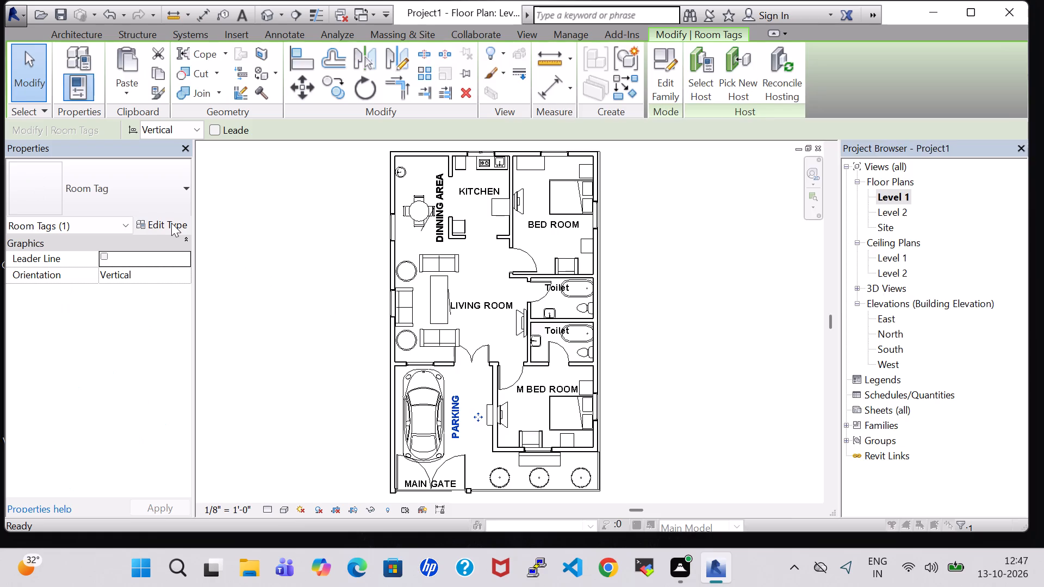
click(1028, 78)
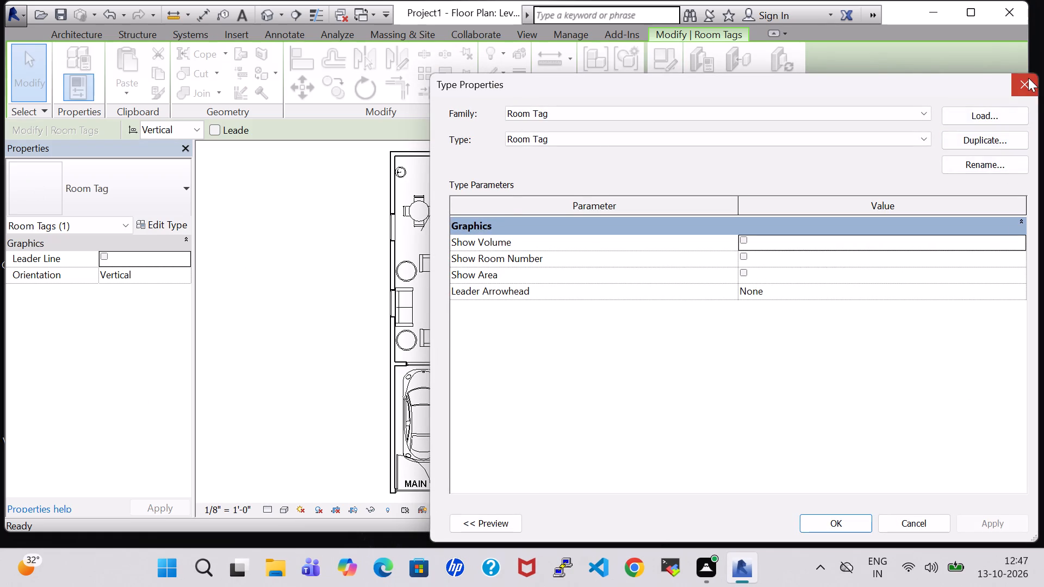
click(477, 307)
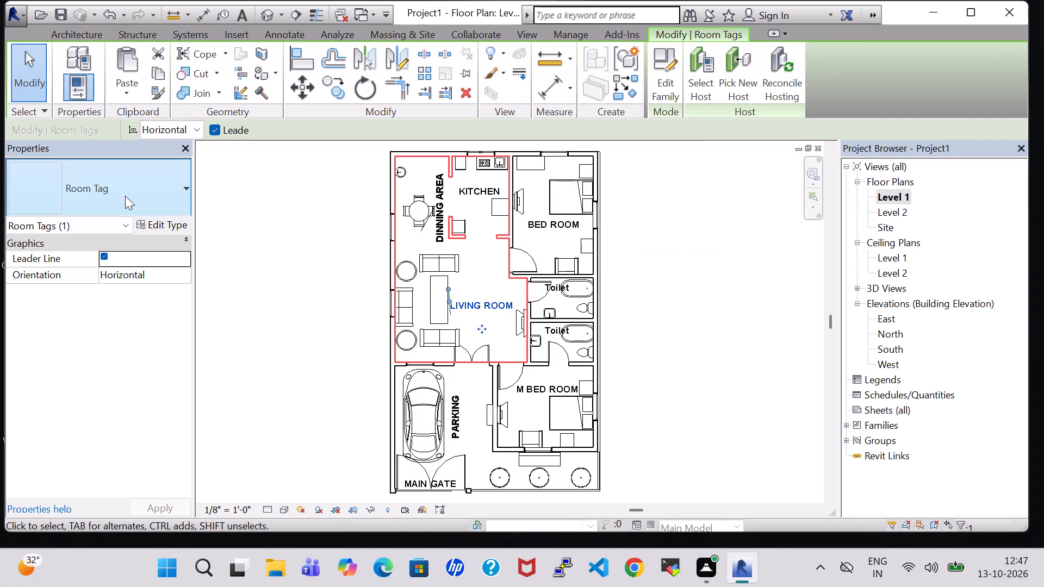
click(440, 228)
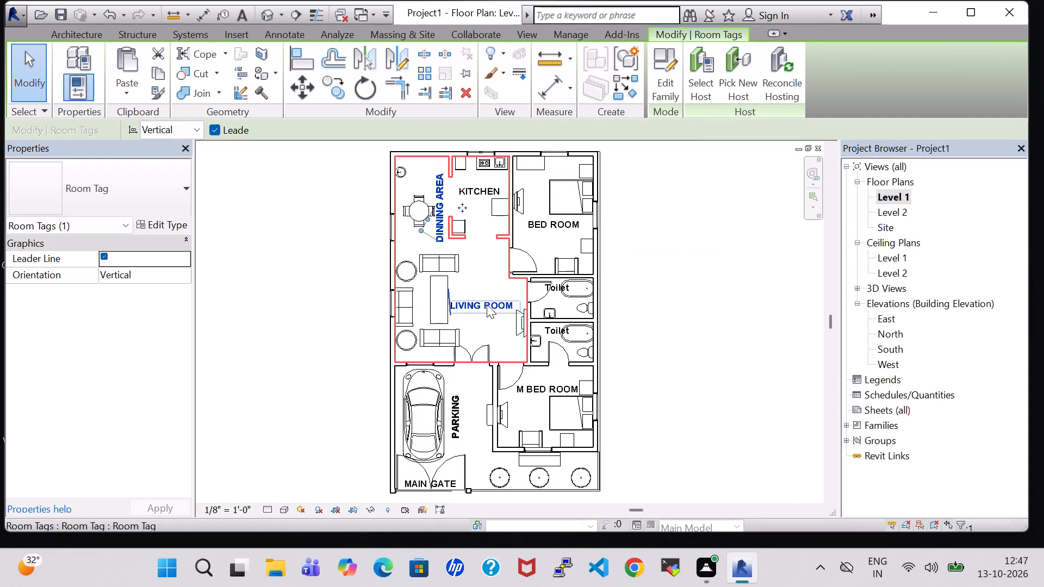
click(487, 304)
click(153, 223)
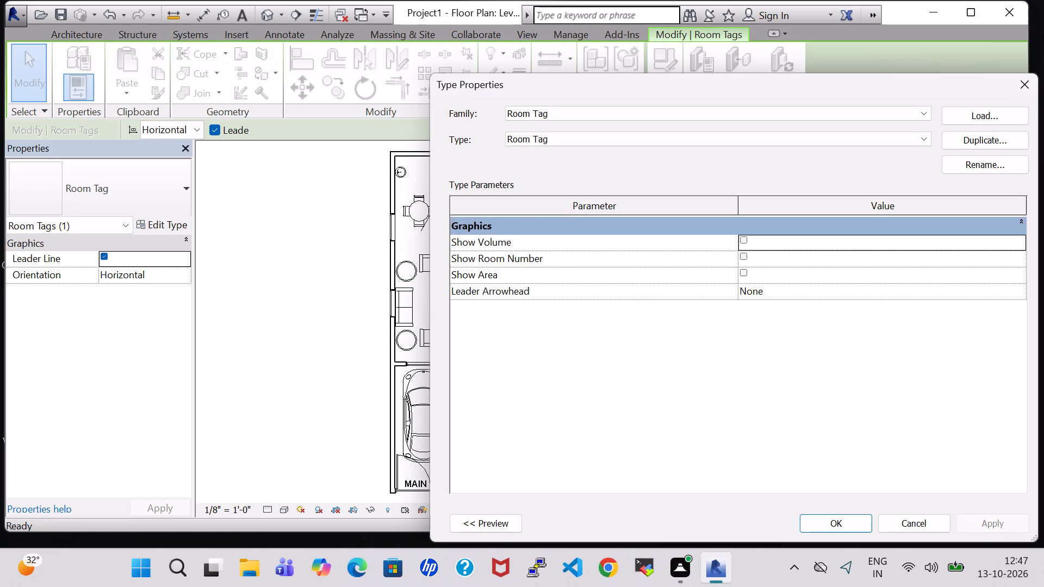
click(1020, 79)
Delete the middle of the three Chinese Juniper - 7' trees in front of the M Bed Room.
scroll(675, 309, down, 1)
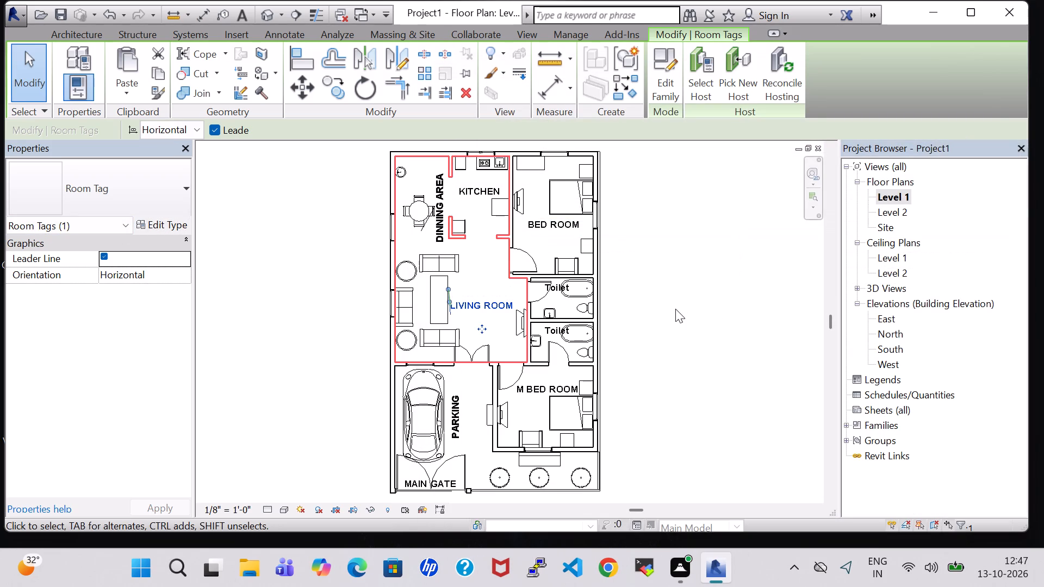
middle_drag(675, 309, 664, 306)
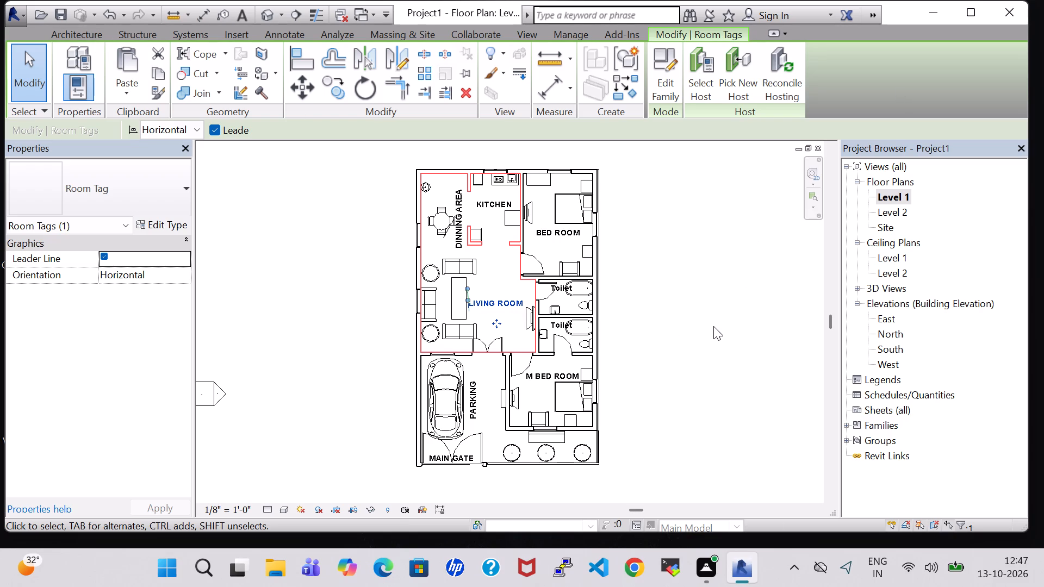
middle_drag(713, 326, 717, 308)
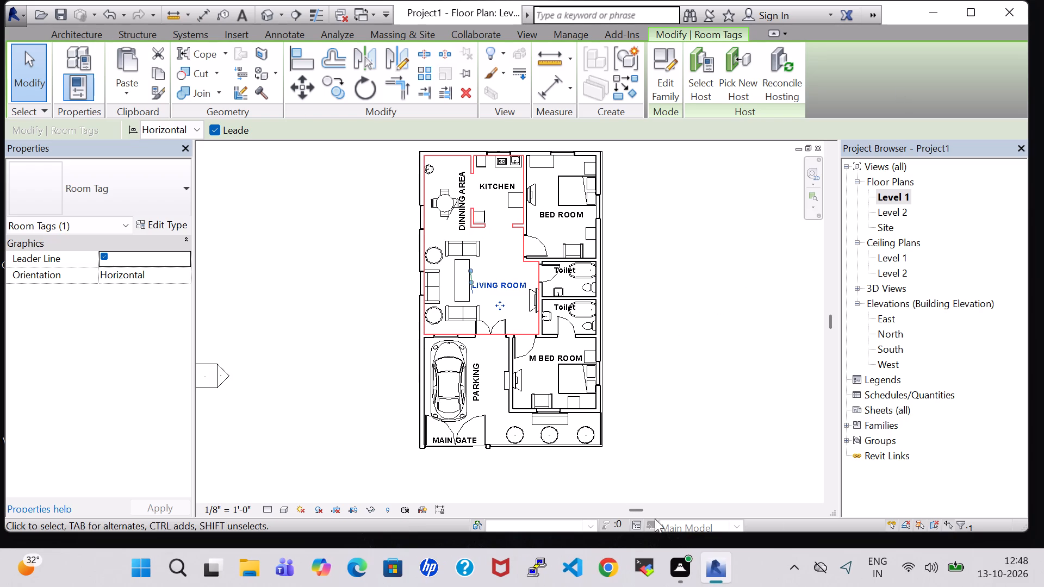
click(555, 435)
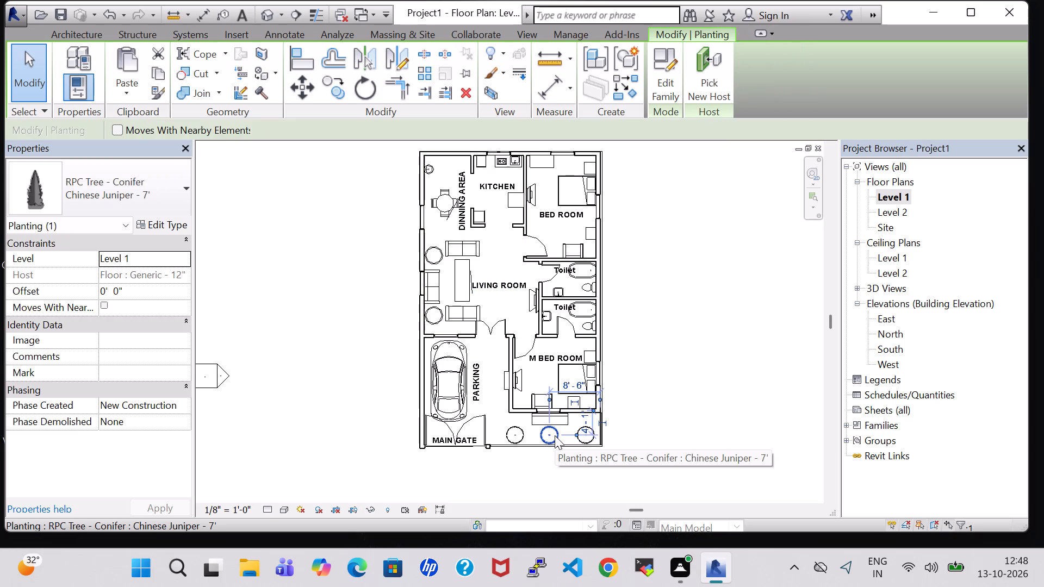
key(Delete)
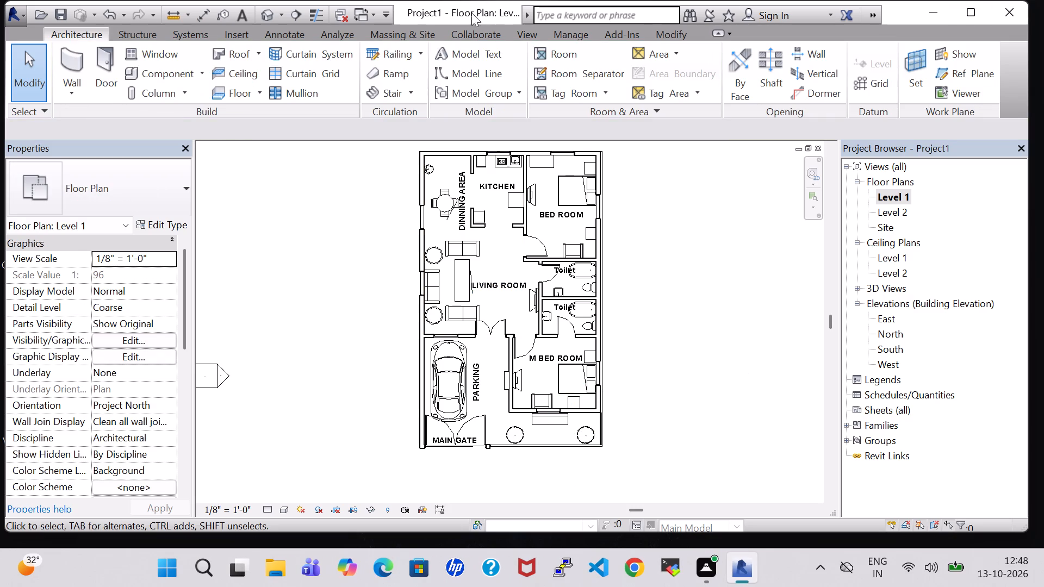
Inspect the front of the house, with its bench, remaining trees and railing, in the 3D view.
click(270, 9)
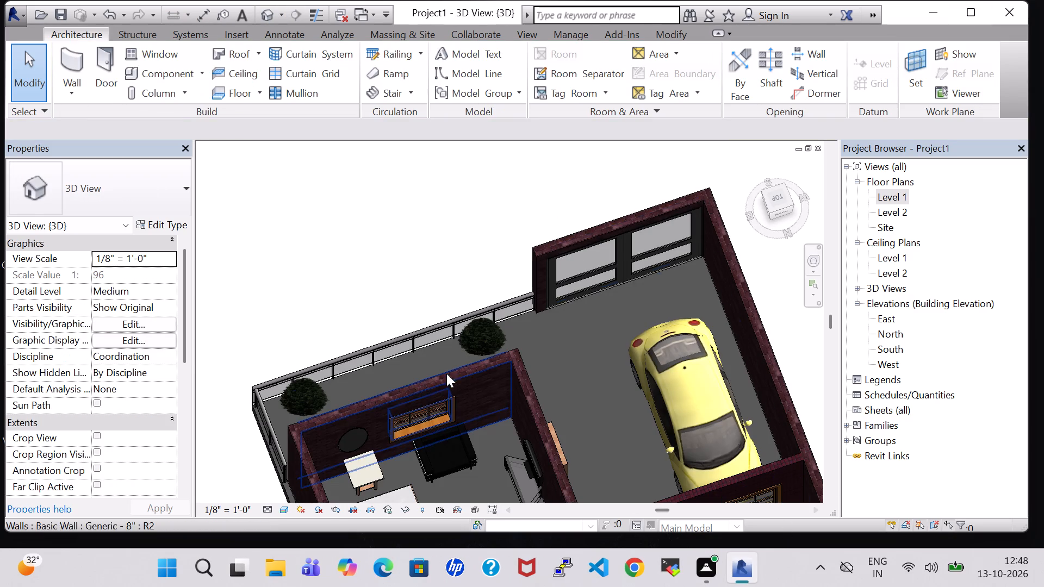
shift+middle_drag(397, 263, 686, 251)
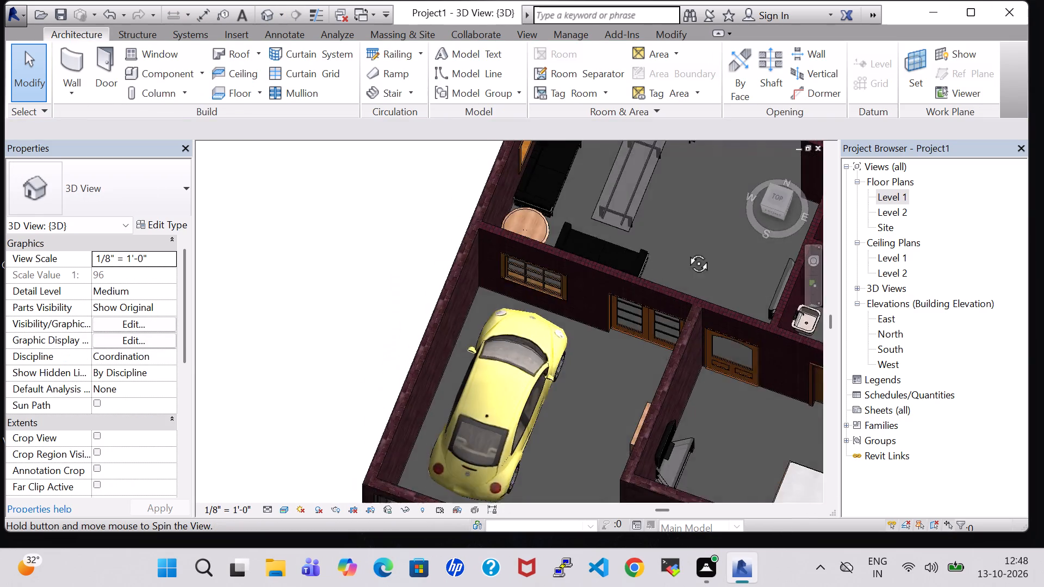
shift+middle_drag(686, 251, 695, 236)
shift+middle_drag(758, 423, 773, 350)
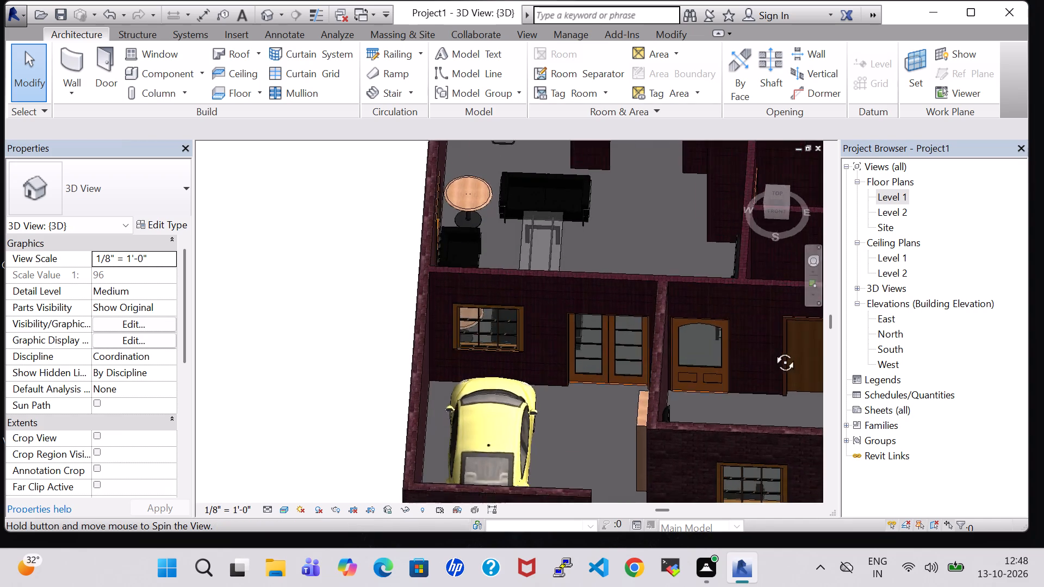
shift+middle_drag(773, 350, 745, 320)
middle_drag(763, 404, 549, 336)
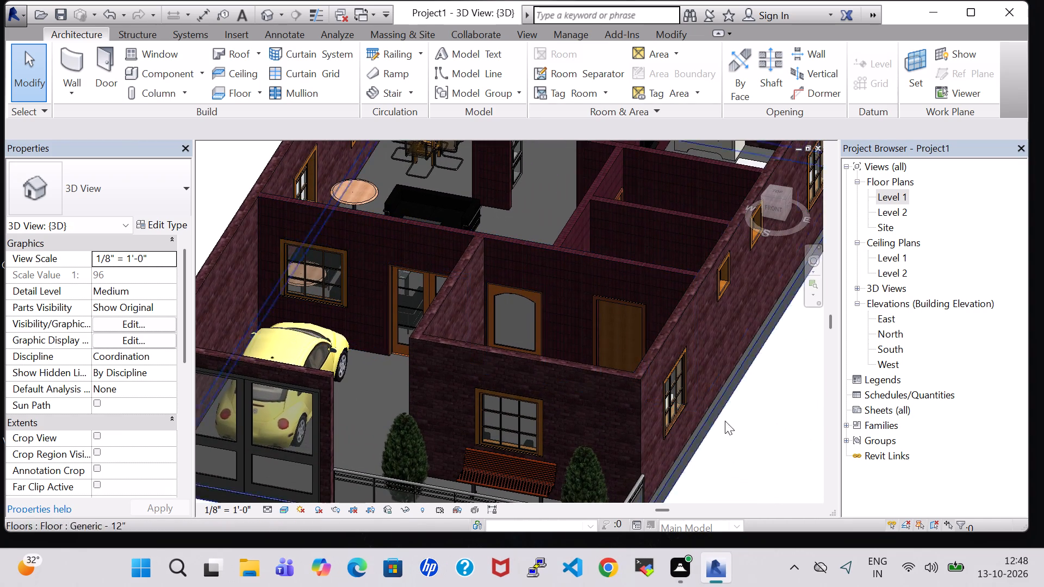
shift+middle_drag(737, 432, 762, 377)
shift+middle_drag(748, 423, 760, 428)
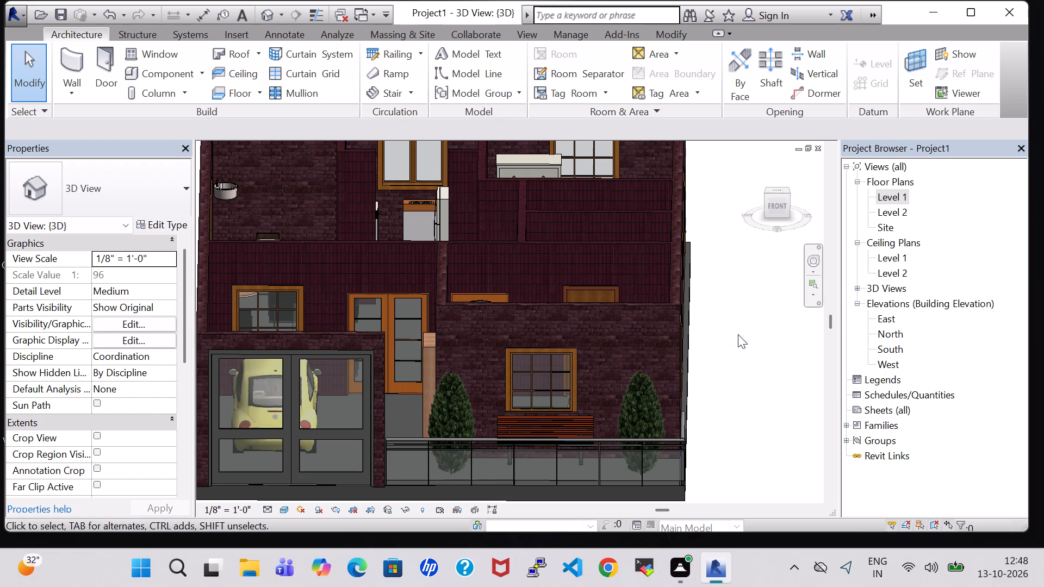
shift+middle_drag(735, 265, 732, 371)
shift+scroll(731, 395, down, 1)
middle_drag(731, 414, 723, 331)
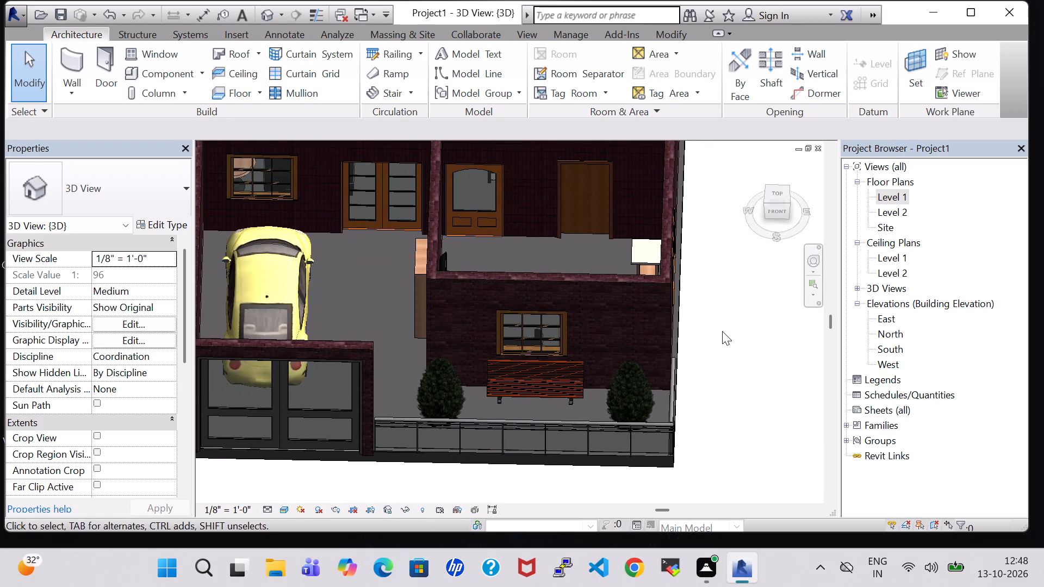
Load the Table-Coffee family from the Tables folder of the US Imperial Furniture library for component placement.
click(156, 71)
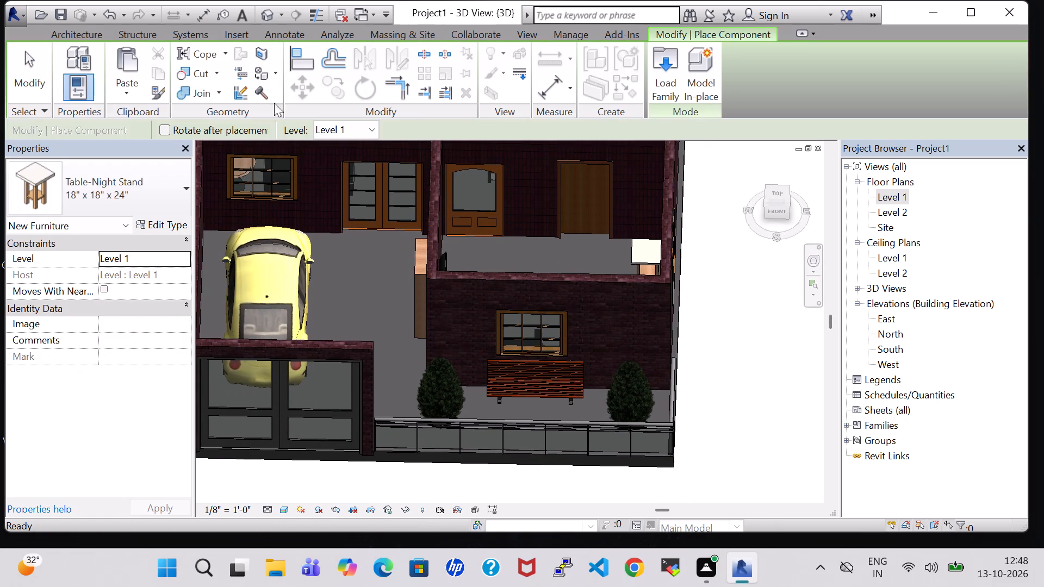
click(679, 73)
scroll(571, 313, down, 1)
scroll(507, 294, down, 1)
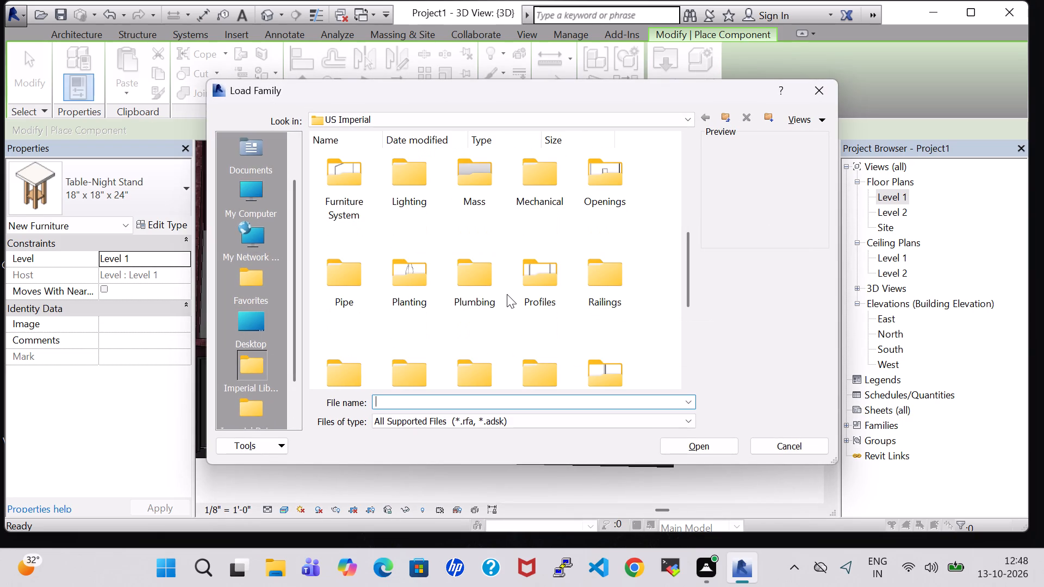
scroll(523, 297, down, 1)
scroll(523, 297, up, 3)
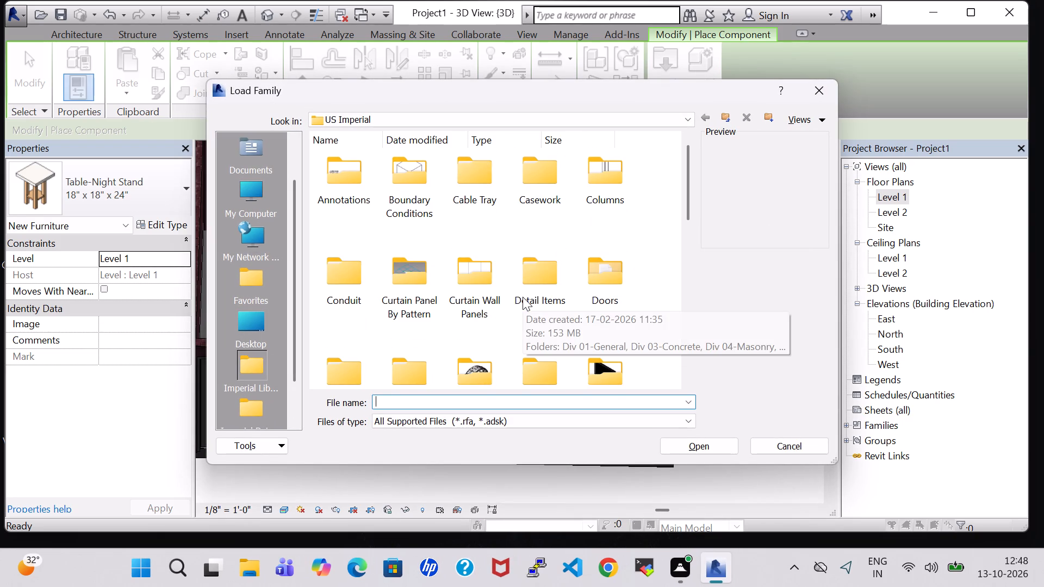
scroll(605, 265, down, 1)
scroll(555, 286, down, 1)
scroll(555, 286, up, 1)
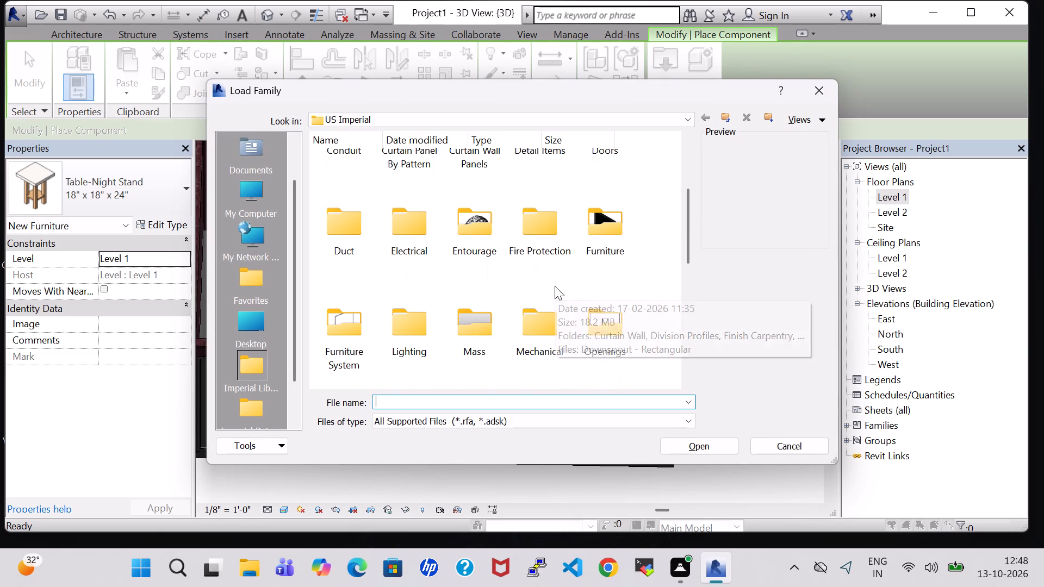
double_click(591, 206)
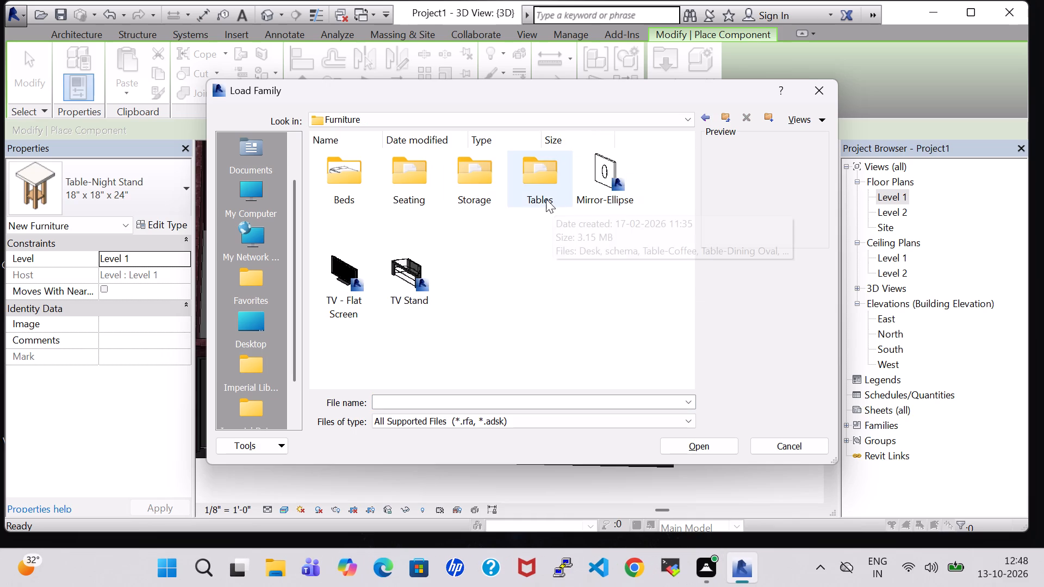
click(544, 199)
click(544, 199)
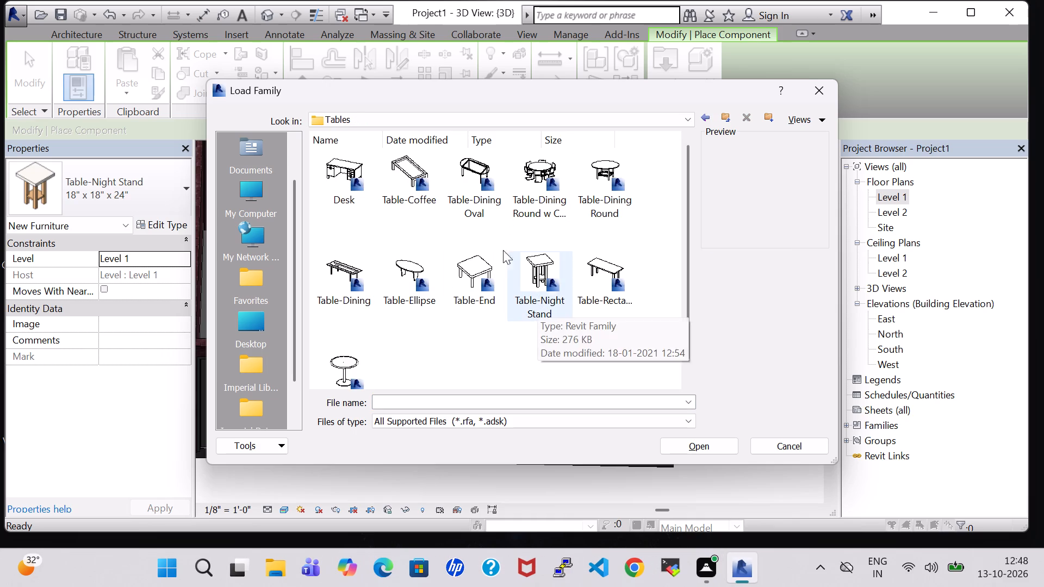
click(387, 186)
click(715, 449)
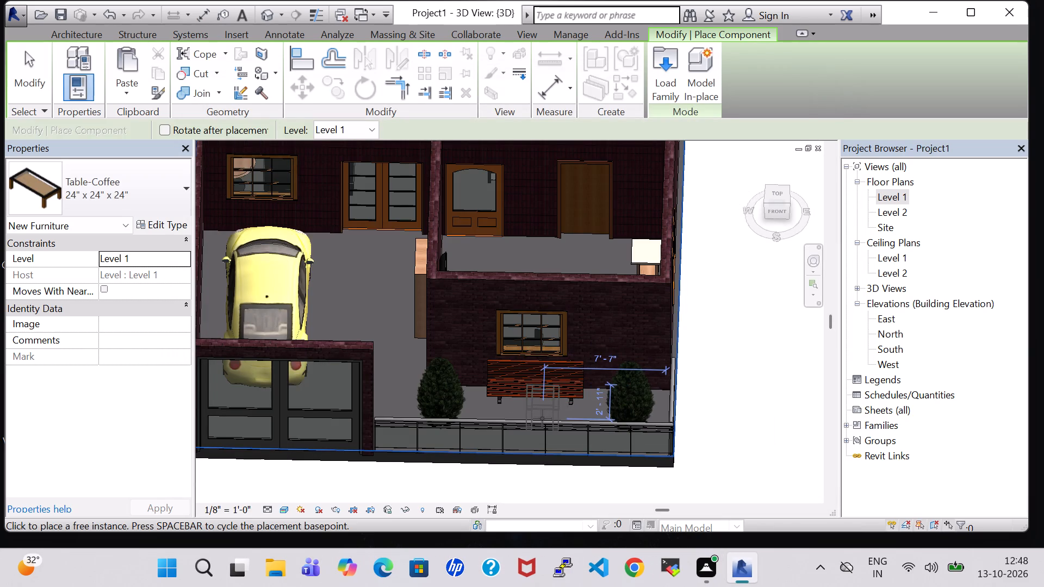
Place a 24" x 24" x 24" Table-Coffee in front of the front-yard bench, between the two trees.
shift+middle_drag(546, 364, 544, 460)
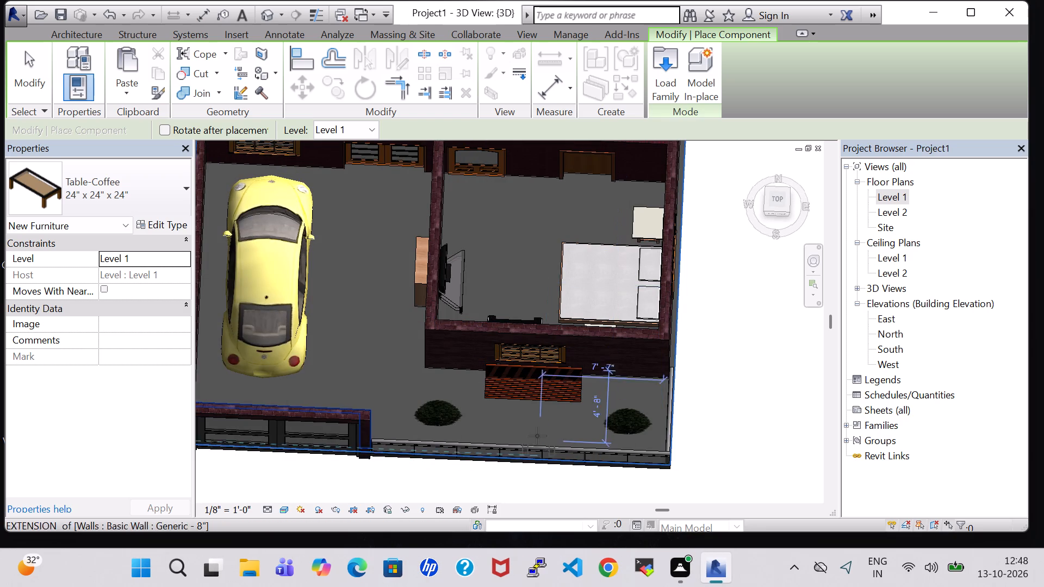
click(527, 424)
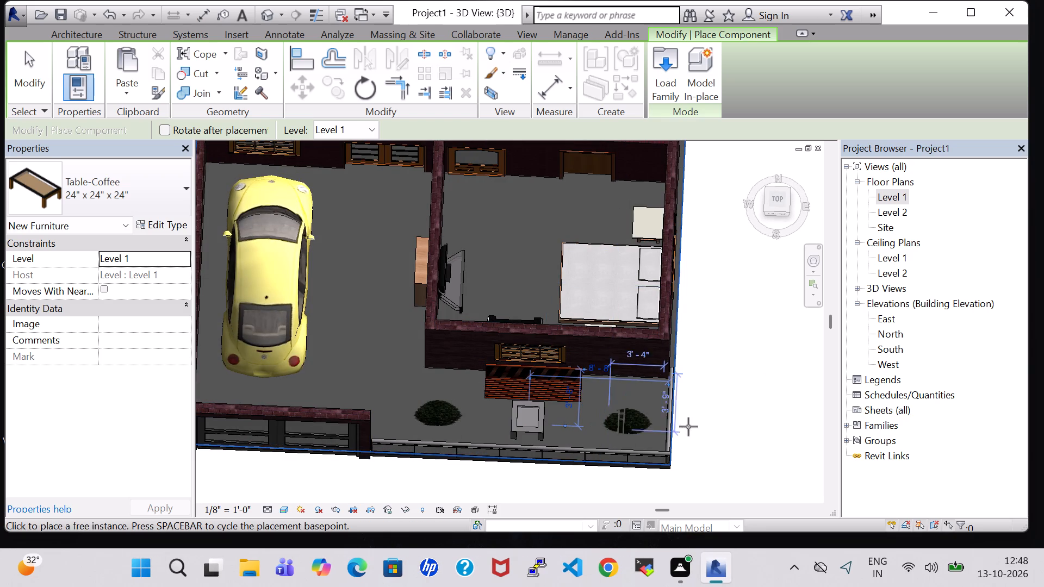
key(Escape)
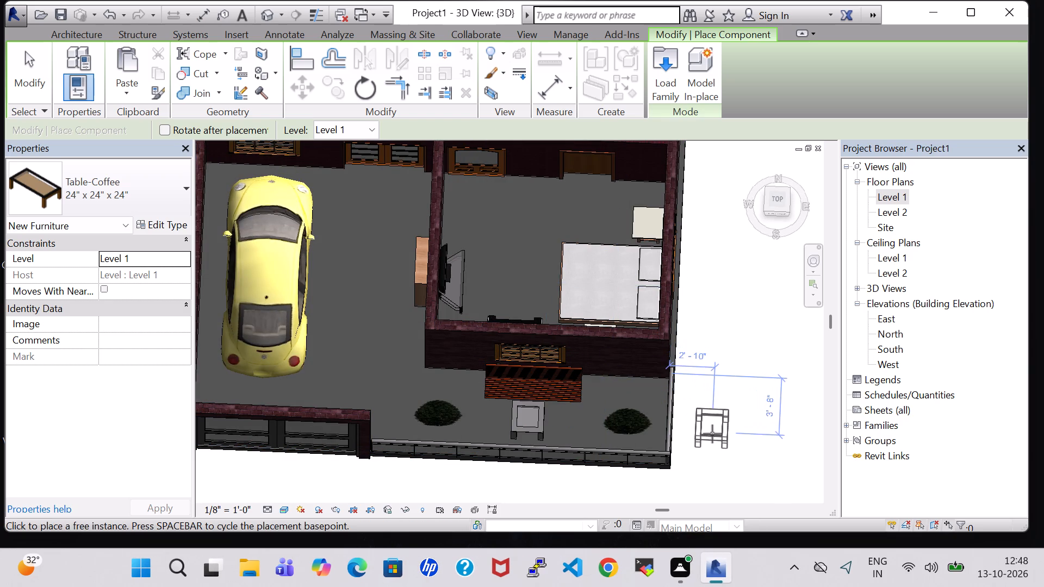
key(Escape)
In the Level 1 plan, nudge the front-yard coffee table about 7 inches east to centre it on the bench.
shift+middle_drag(712, 434, 711, 388)
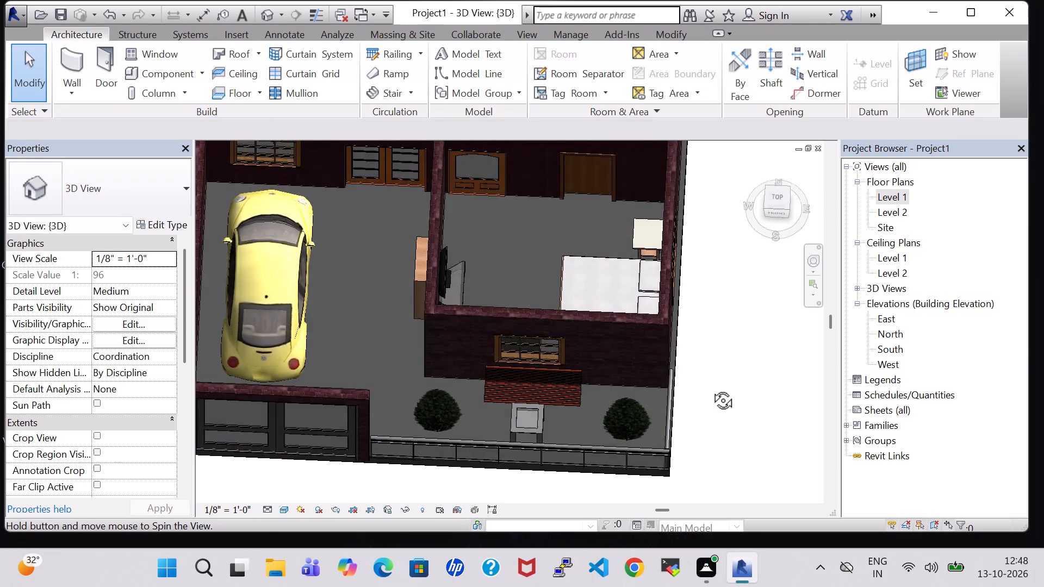
shift+middle_drag(711, 388, 711, 373)
shift+middle_drag(722, 371, 728, 289)
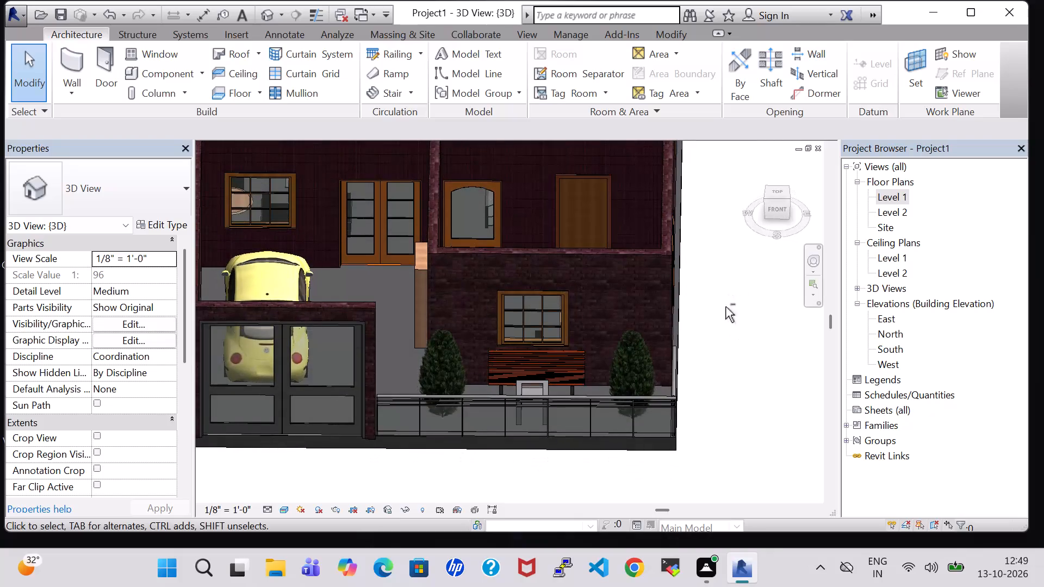
shift+middle_drag(722, 445, 724, 376)
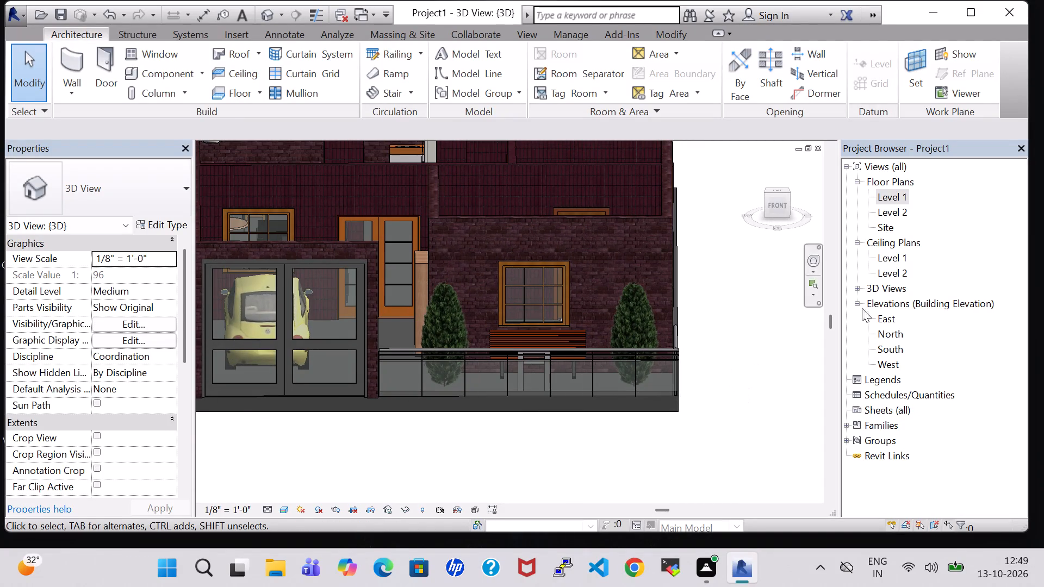
double_click(894, 195)
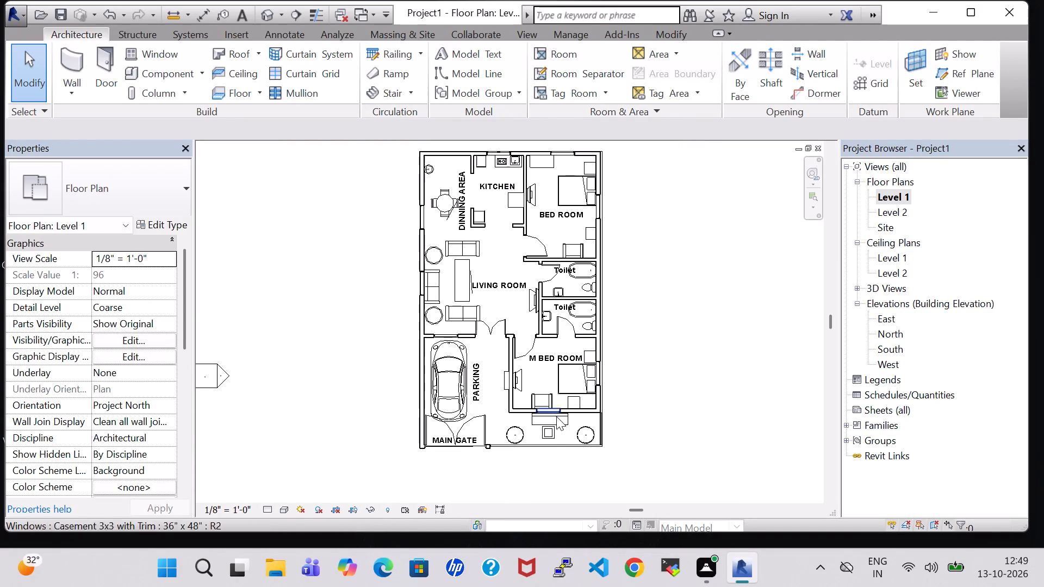
click(547, 436)
key(Down)
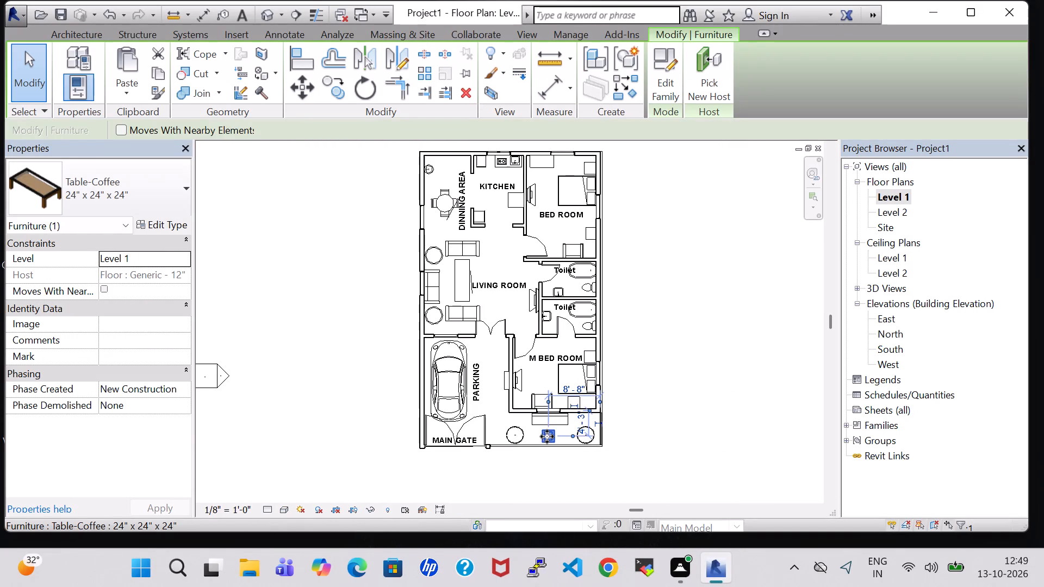
key(Up)
key(Right)
key(Down)
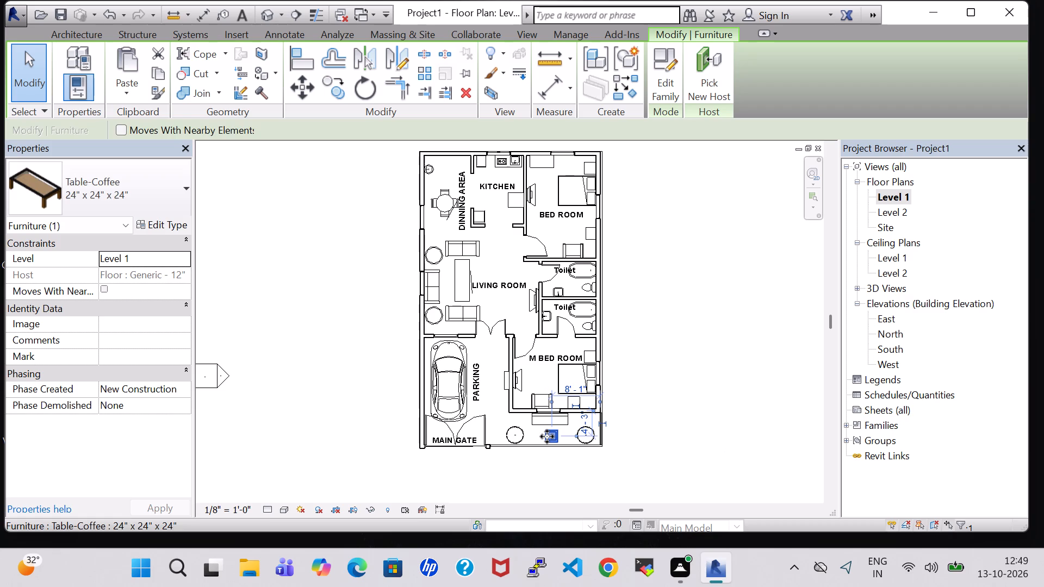
key(Up)
click(675, 284)
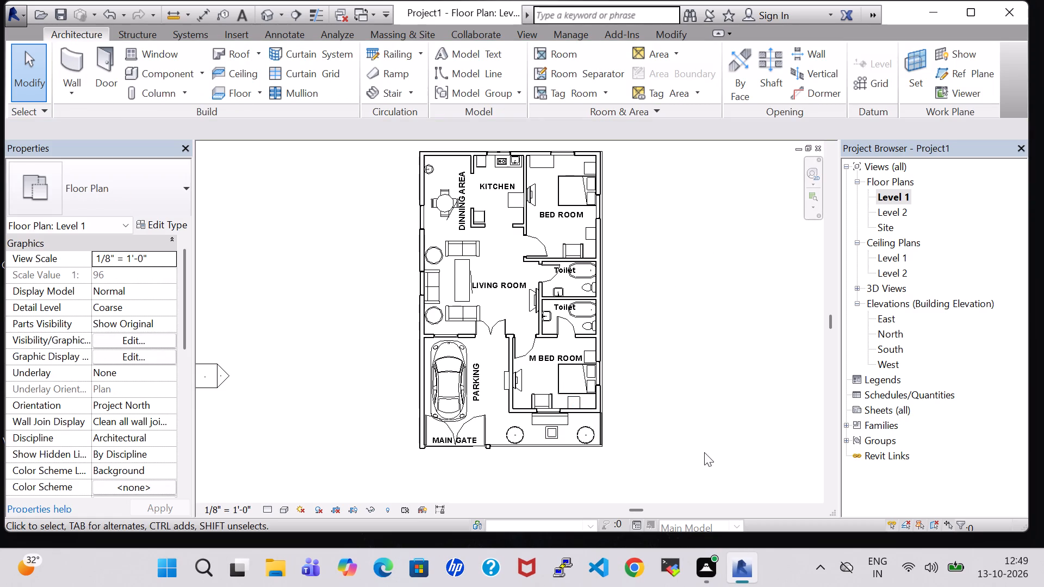
In the 3D view, shift the BED ROOM's 36" x 48" rear casement window away from the dresser, 4'-7 1/2" from the side wall.
middle_drag(685, 197, 711, 331)
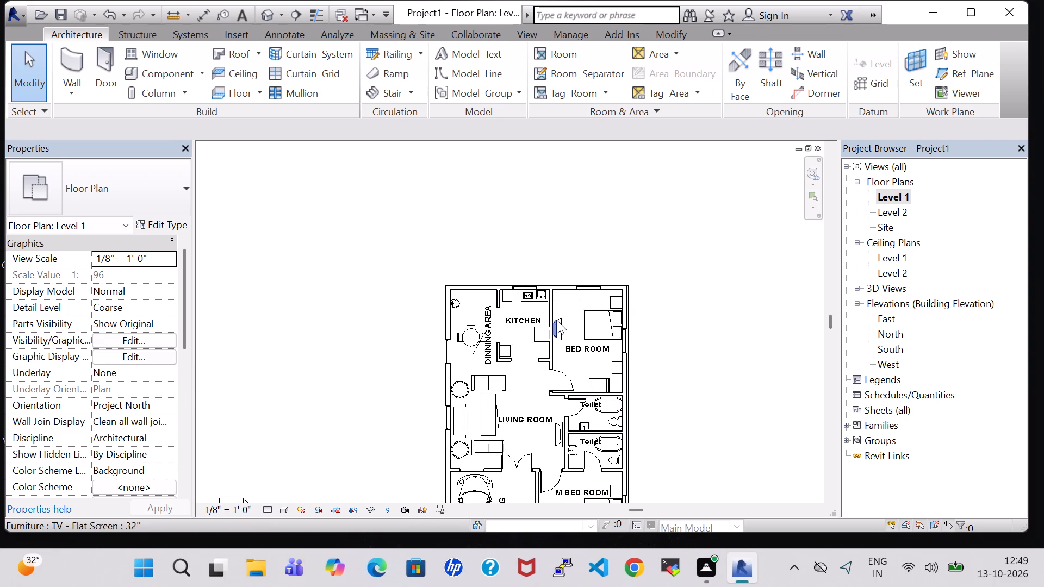
click(571, 302)
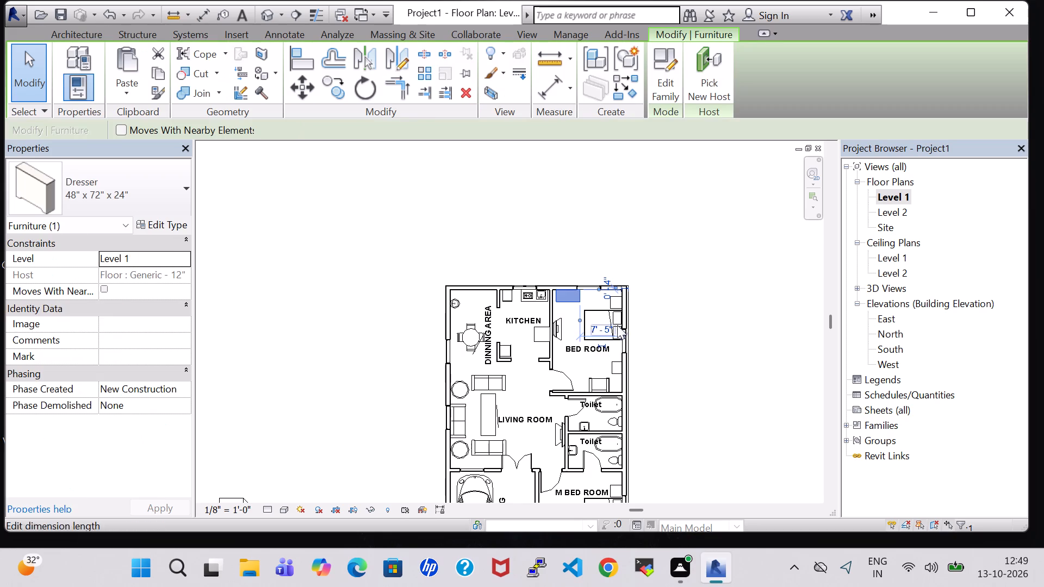
click(263, 12)
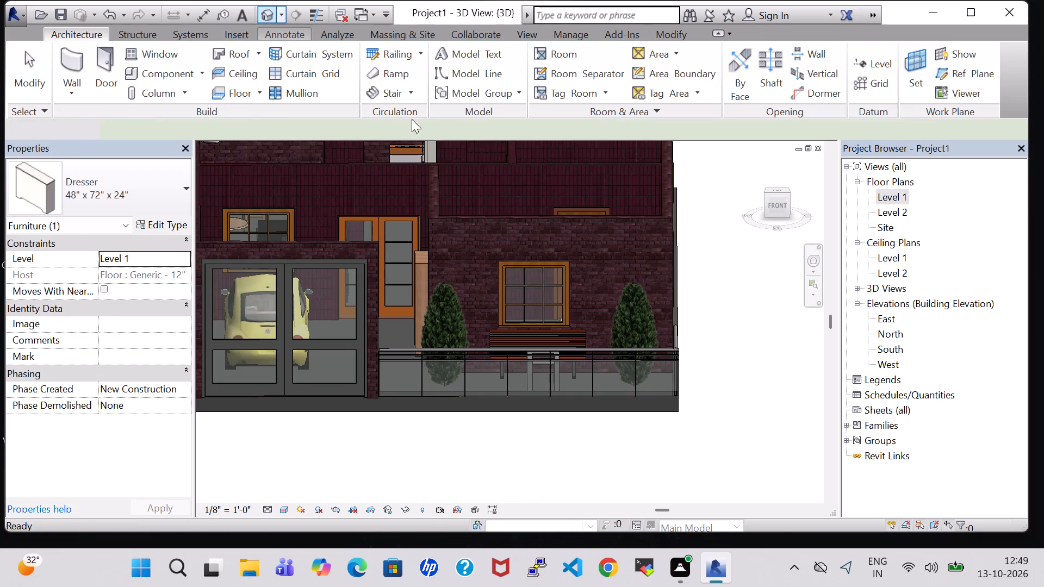
shift+middle_click(698, 228)
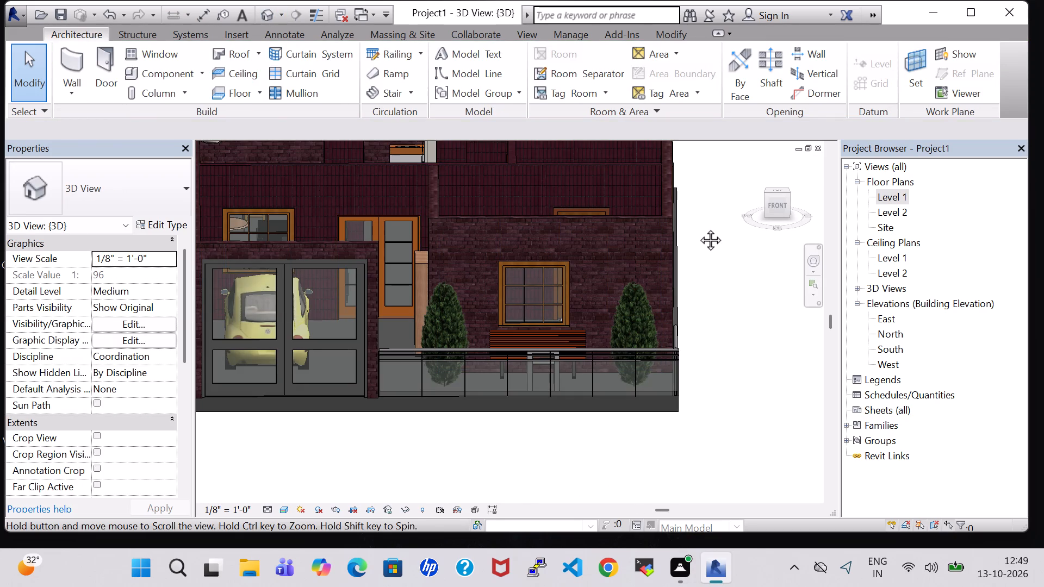
scroll(502, 298, down, 3)
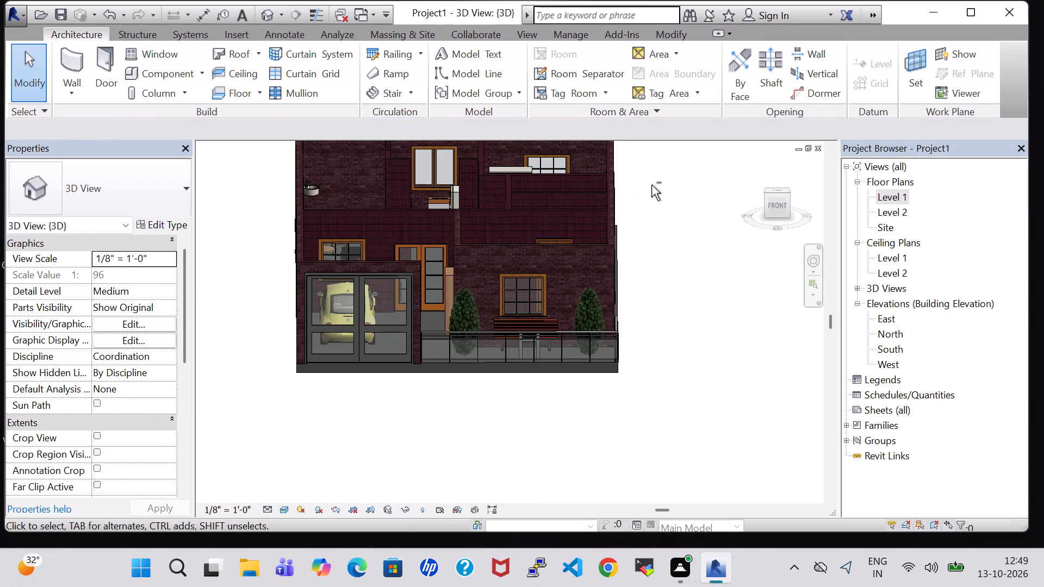
shift+scroll(651, 185, down, 1)
shift+middle_drag(651, 185, 661, 232)
middle_drag(661, 190, 653, 393)
scroll(657, 264, down, 1)
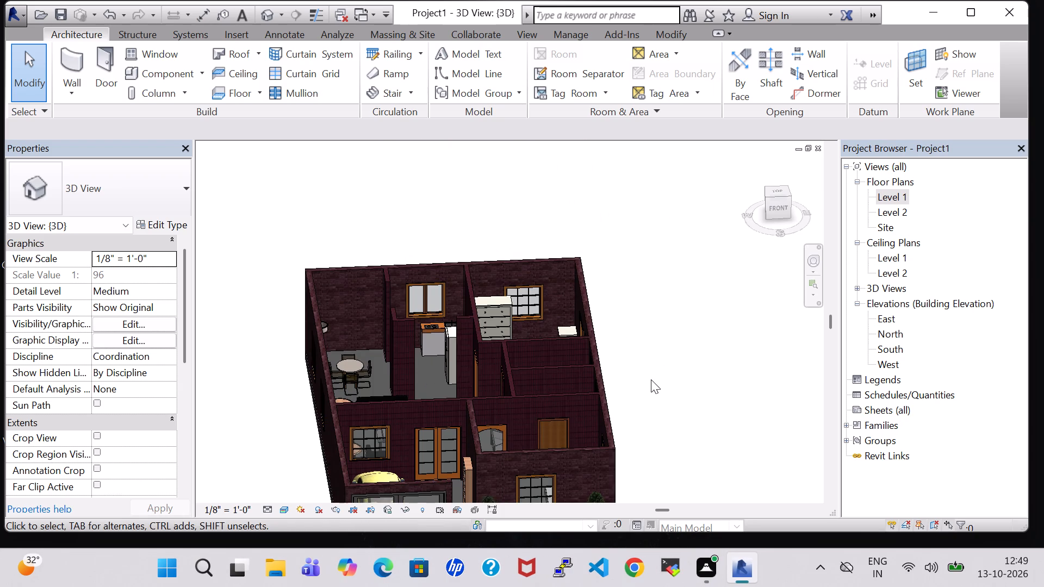
shift+middle_drag(662, 306, 631, 328)
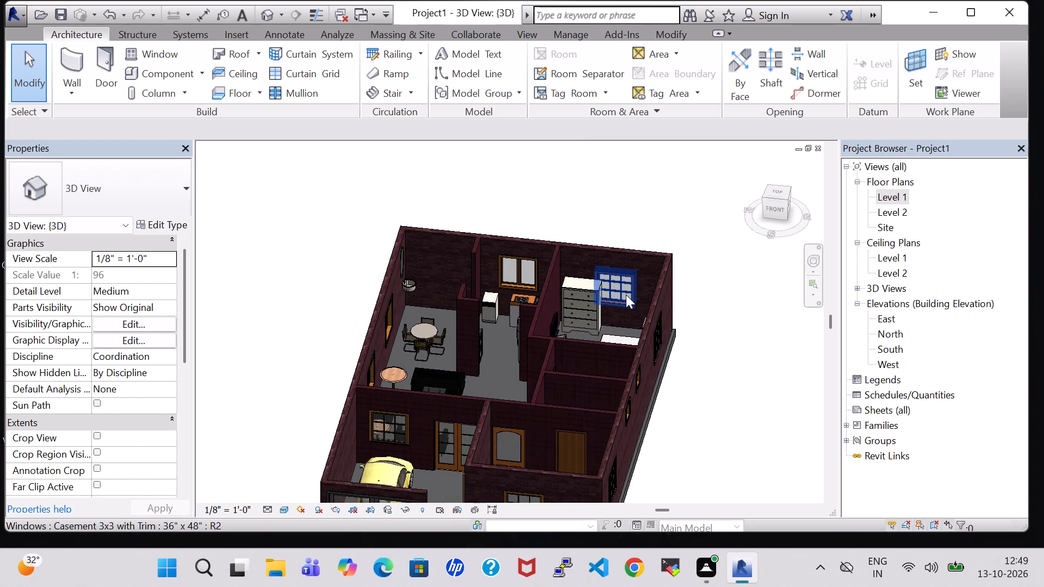
click(626, 295)
key(Right)
key(Right)
key(Right)
key(Right)
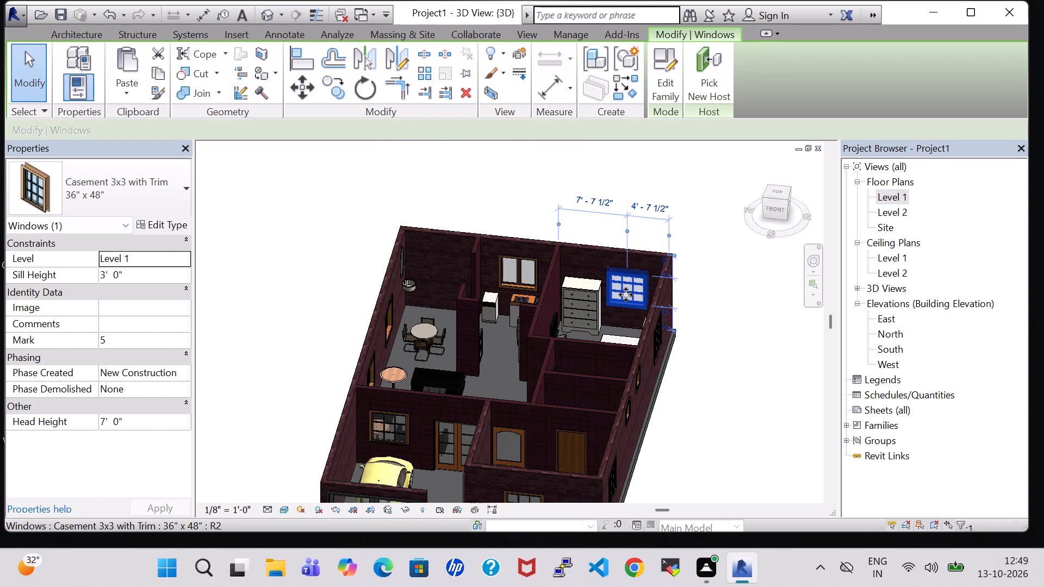
click(731, 374)
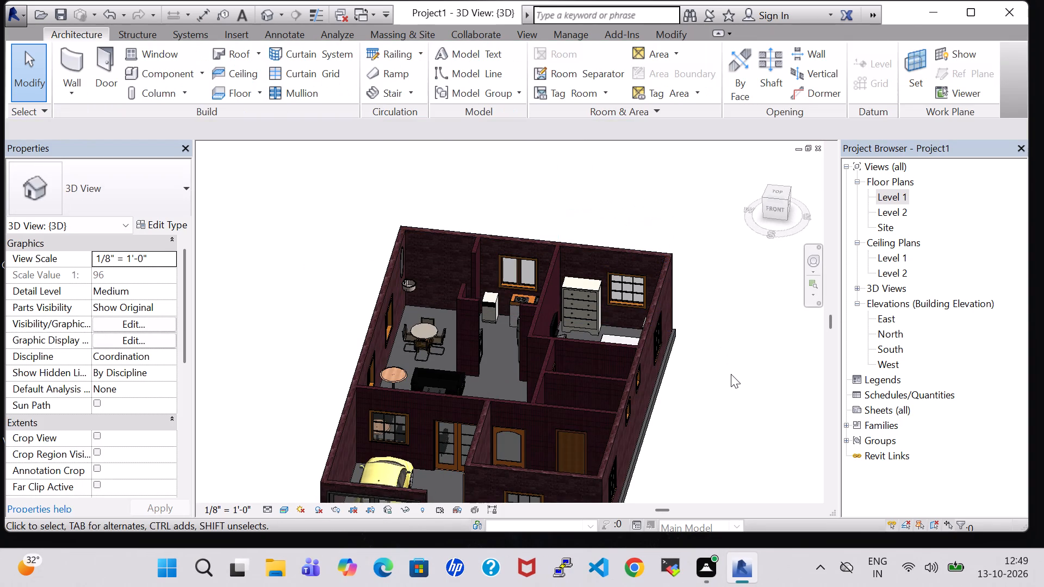
Nudge the M BED ROOM's Mirror-Ellipse slightly along the front wall towards the window, behind the small table.
shift+middle_drag(731, 375, 769, 357)
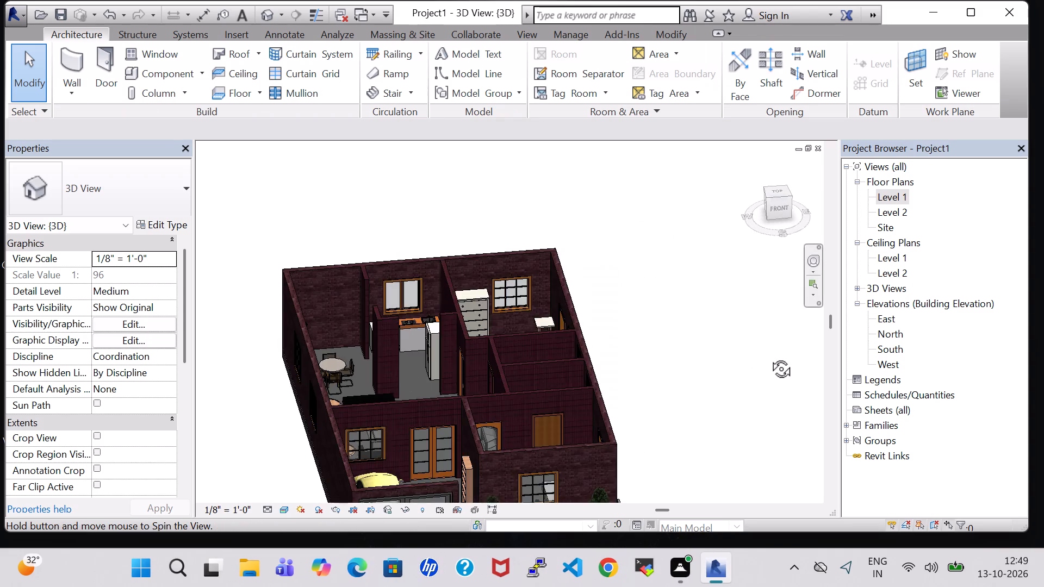
shift+middle_drag(769, 357, 743, 380)
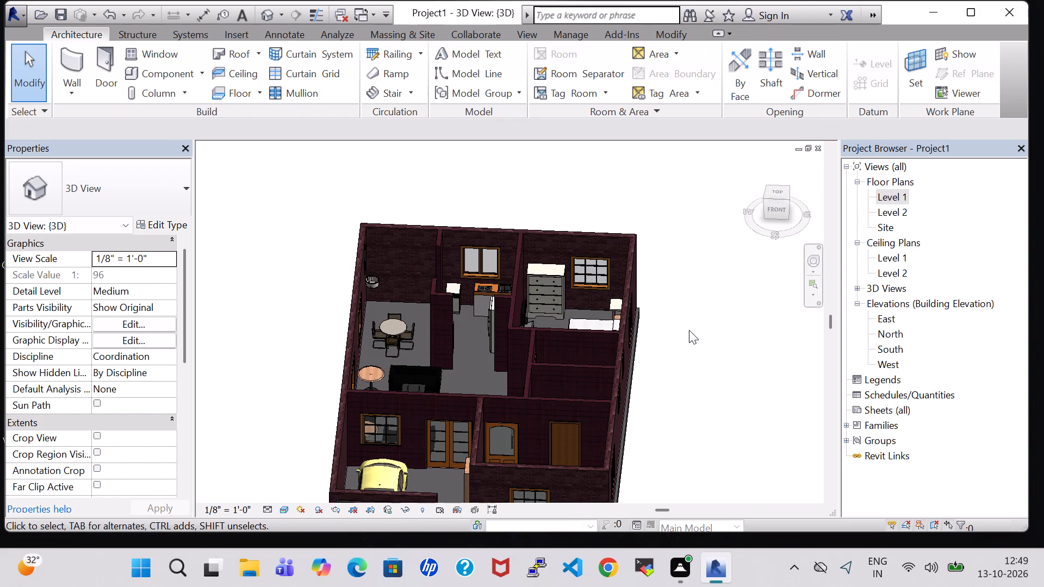
shift+middle_drag(689, 329, 681, 467)
middle_drag(681, 467, 664, 448)
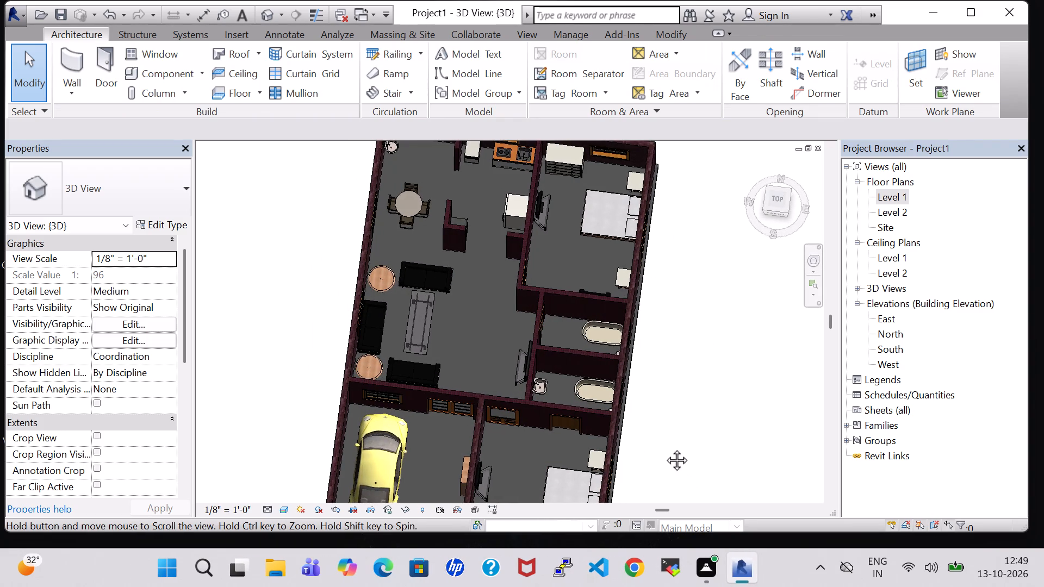
middle_drag(664, 448, 653, 323)
shift+middle_drag(653, 300, 653, 401)
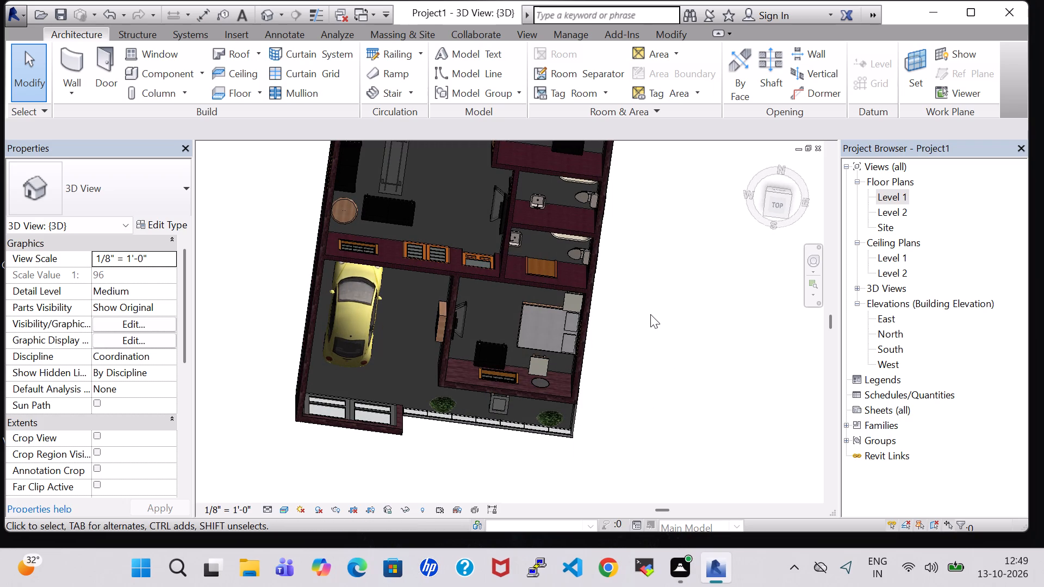
shift+middle_drag(650, 314, 656, 380)
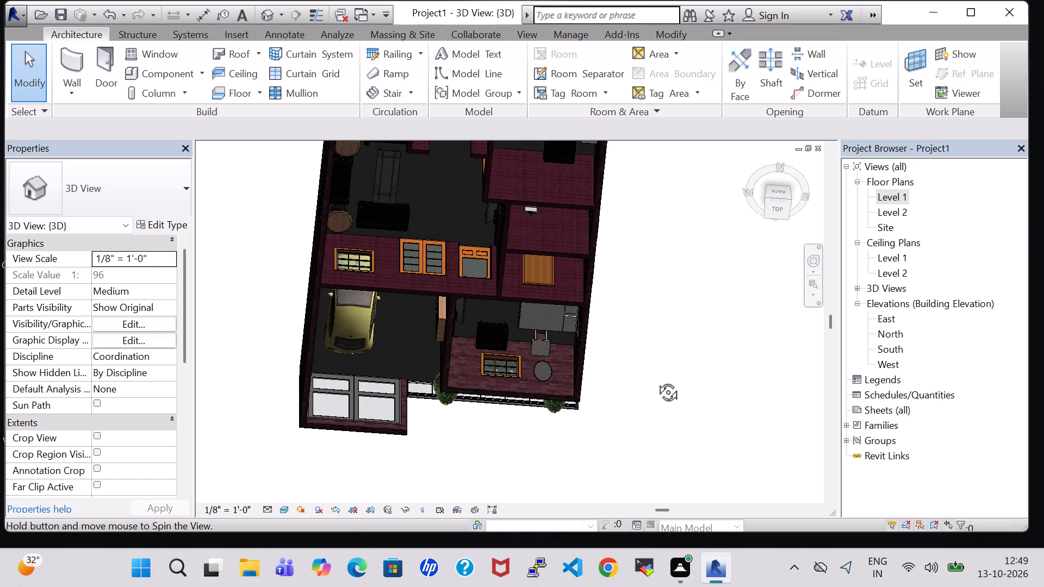
shift+middle_drag(656, 380, 656, 304)
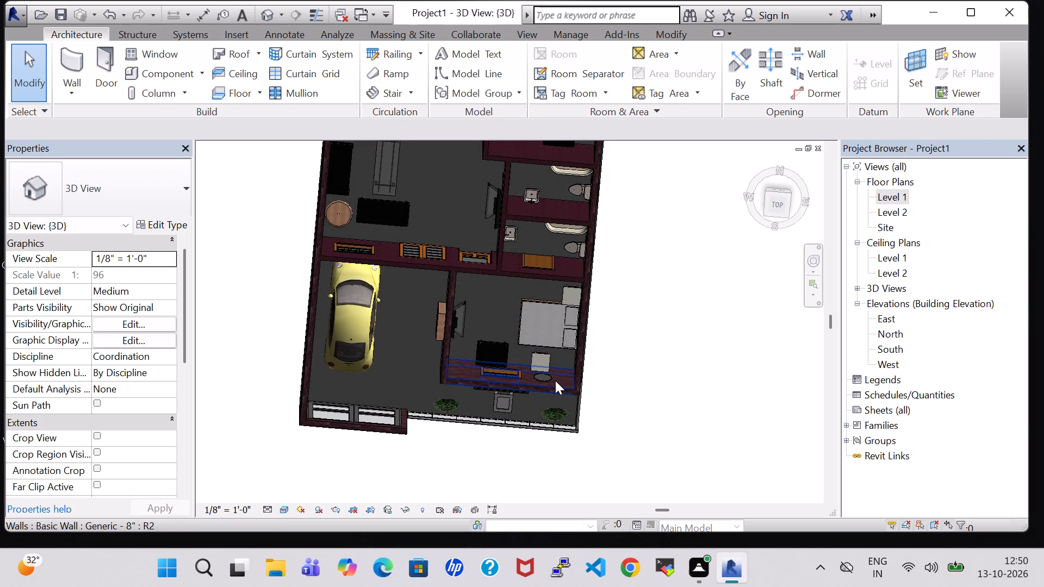
click(543, 376)
key(Left)
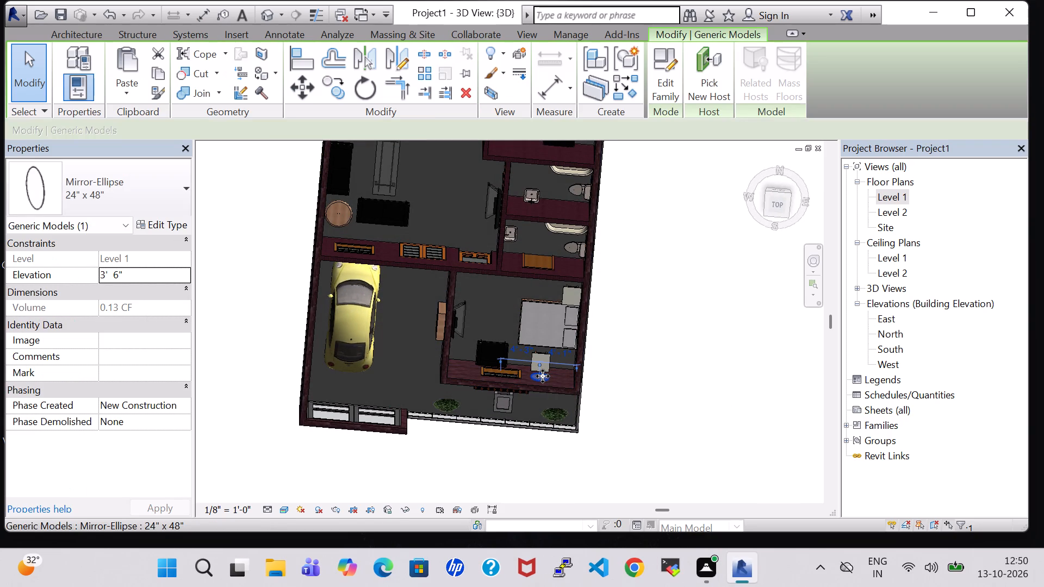
click(713, 375)
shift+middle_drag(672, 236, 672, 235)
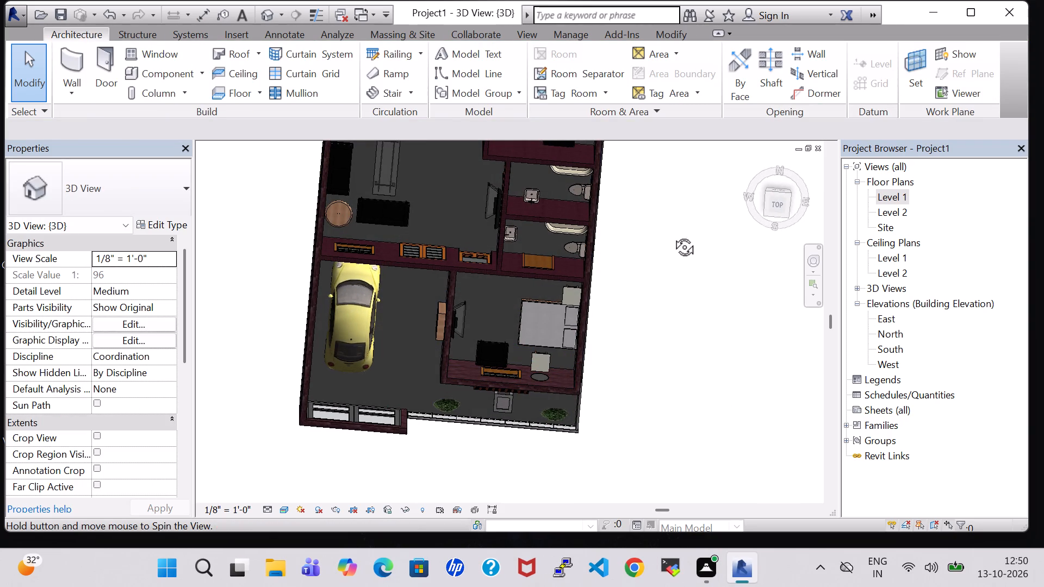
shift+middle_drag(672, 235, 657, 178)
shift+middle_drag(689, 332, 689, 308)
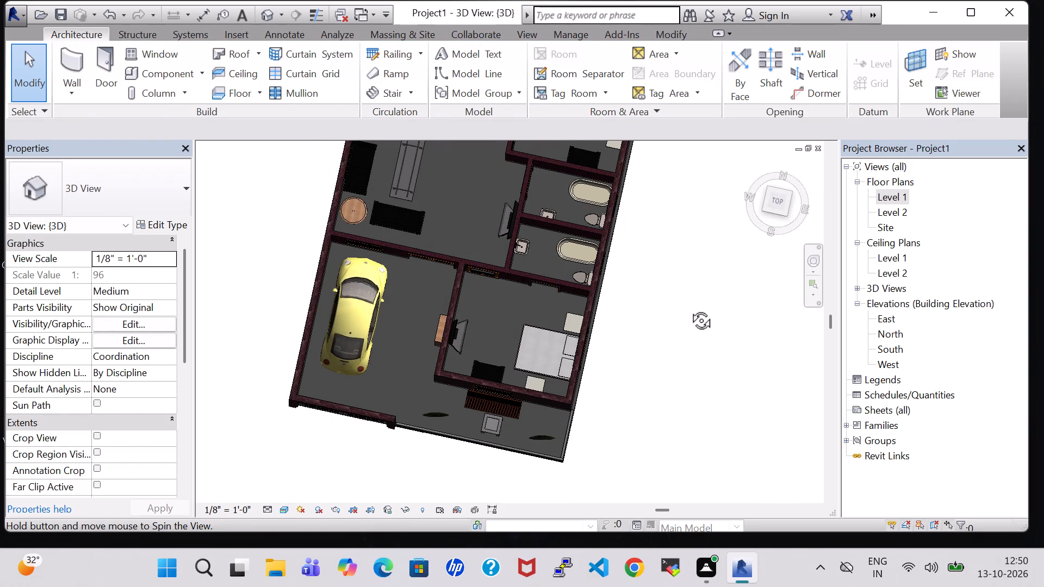
Examine the furnished house from several angles in the 3D view, including the rear rooms, bedrooms and front yard.
shift+middle_drag(689, 308, 697, 233)
middle_drag(662, 199, 672, 359)
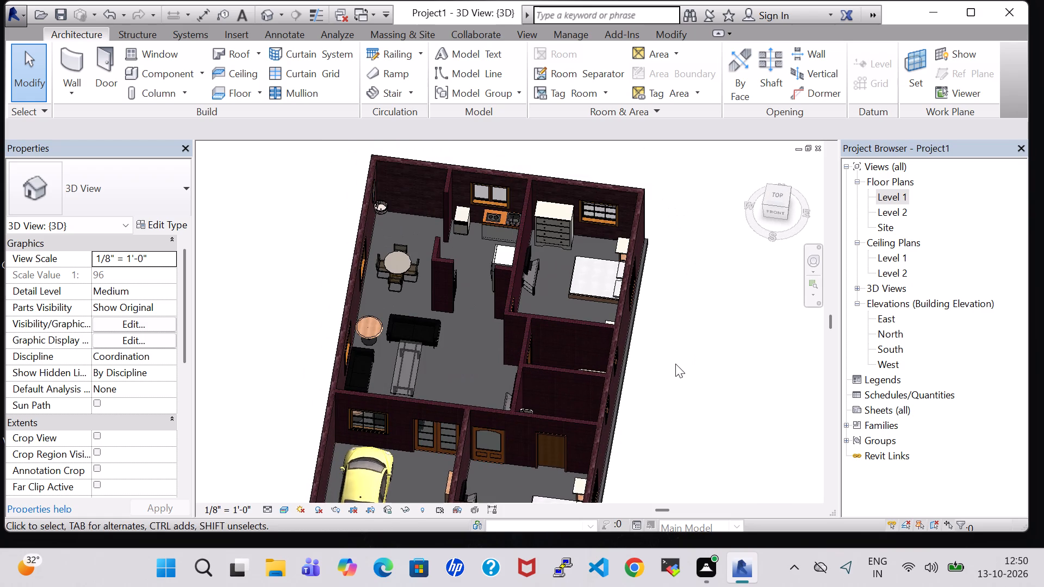
shift+middle_drag(700, 394, 670, 379)
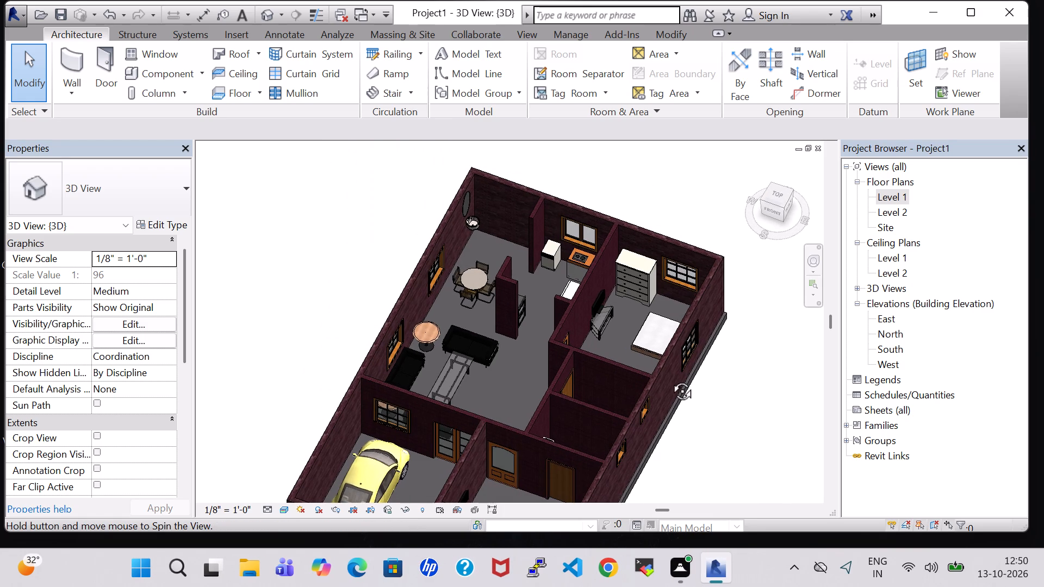
shift+middle_drag(670, 379, 683, 344)
shift+middle_drag(697, 407, 703, 369)
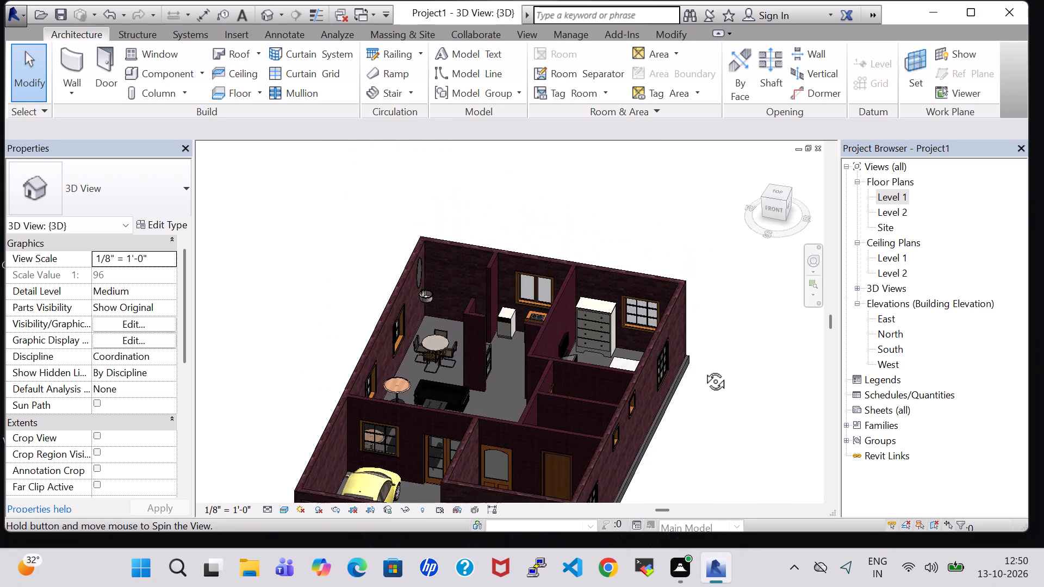
shift+middle_drag(703, 369, 706, 359)
middle_drag(706, 405, 694, 321)
shift+middle_drag(670, 371, 676, 371)
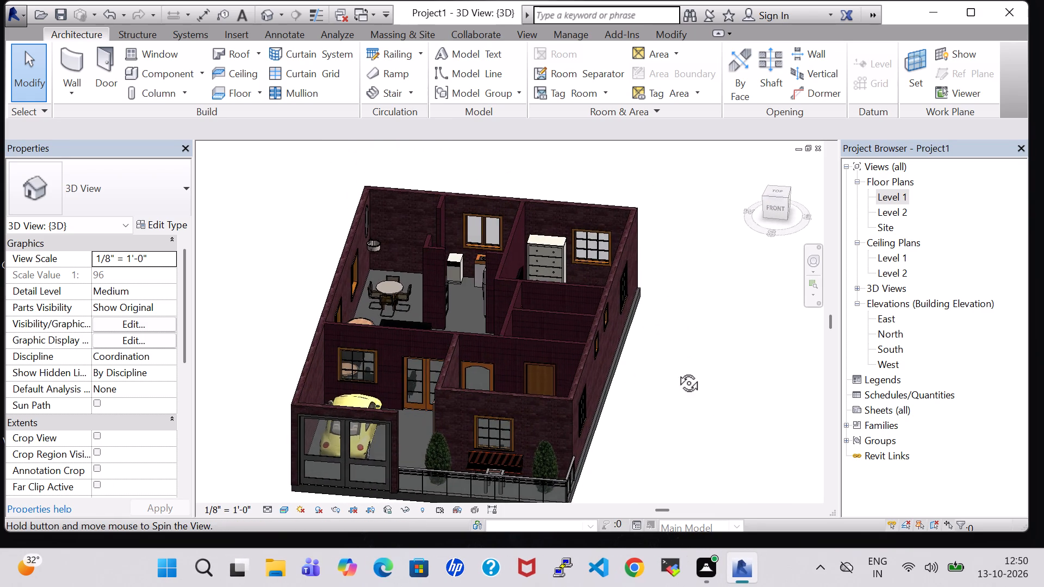
shift+middle_drag(676, 371, 707, 386)
shift+middle_drag(642, 280, 660, 301)
shift+middle_drag(660, 299, 686, 350)
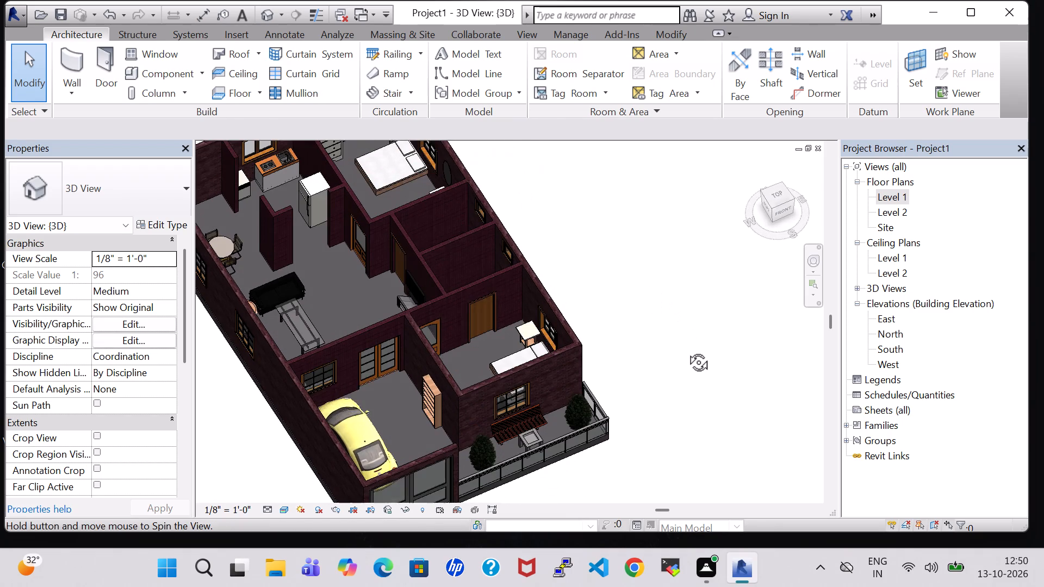
shift+middle_drag(686, 350, 649, 330)
shift+middle_drag(681, 334, 621, 325)
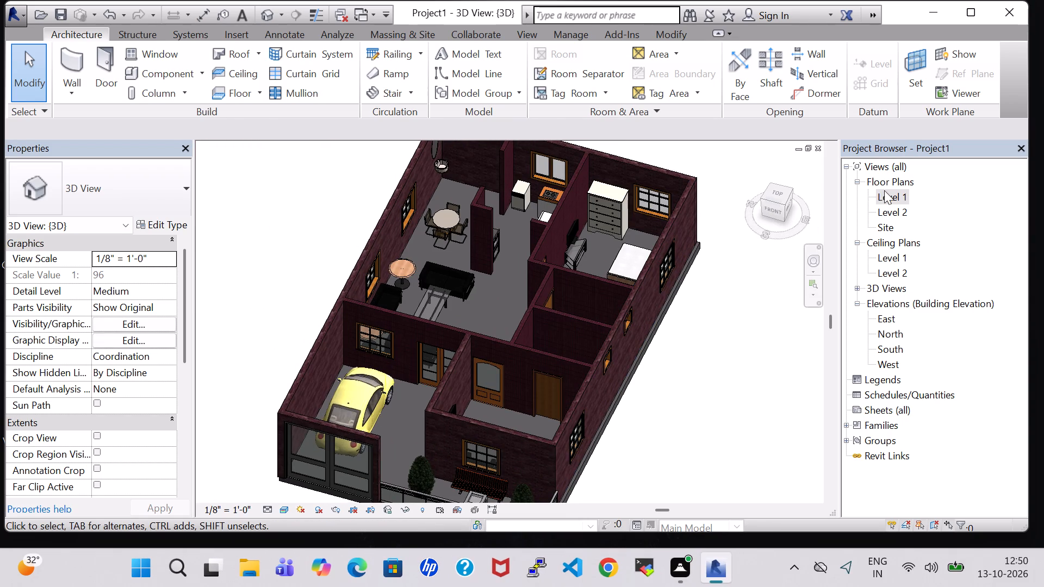
In the Level 1 plan, load the RPC Picture Frame family from the US Imperial library's Entourage folder as a component.
double_click(884, 190)
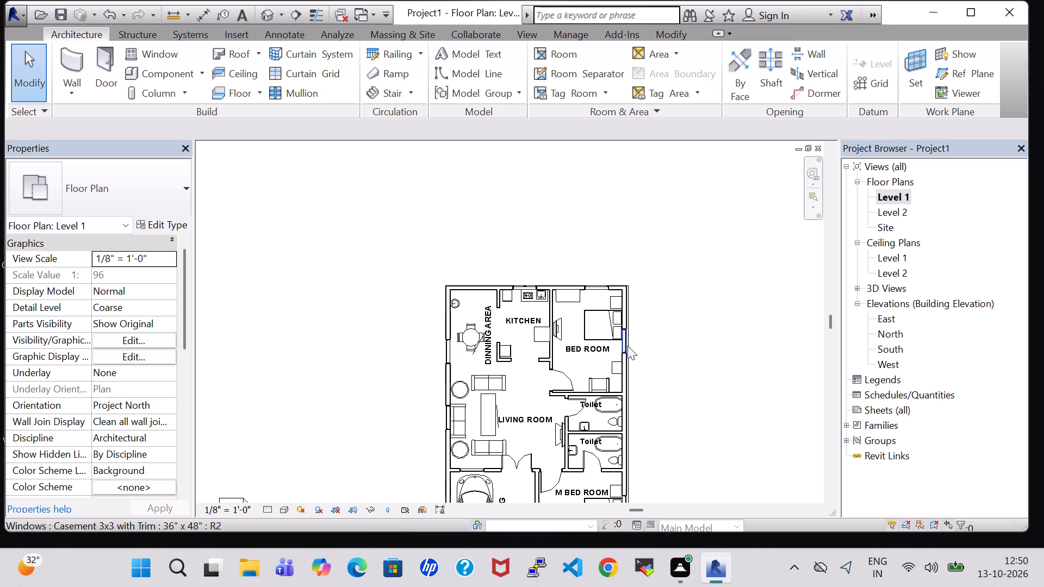
scroll(627, 346, down, 1)
middle_drag(672, 375, 652, 285)
middle_drag(652, 283, 639, 264)
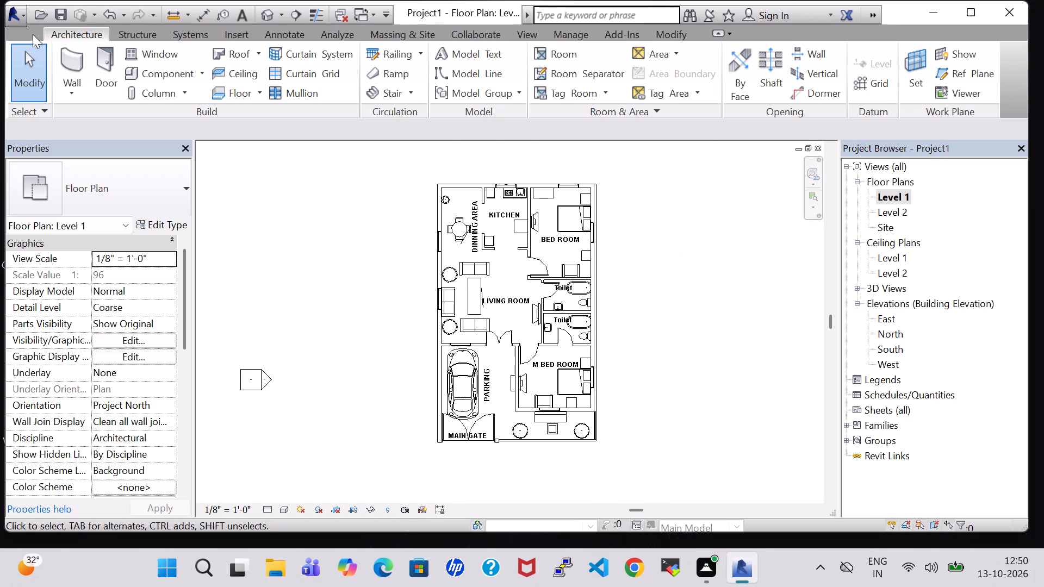
click(152, 70)
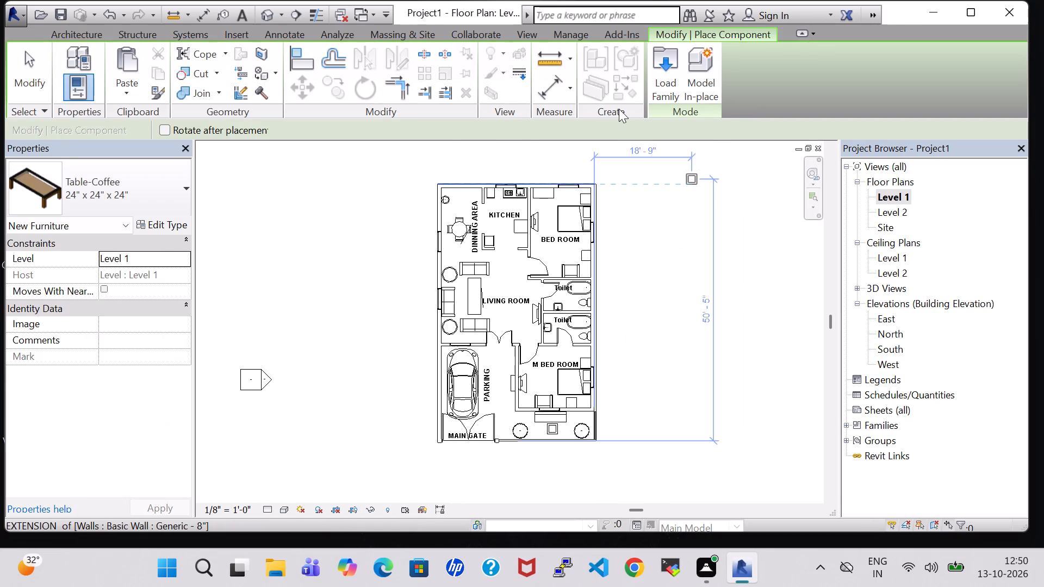
key(Escape)
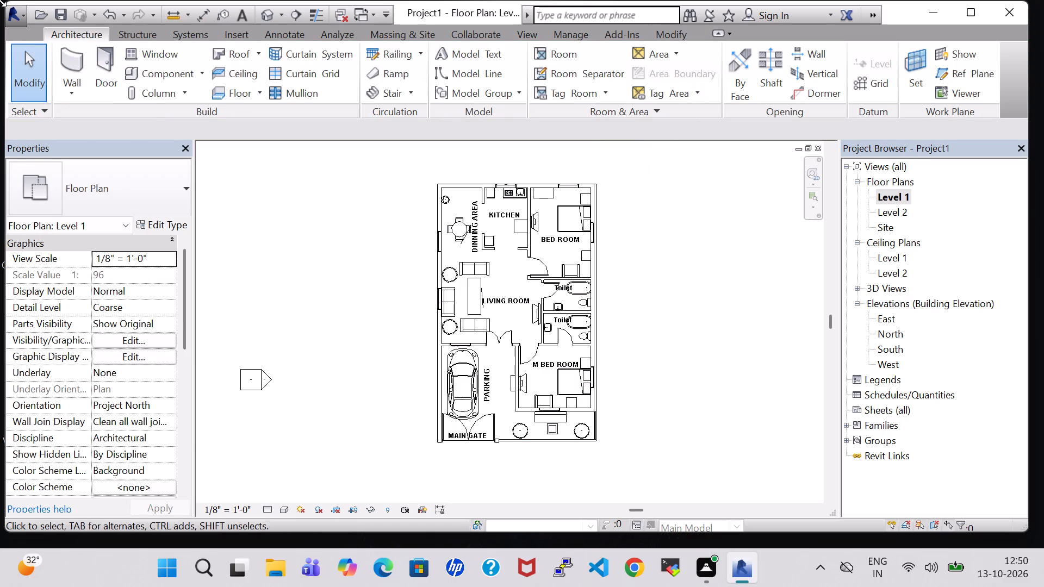
click(146, 68)
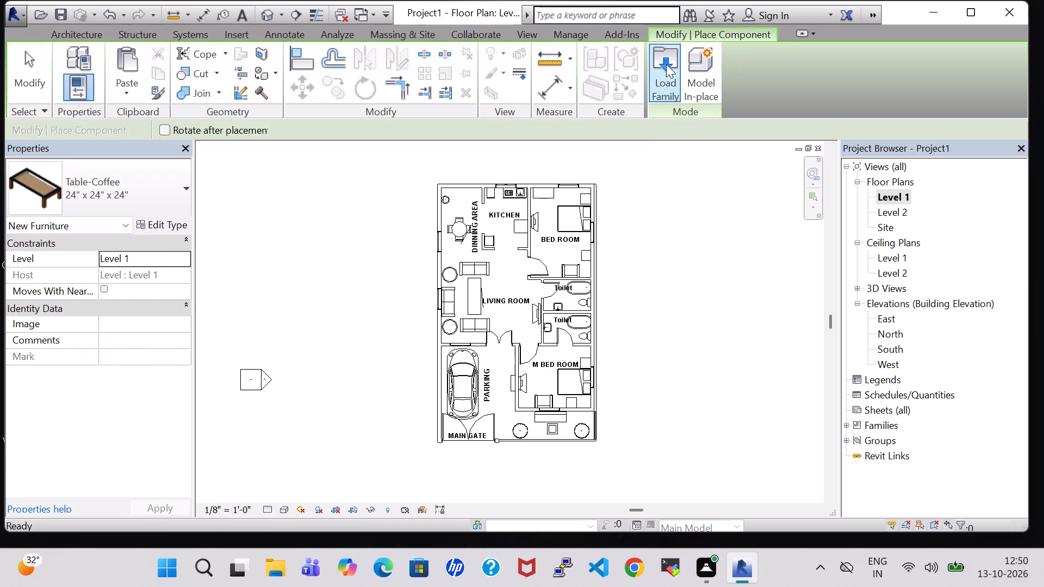
click(666, 64)
scroll(463, 313, down, 1)
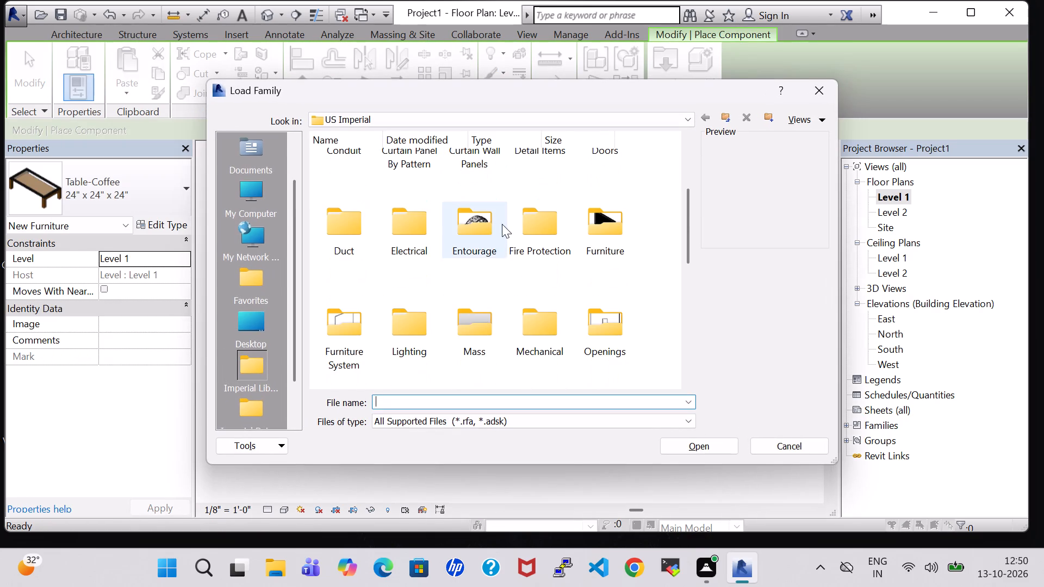
double_click(454, 220)
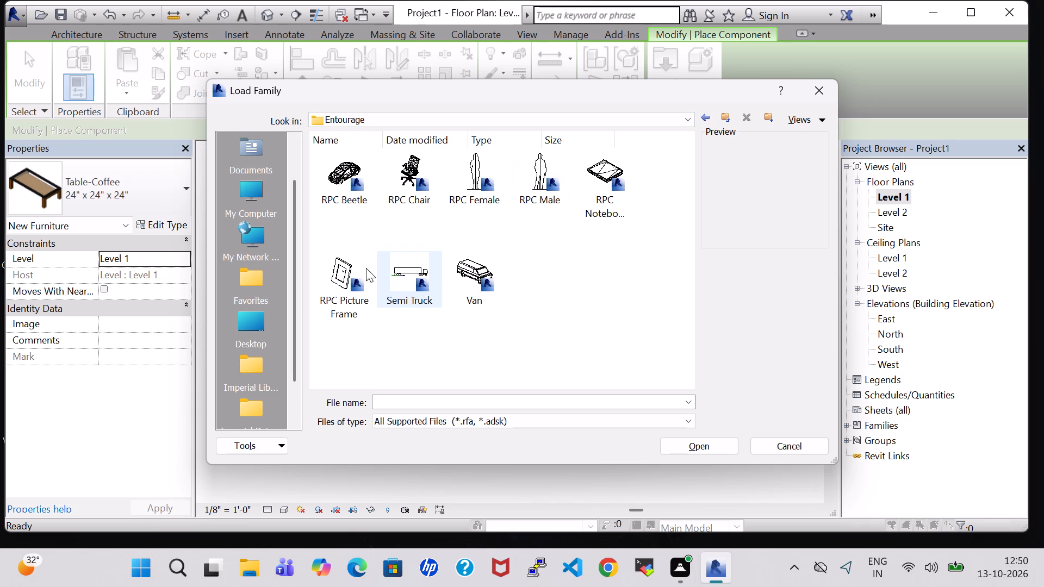
click(337, 266)
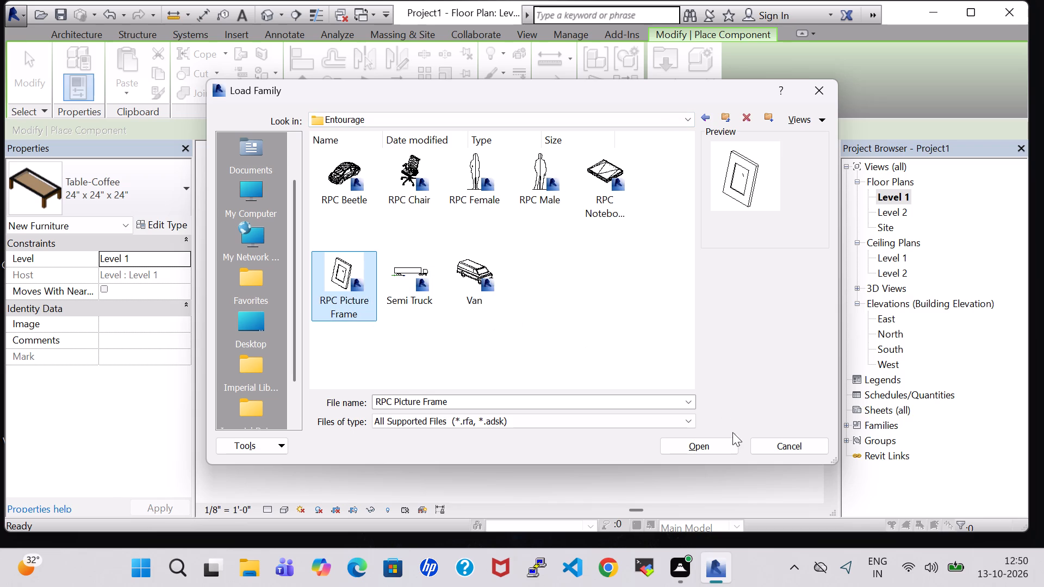
click(729, 440)
Place a rotated RPC Picture Frame against the BED ROOM side of the kitchen partition wall, between the TV and the door.
scroll(482, 302, up, 4)
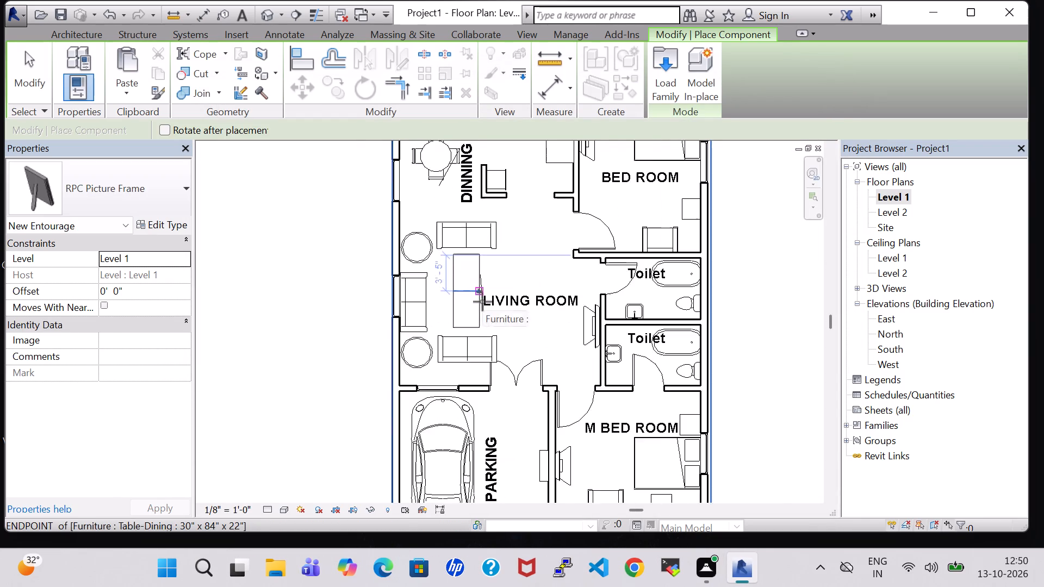
scroll(482, 302, up, 4)
middle_drag(702, 180, 638, 321)
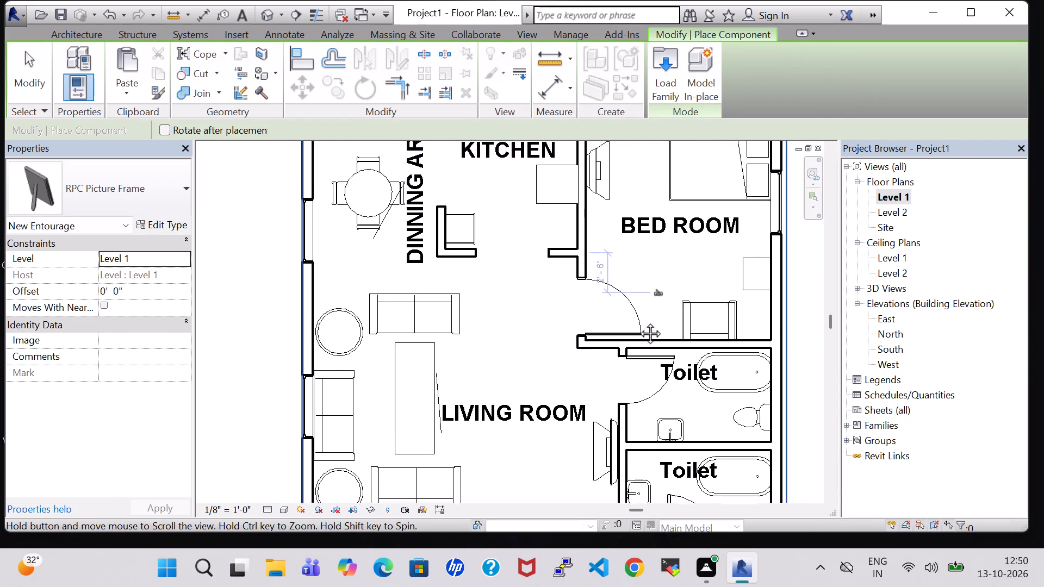
middle_drag(638, 321, 627, 339)
middle_drag(667, 286, 656, 352)
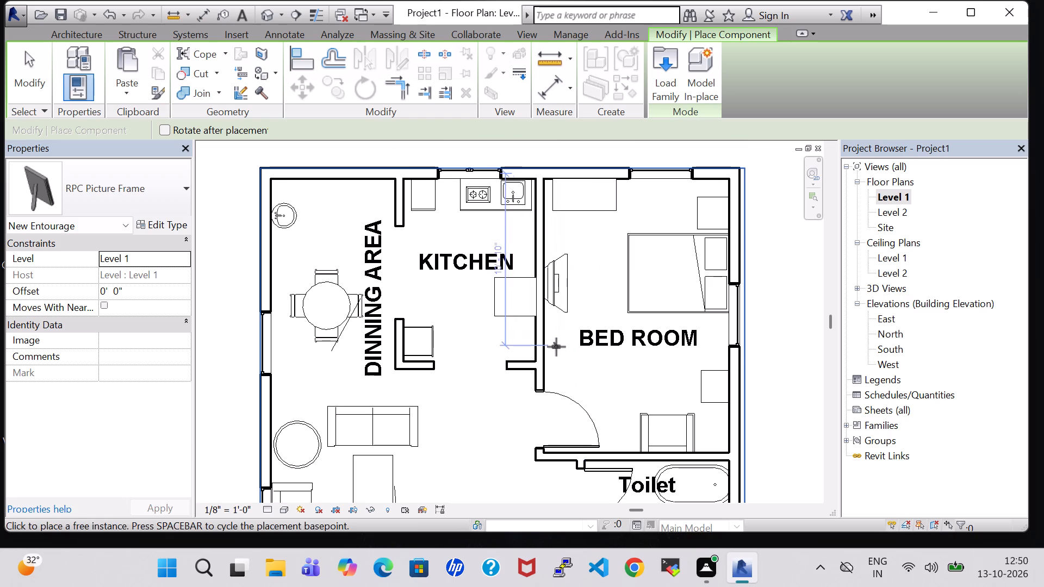
scroll(552, 347, up, 5)
key(space)
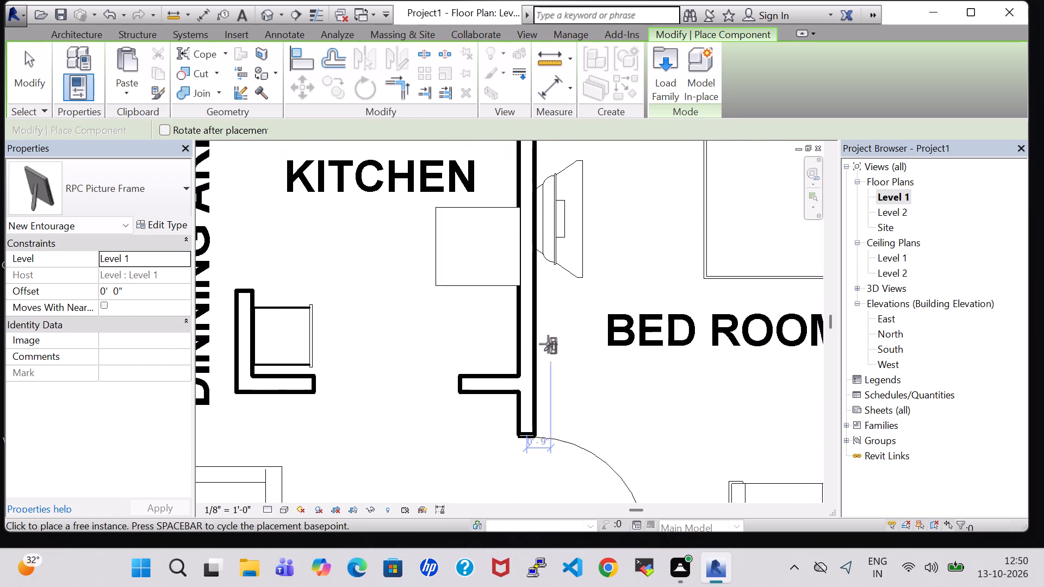
scroll(541, 342, up, 5)
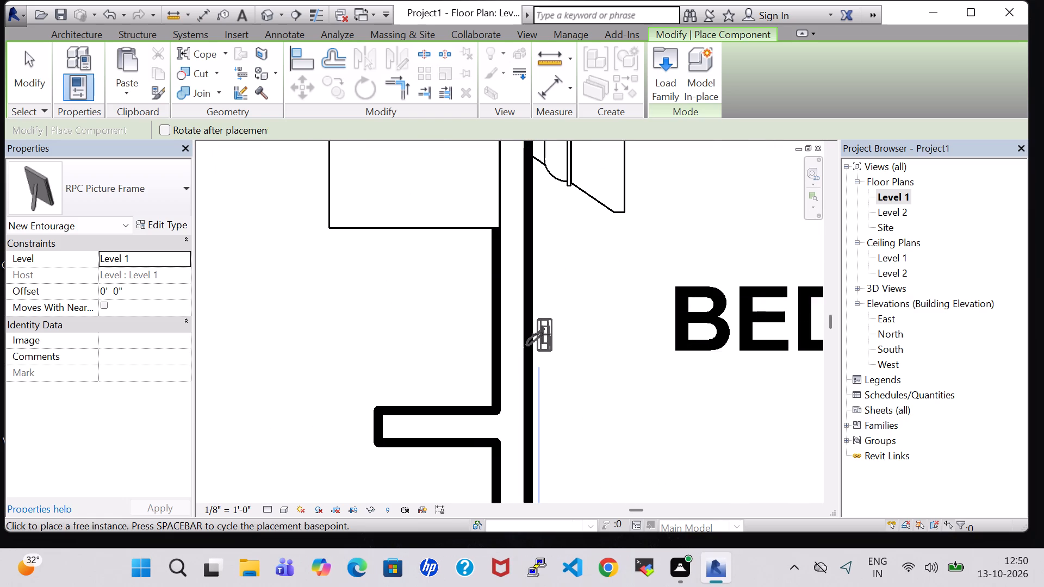
click(533, 341)
Place another RPC Picture Frame, rotated to suit, on the LIVING ROOM's front wall between the parking-side window and the double door.
scroll(569, 378, down, 3)
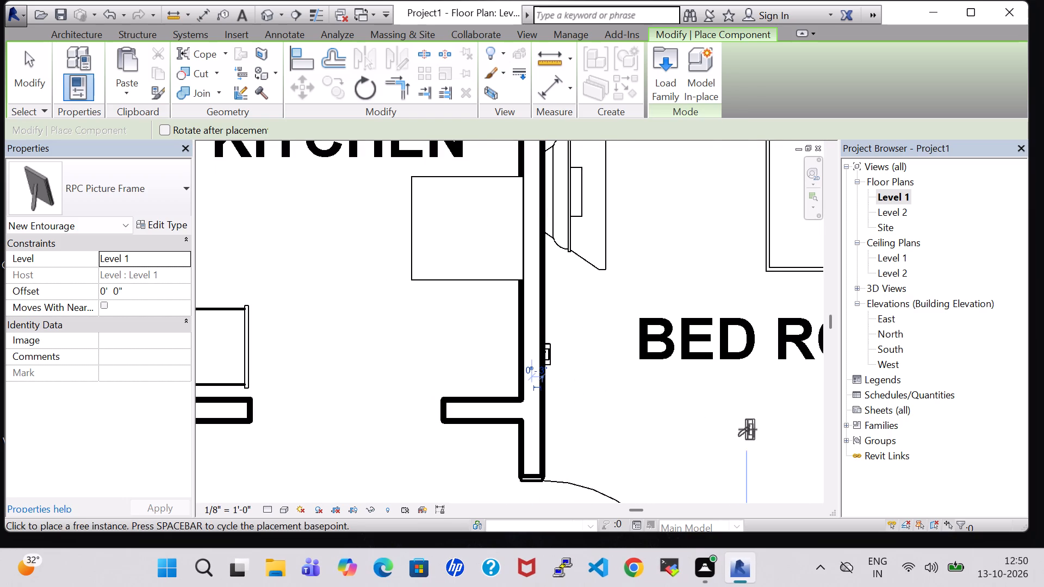
middle_drag(748, 429, 656, 359)
scroll(656, 359, down, 7)
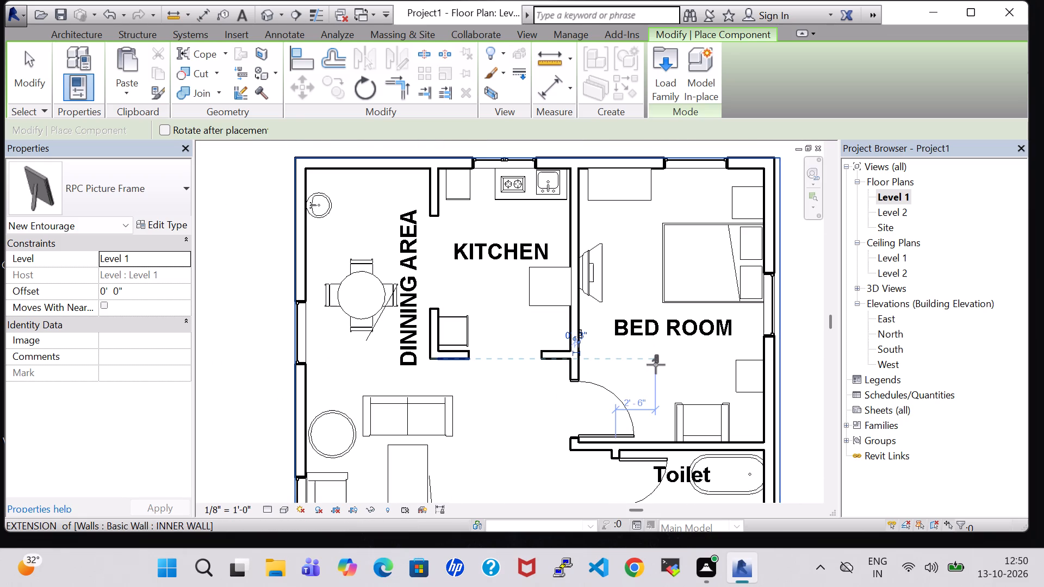
middle_click(656, 365)
middle_drag(525, 421, 594, 360)
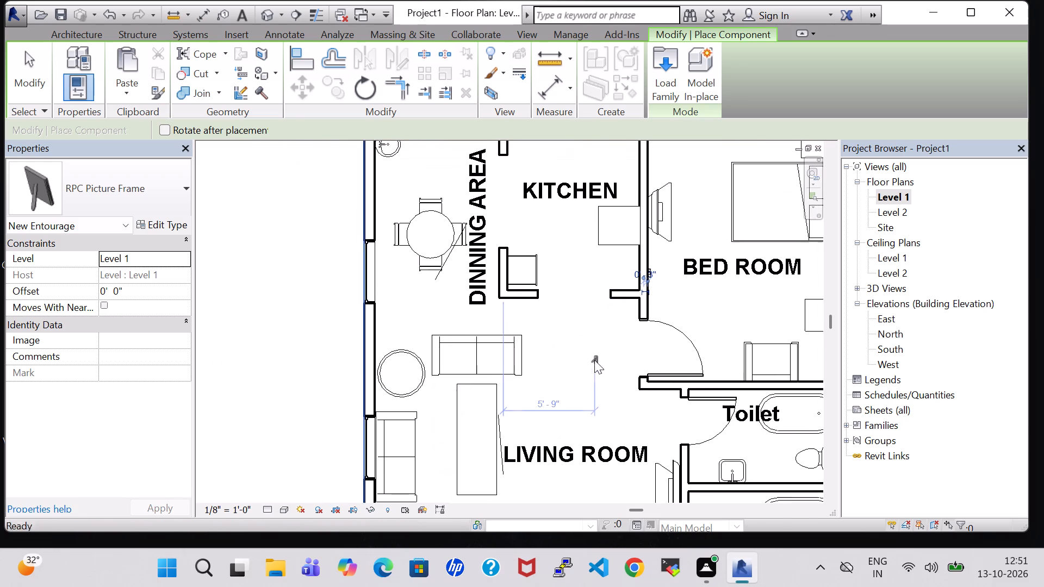
middle_drag(594, 360, 596, 205)
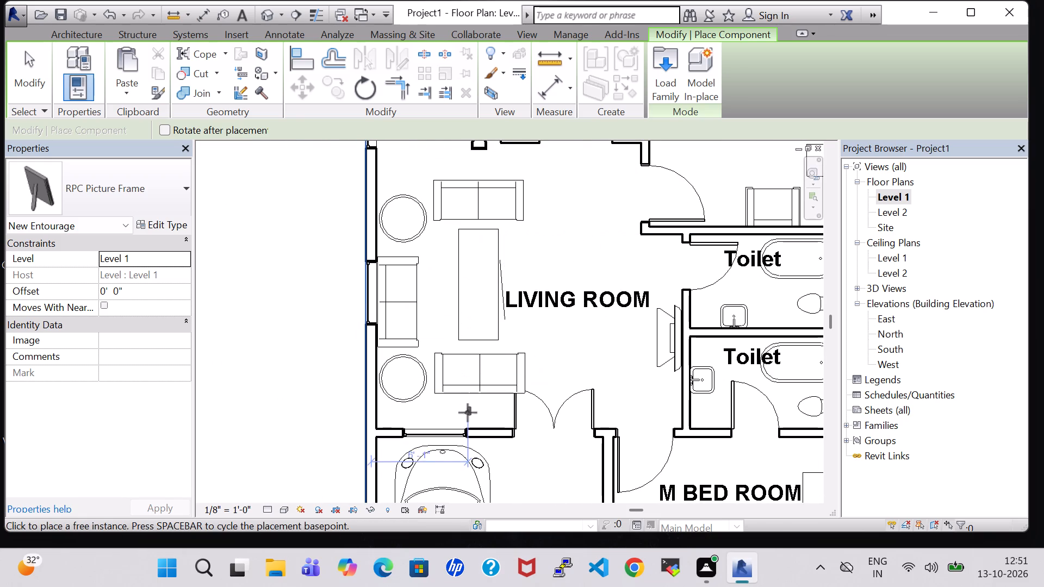
key(space)
scroll(479, 423, up, 5)
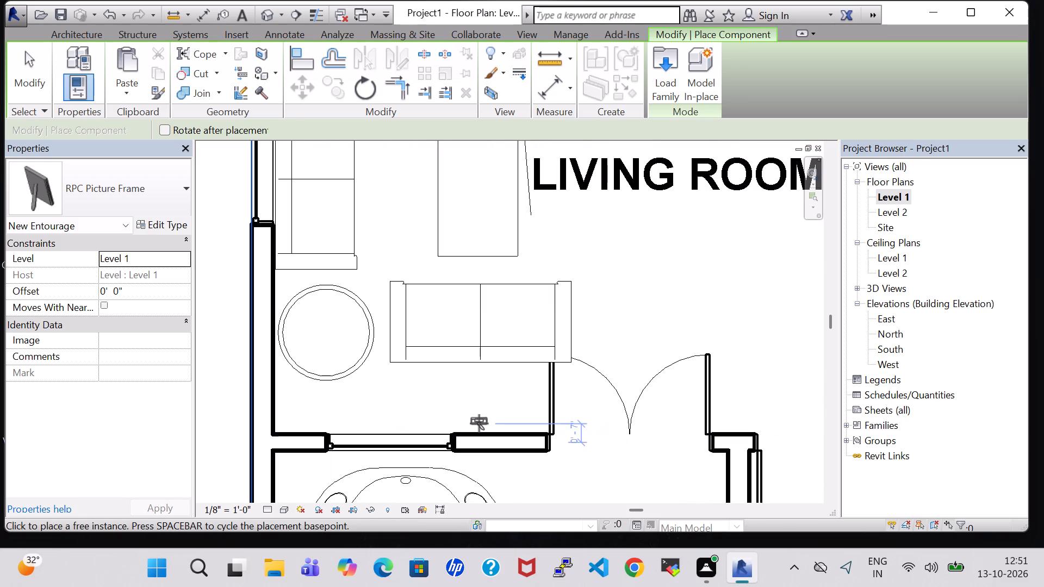
click(482, 433)
Place a rotated RPC Picture Frame against the M BED ROOM's exterior side wall, between the window and the front corner.
scroll(653, 257, down, 6)
middle_drag(653, 257, 590, 278)
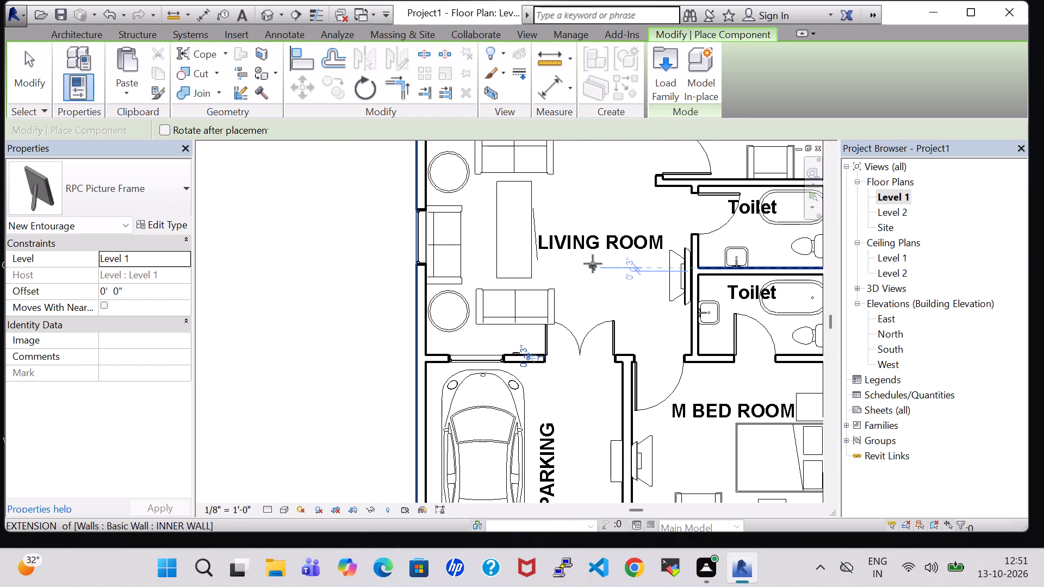
scroll(593, 264, down, 2)
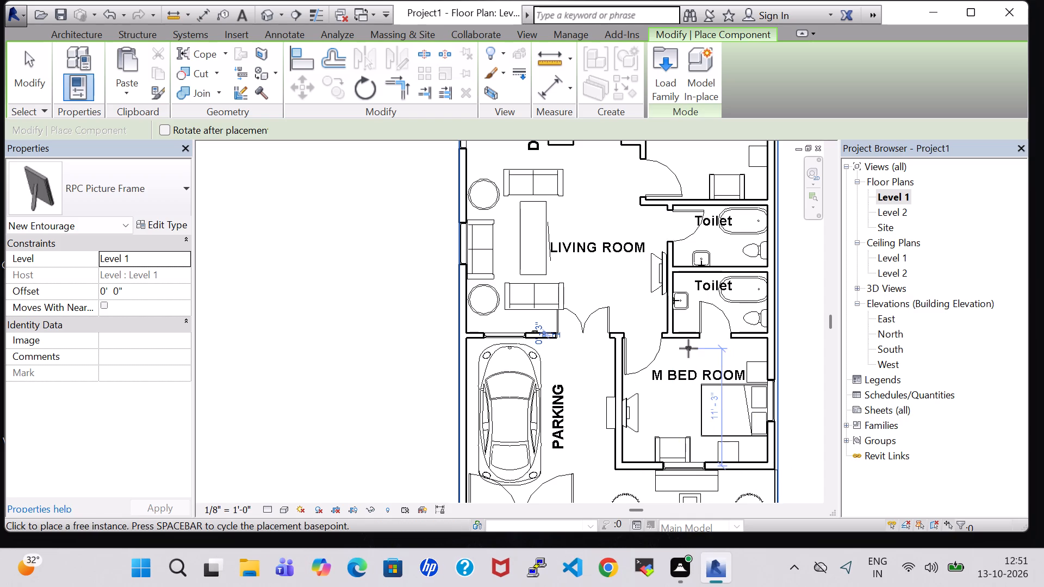
key(space)
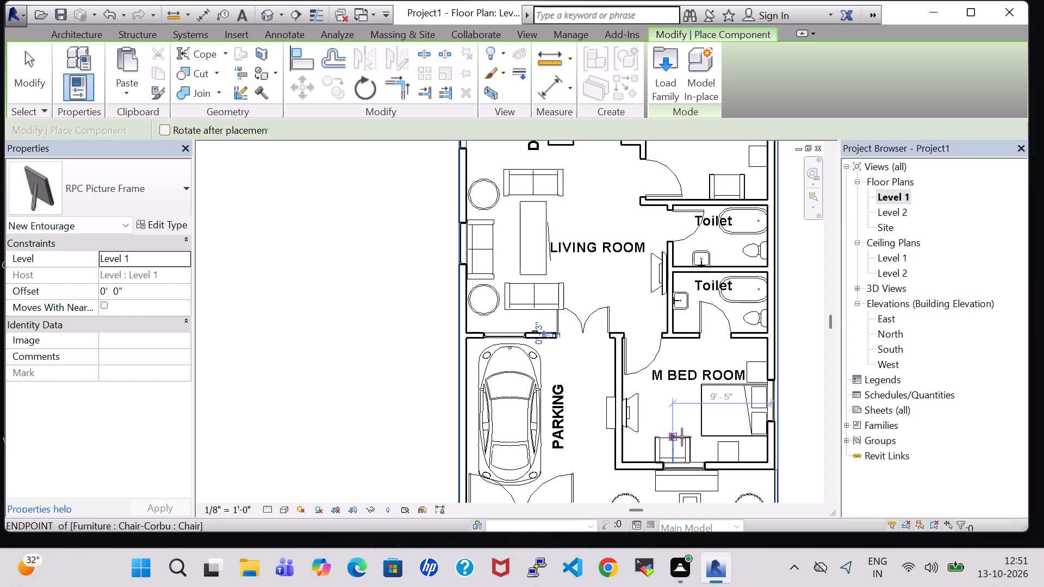
scroll(647, 388, up, 2)
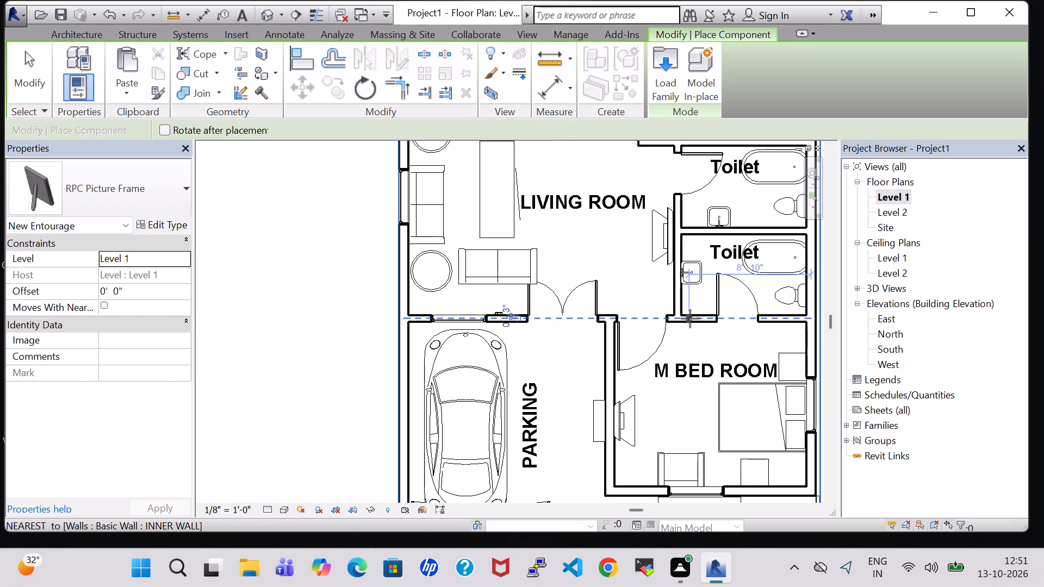
key(space)
scroll(692, 339, up, 5)
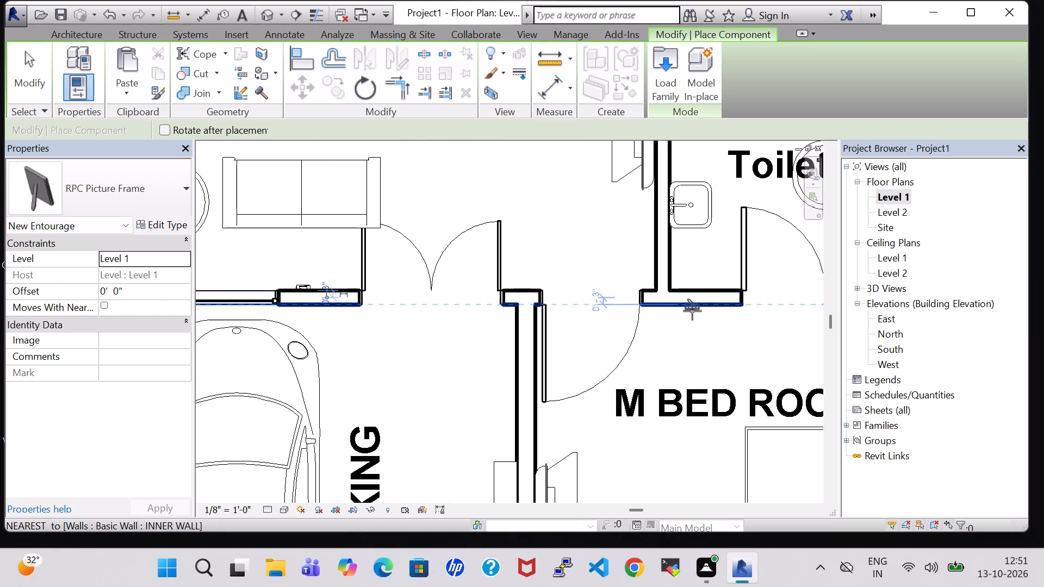
scroll(692, 311, down, 4)
middle_drag(691, 358, 679, 360)
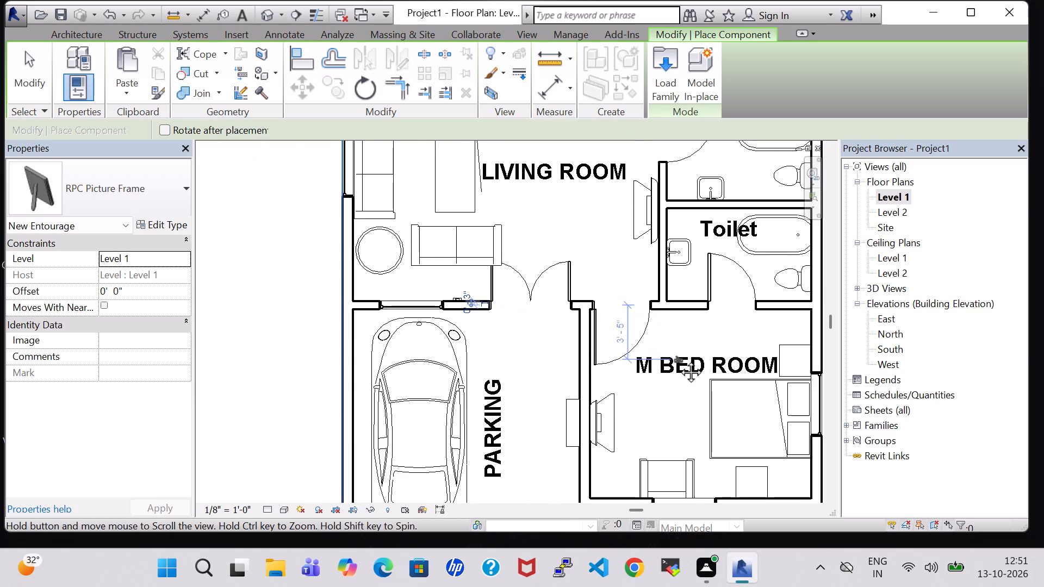
middle_drag(679, 360, 626, 358)
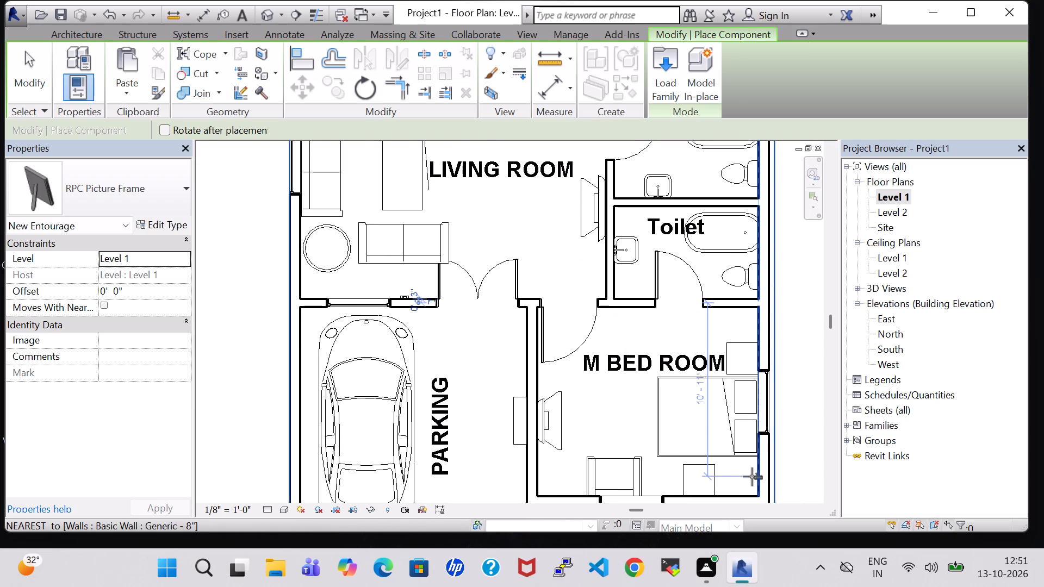
key(space)
scroll(747, 473, up, 5)
key(space)
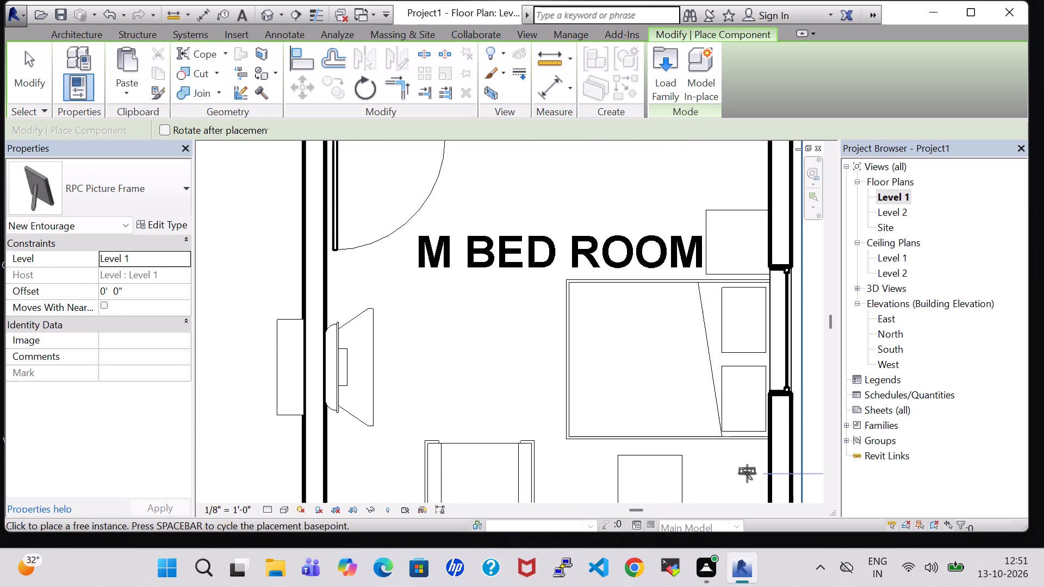
key(space)
scroll(747, 473, up, 2)
click(775, 472)
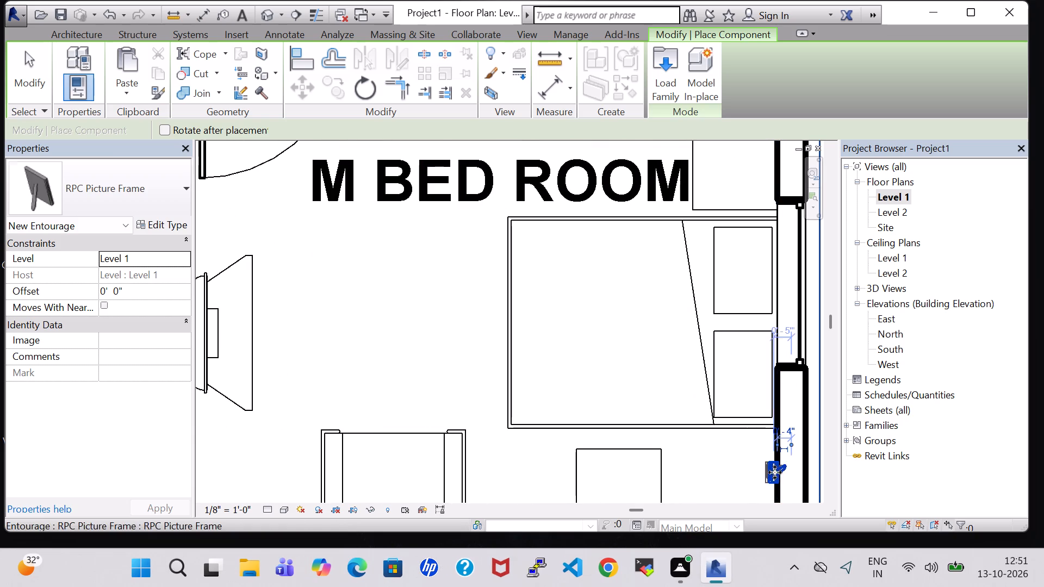
scroll(750, 455, down, 6)
scroll(573, 392, down, 2)
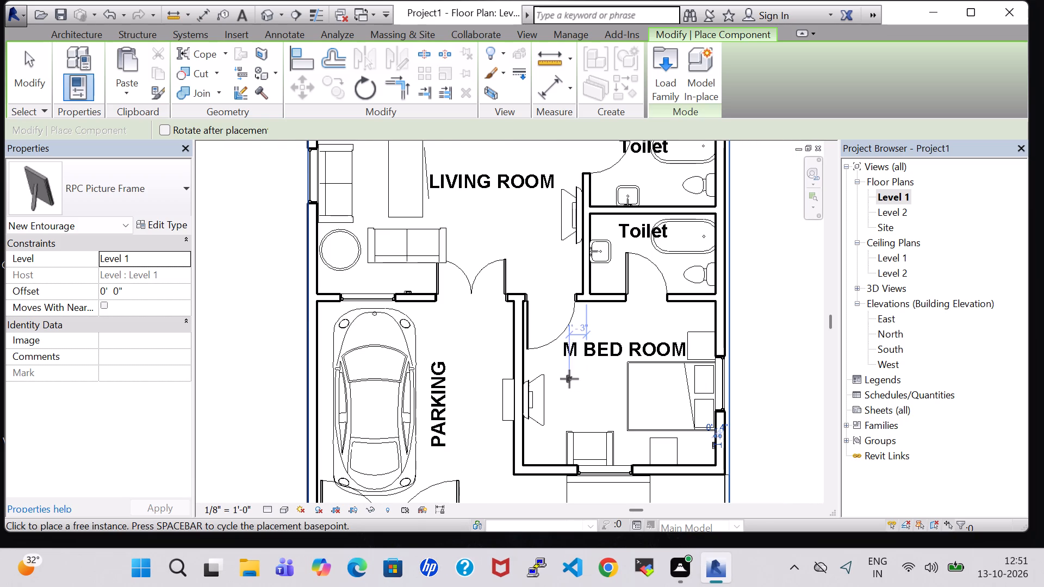
middle_drag(569, 379, 562, 447)
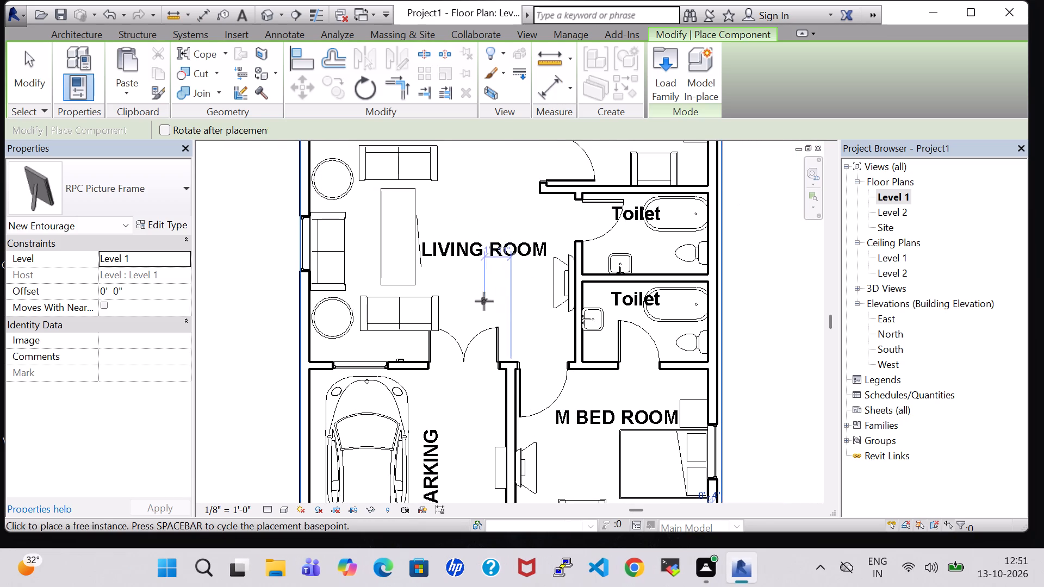
Place a rotated RPC Picture Frame on the LIVING ROOM's exterior side wall, beside the round table between the two windows, and nudge it flush to the wall.
middle_drag(484, 301, 527, 365)
scroll(484, 301, down, 1)
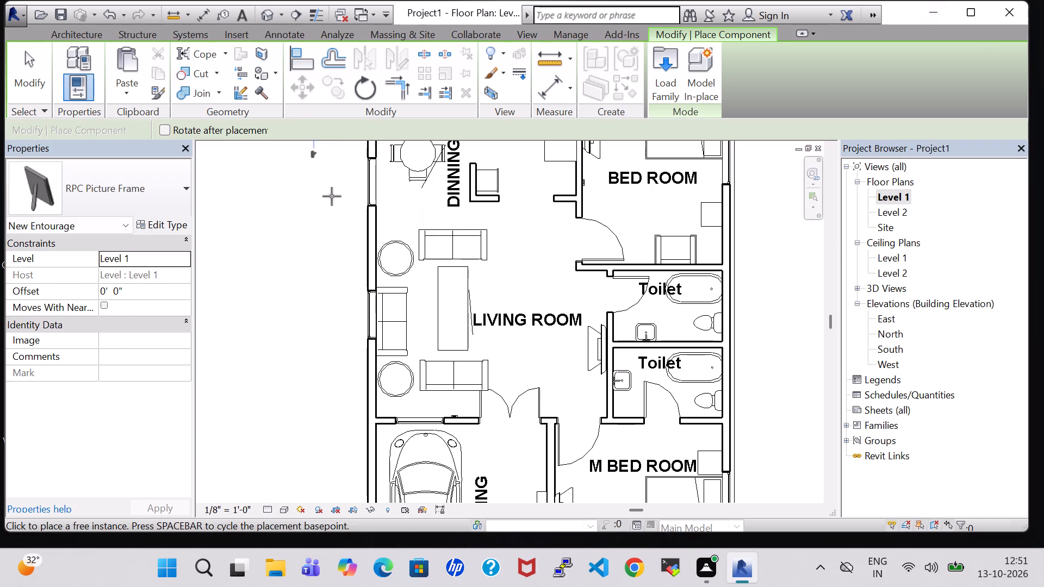
scroll(381, 227, up, 4)
key(space)
key(space)
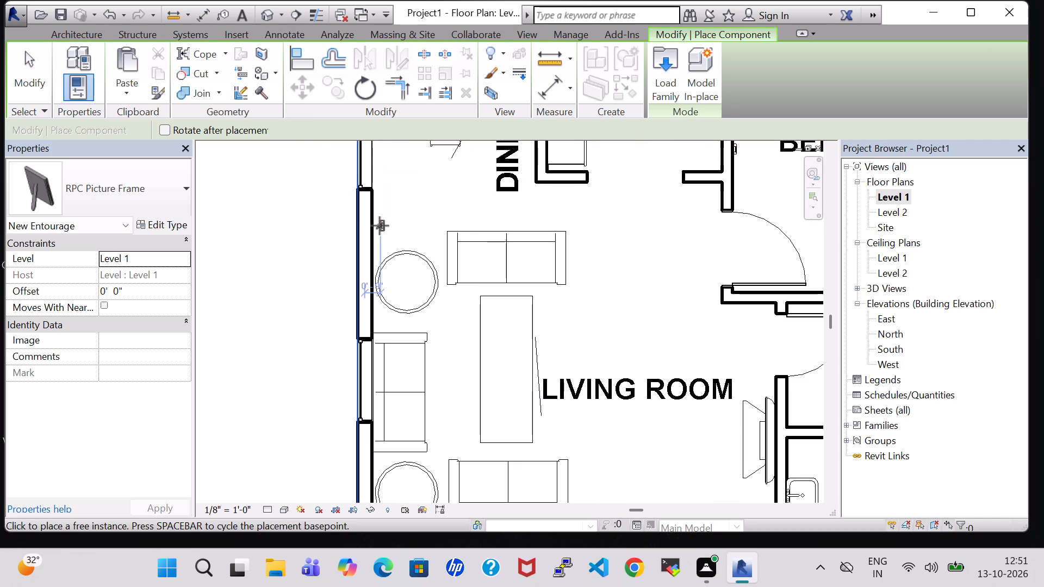
scroll(376, 226, up, 4)
click(376, 226)
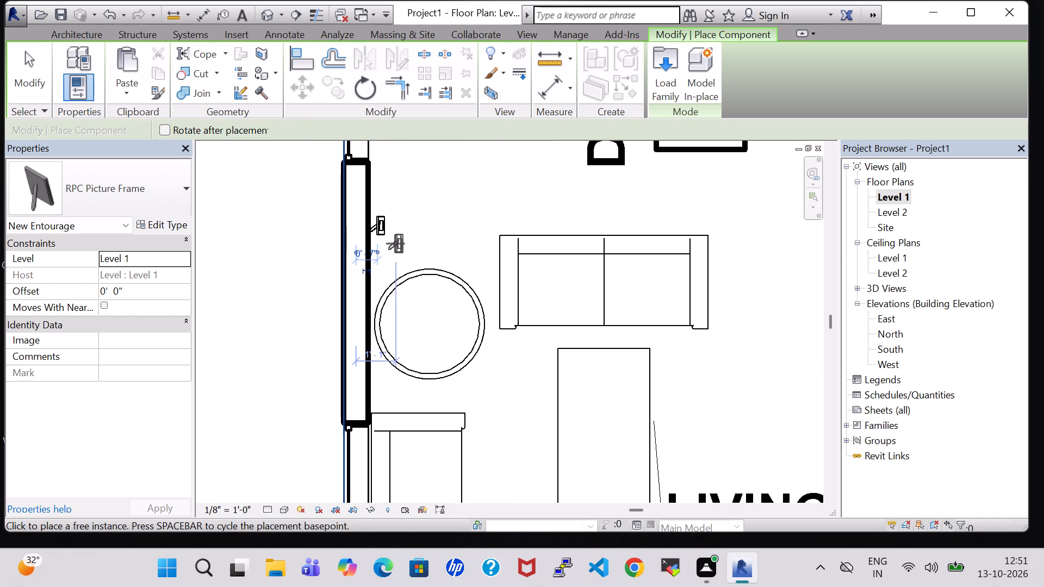
key(Escape)
key(Escape)
click(387, 217)
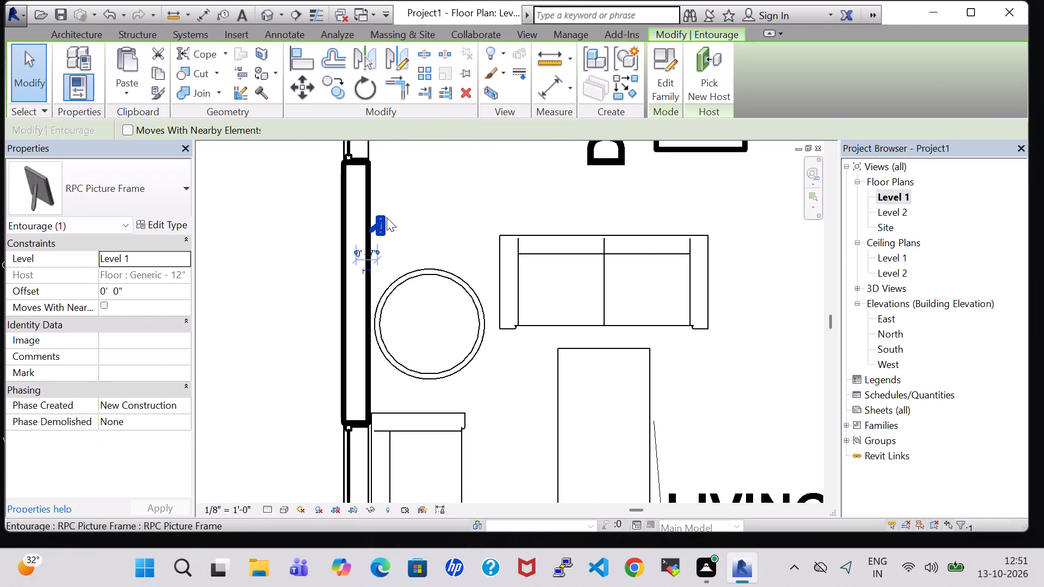
key(Left)
key(Left)
key(Left)
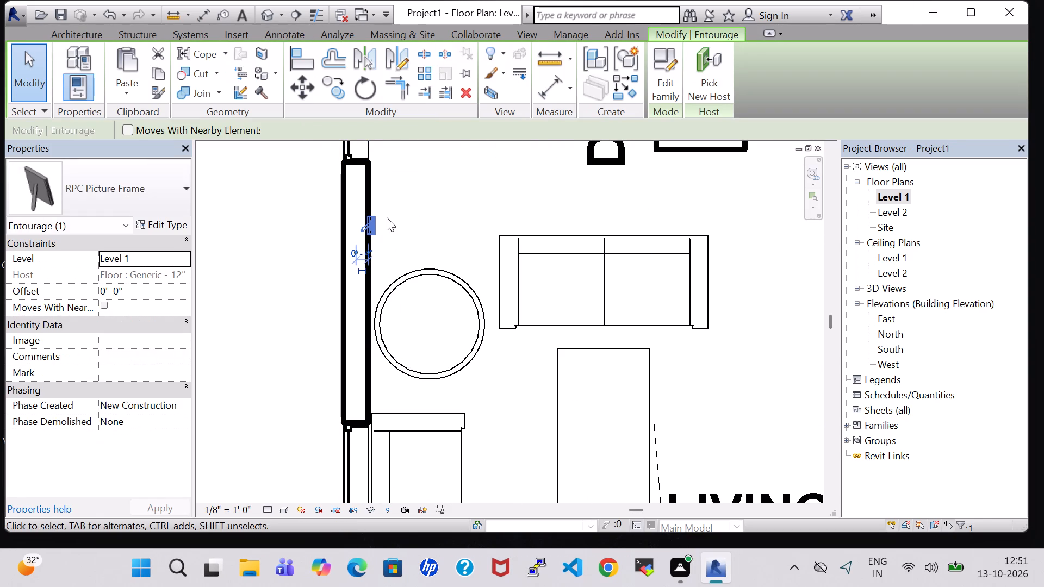
click(286, 276)
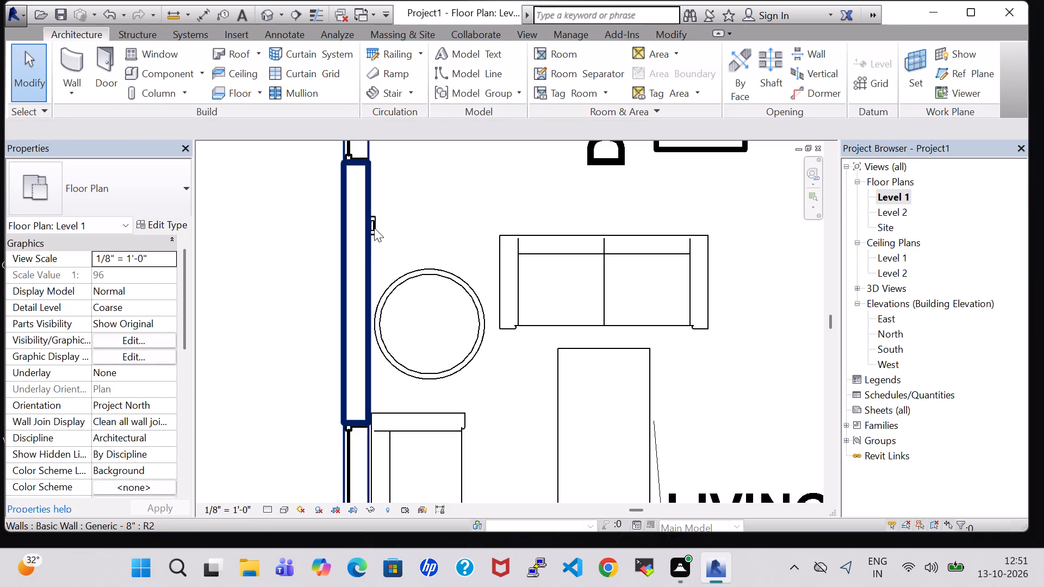
Set the offset of the picture frame on the LIVING ROOM's exterior side wall to 5' 0".
click(374, 228)
click(229, 308)
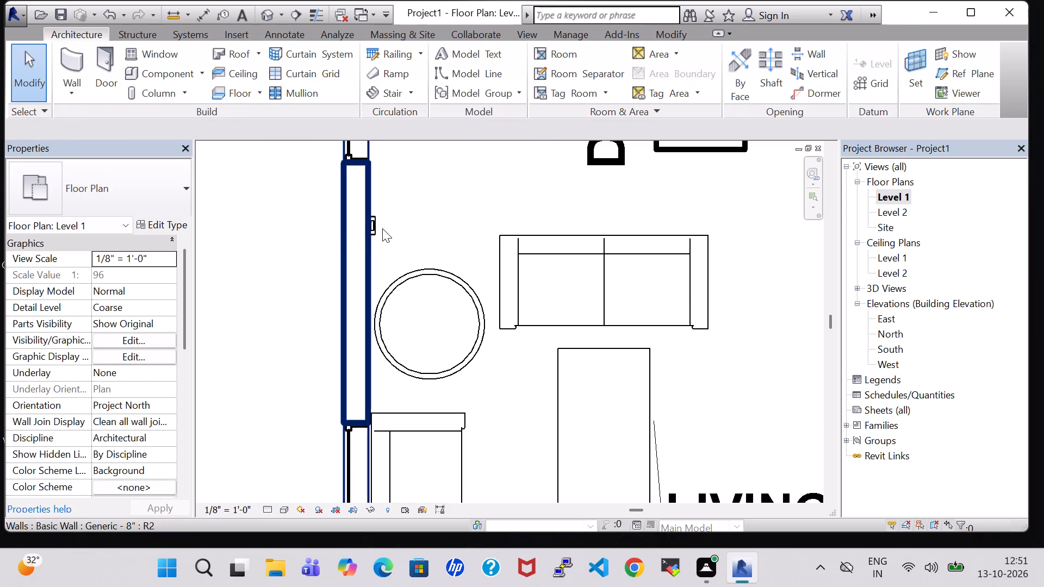
click(376, 221)
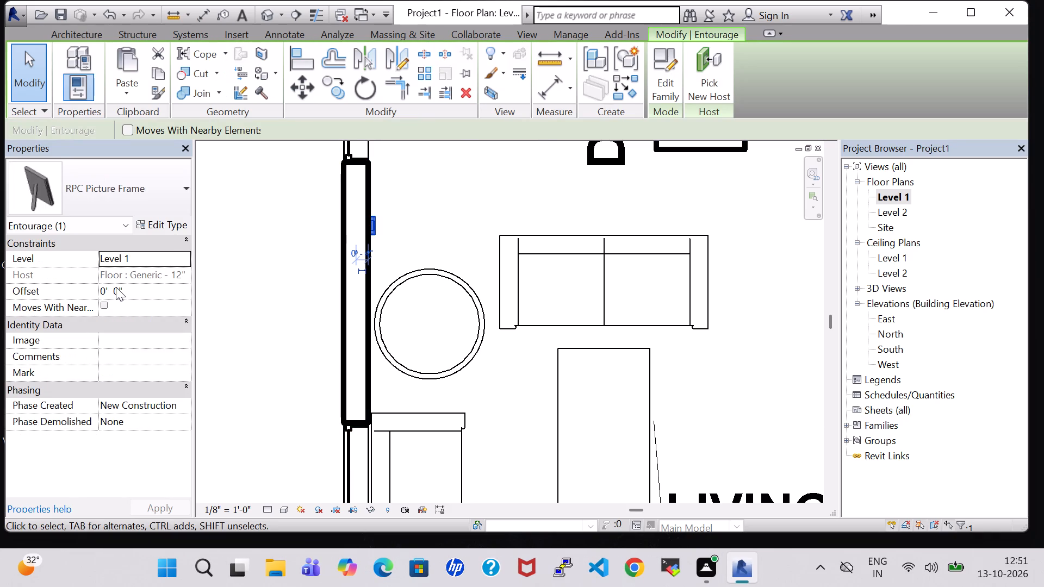
click(108, 292)
key(Left)
key(BackSpace)
key(5)
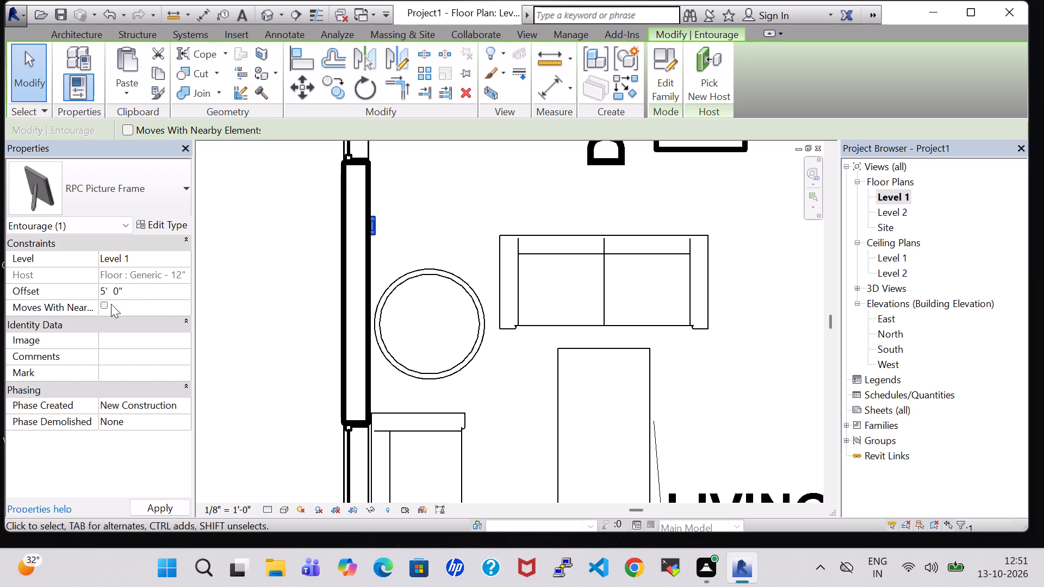
key(Return)
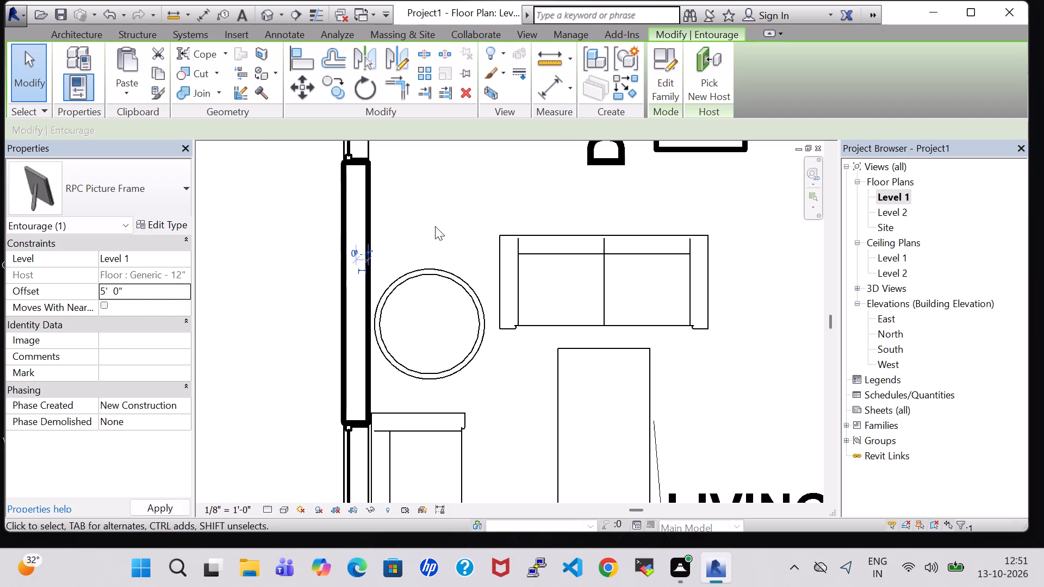
Set the offset of the picture frame on the LIVING ROOM's front wall, between the parking-side window and the double door, to 5' 0".
scroll(435, 226, down, 2)
middle_drag(433, 191, 431, 573)
scroll(463, 347, down, 2)
middle_drag(591, 417, 585, 410)
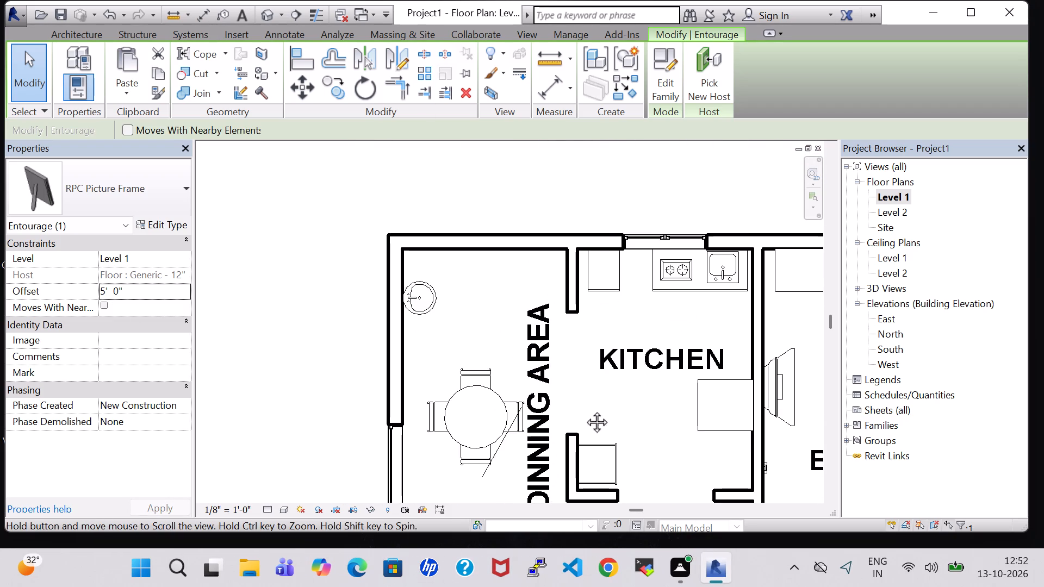
middle_drag(585, 410, 504, 251)
middle_drag(558, 400, 602, 322)
middle_drag(598, 378, 598, 298)
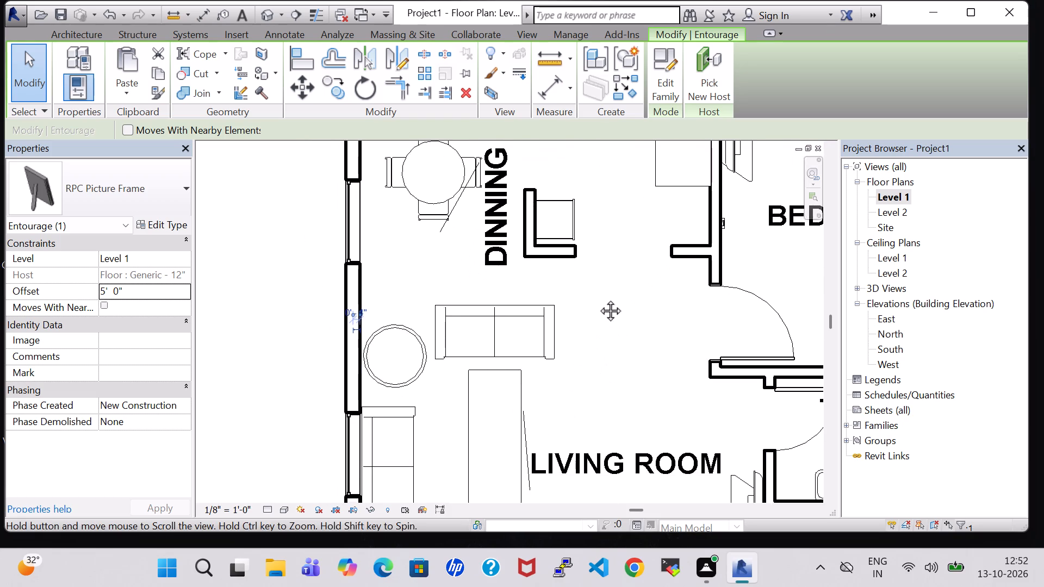
middle_drag(598, 298, 601, 148)
click(506, 397)
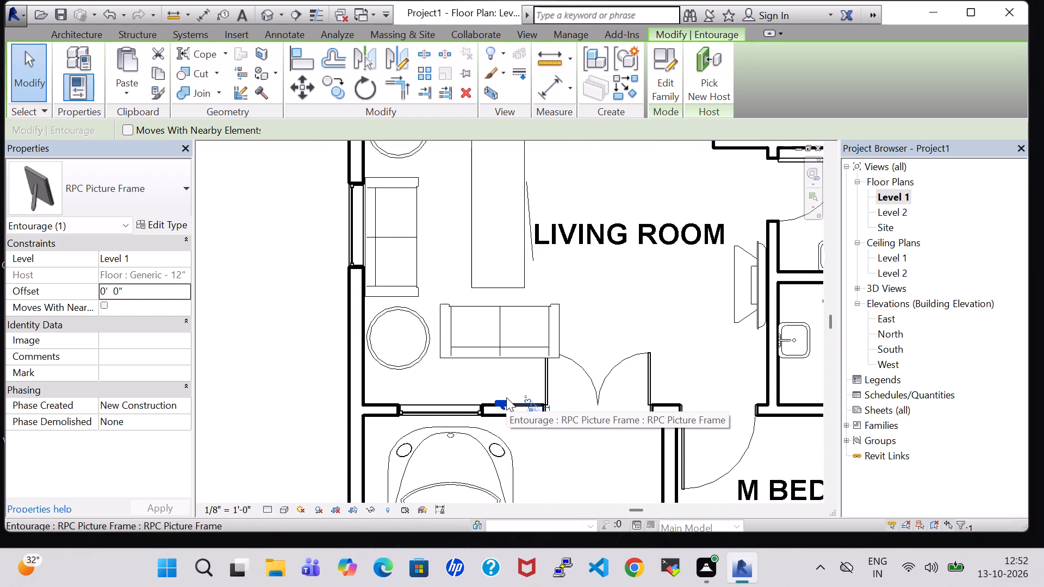
click(107, 289)
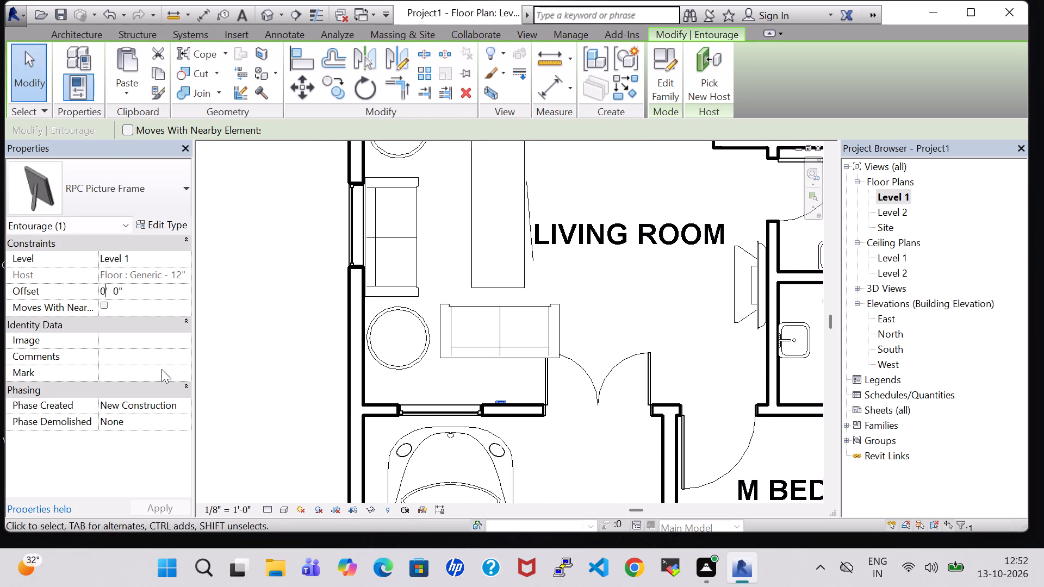
key(BackSpace)
key(5)
key(Return)
Set the offset of the picture frame on the M BED ROOM's exterior side wall to 5' 0".
scroll(472, 391, down, 2)
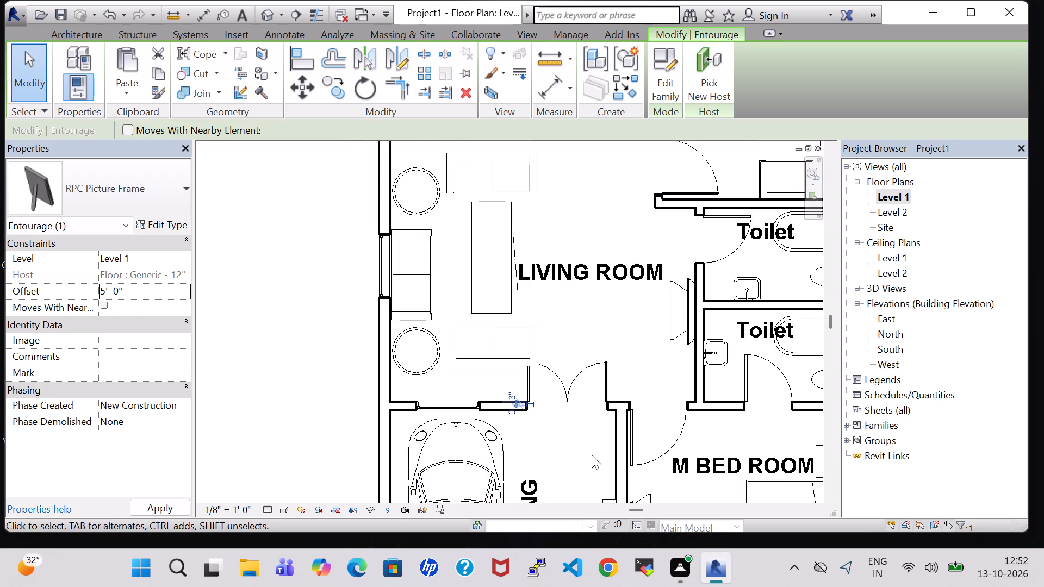
middle_drag(592, 455, 470, 352)
middle_drag(573, 402, 567, 344)
scroll(723, 422, up, 5)
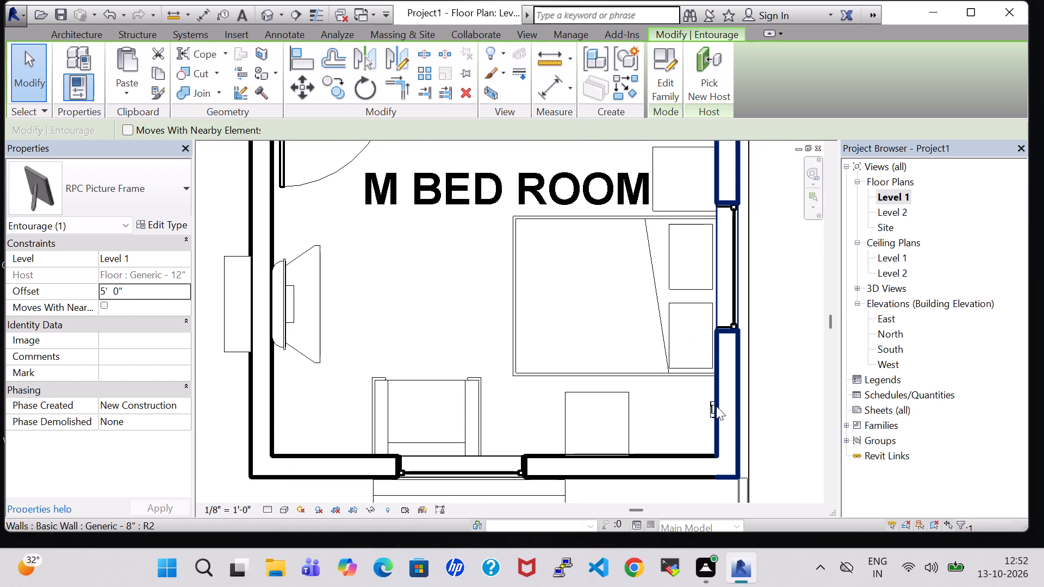
scroll(709, 409, up, 4)
click(711, 408)
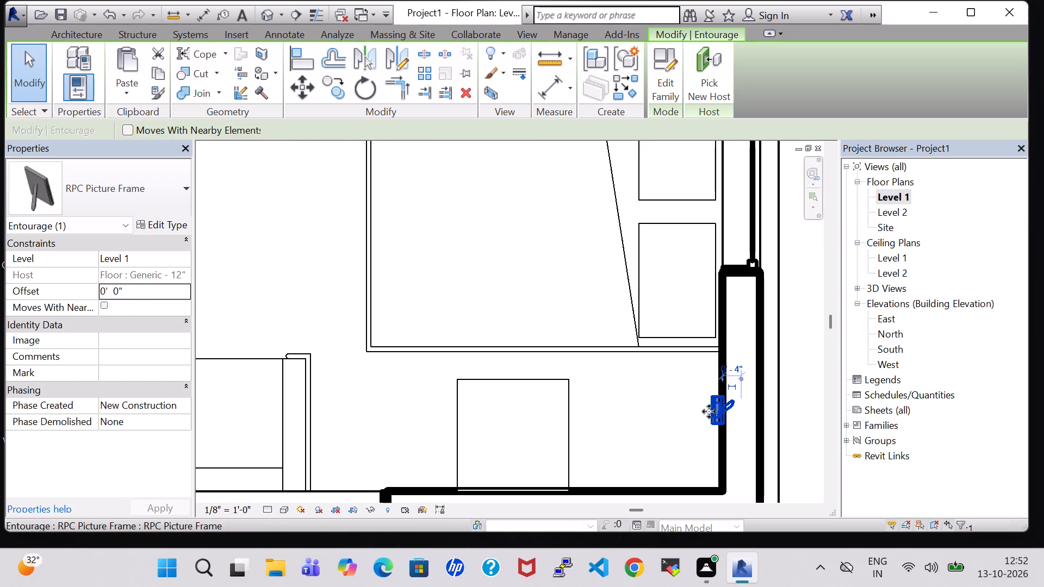
click(106, 285)
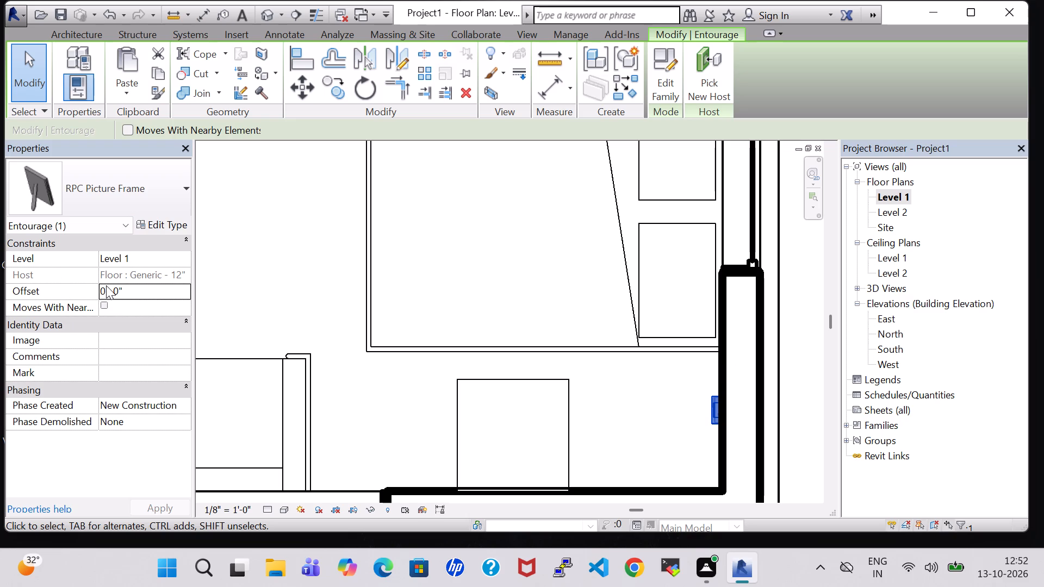
key(BackSpace)
key(5)
key(Return)
Set the offset of the picture frame on the BED ROOM side of the kitchen partition wall to 5' 0".
scroll(480, 355, down, 3)
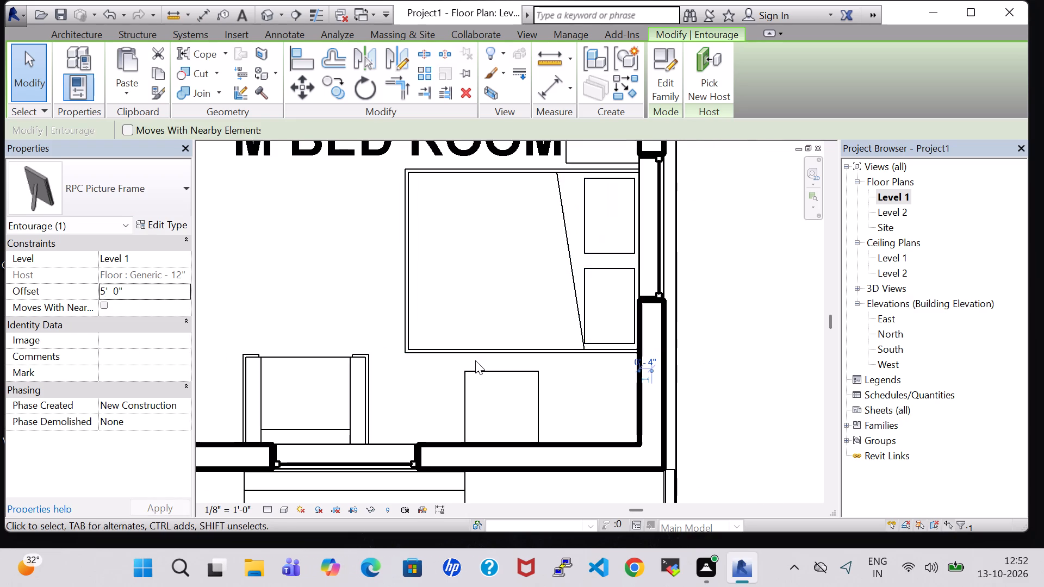
middle_drag(471, 361, 413, 457)
scroll(413, 457, down, 2)
scroll(387, 382, down, 2)
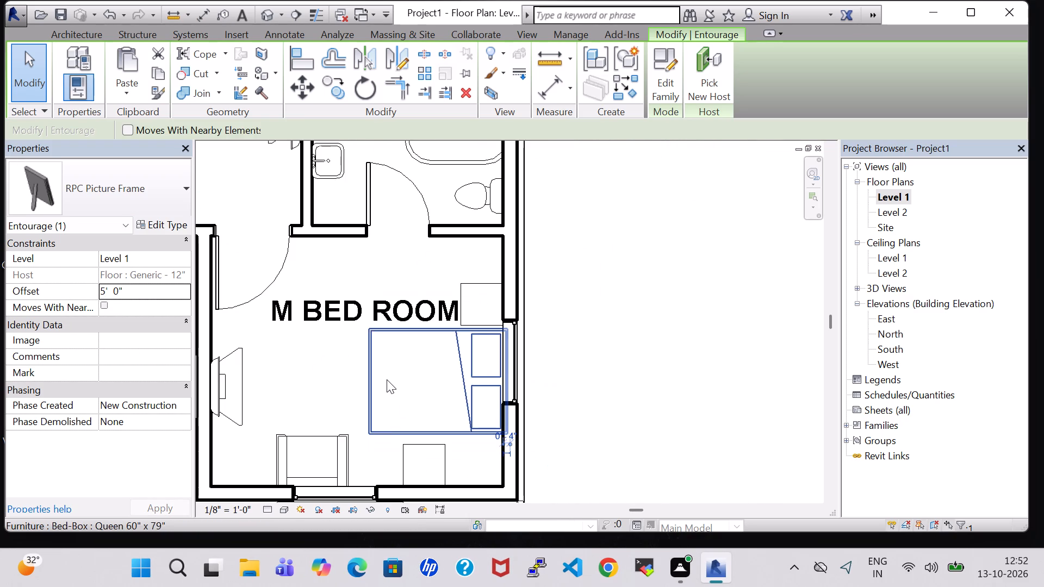
middle_drag(271, 336, 332, 352)
scroll(271, 336, down, 1)
scroll(332, 352, down, 3)
middle_drag(332, 355, 427, 410)
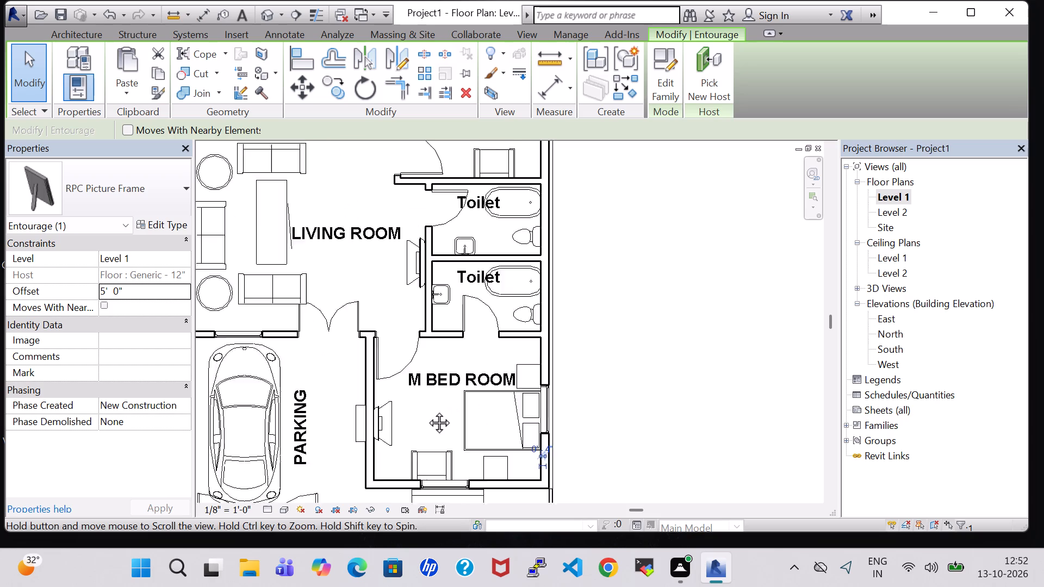
middle_drag(427, 410, 428, 411)
middle_drag(399, 300, 406, 386)
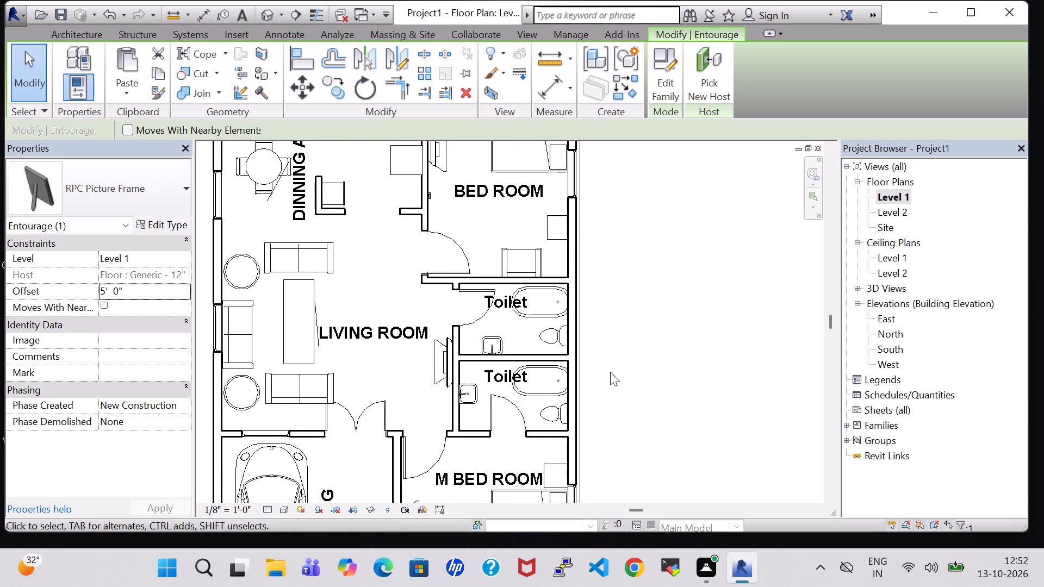
middle_drag(633, 283, 635, 411)
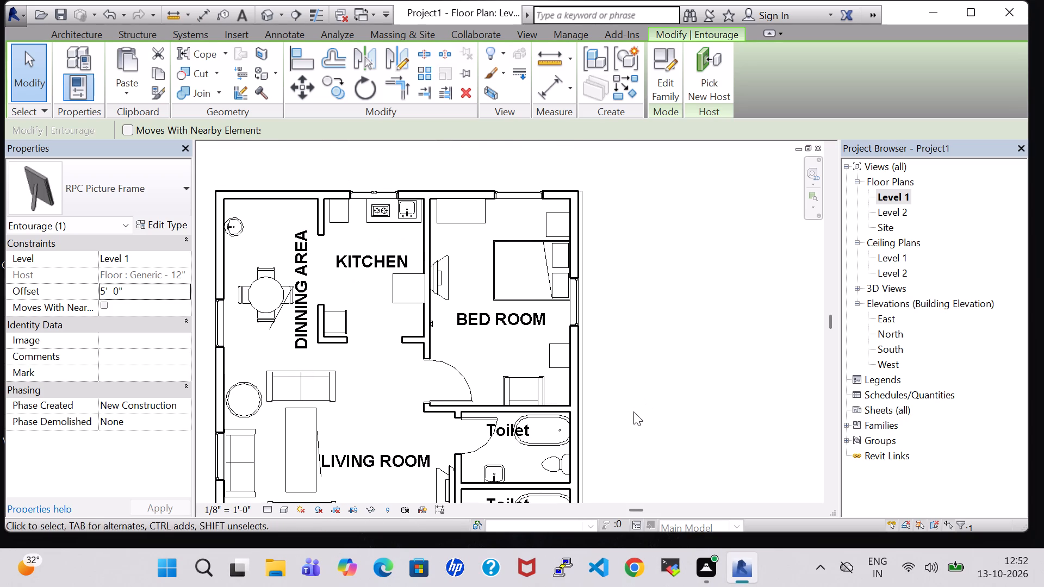
scroll(475, 356, up, 5)
middle_drag(418, 319, 504, 359)
scroll(504, 359, up, 5)
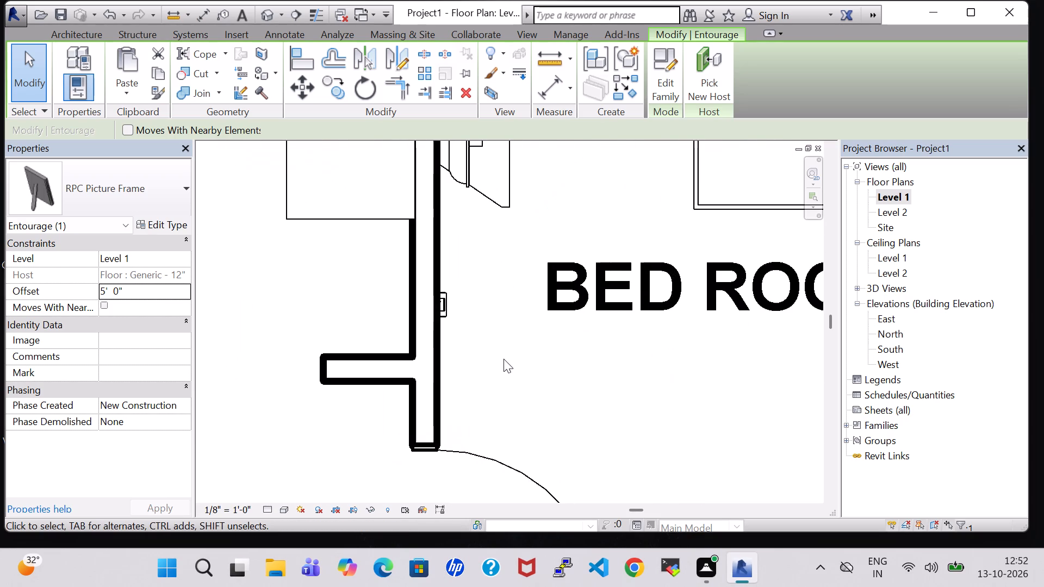
click(450, 305)
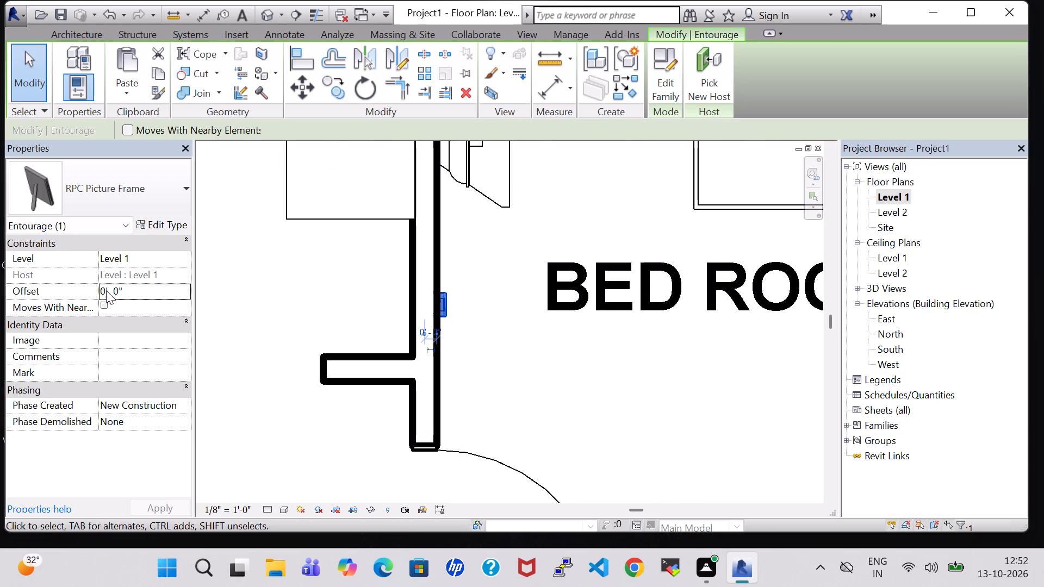
click(106, 290)
key(BackSpace)
key(5)
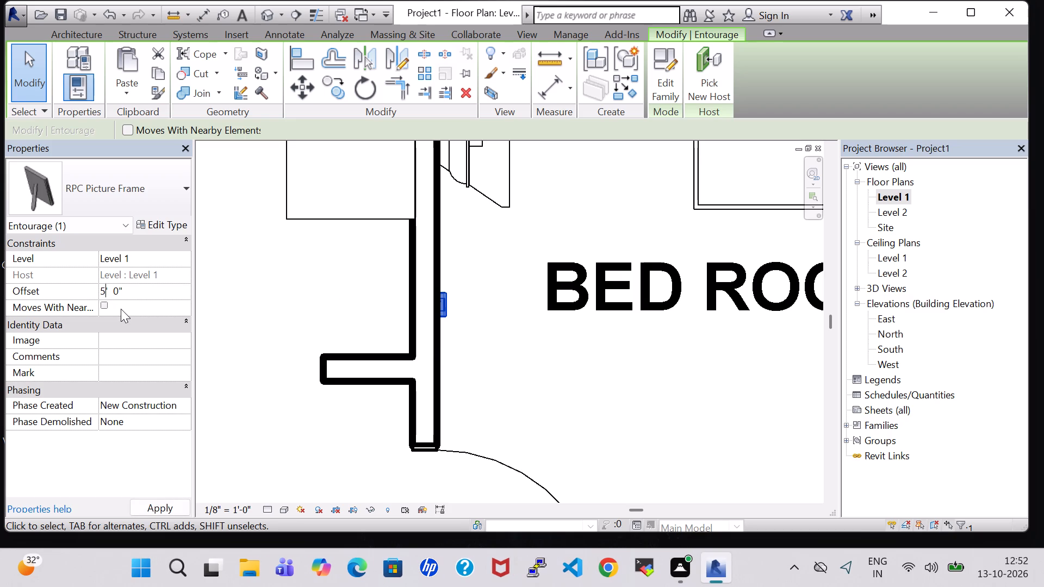
key(Return)
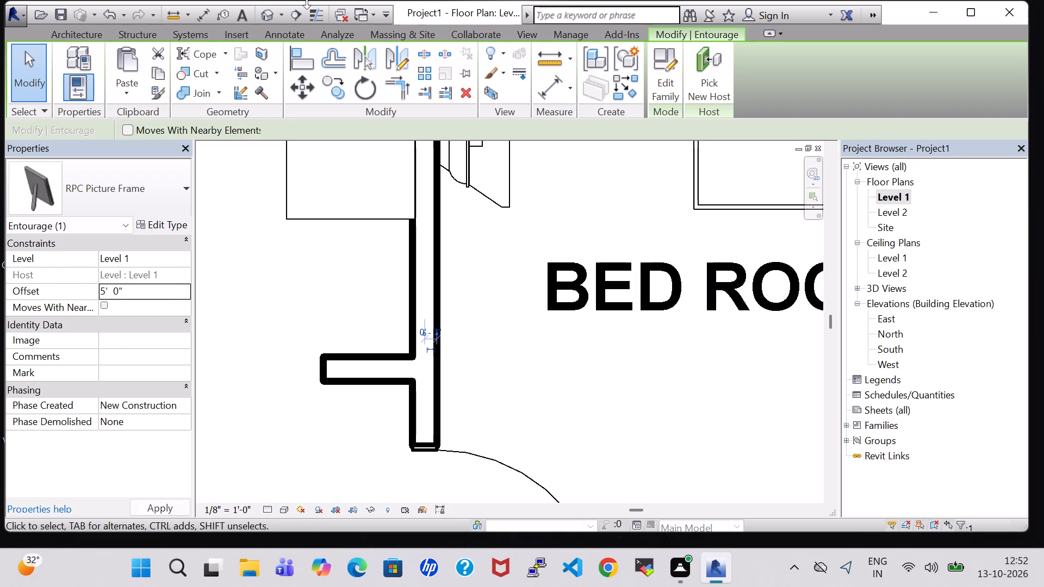
In the 3D view, nudge the picture frame between the LIVING ROOM's exterior side windows outward into the wall and slightly sideways along it.
click(269, 12)
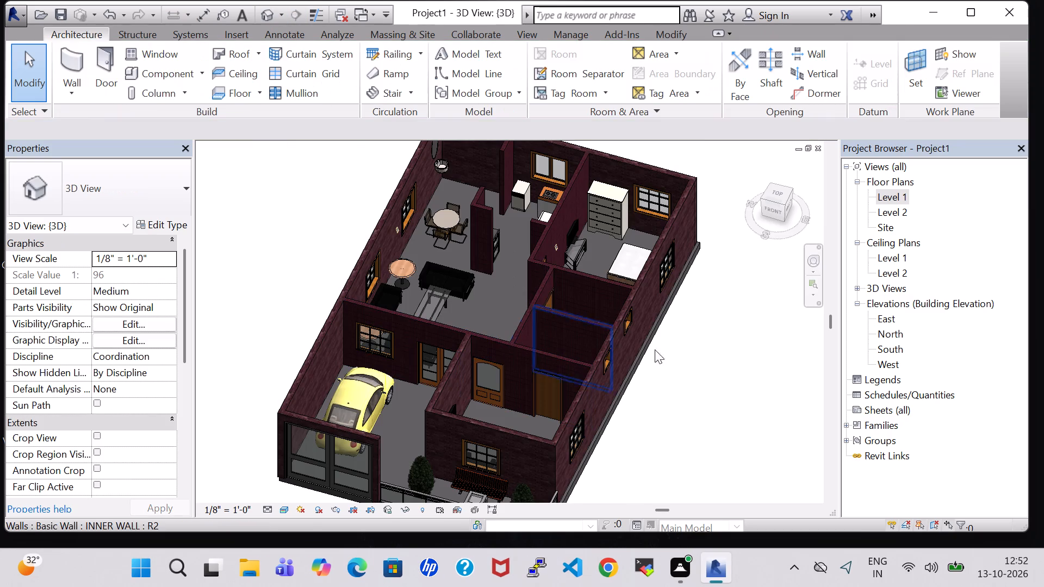
shift+middle_drag(702, 355, 594, 384)
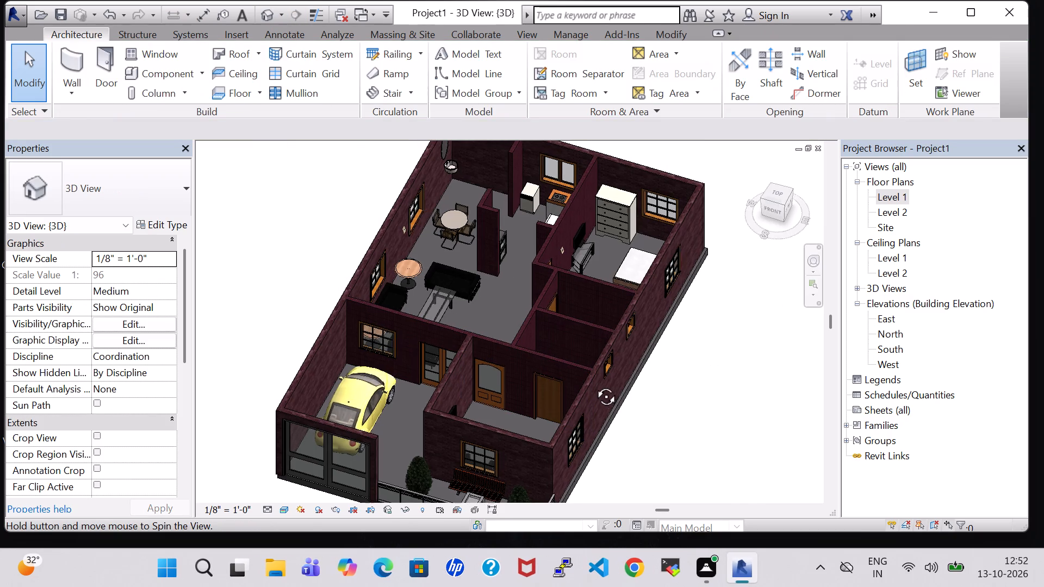
shift+middle_drag(594, 384, 556, 377)
scroll(636, 378, up, 9)
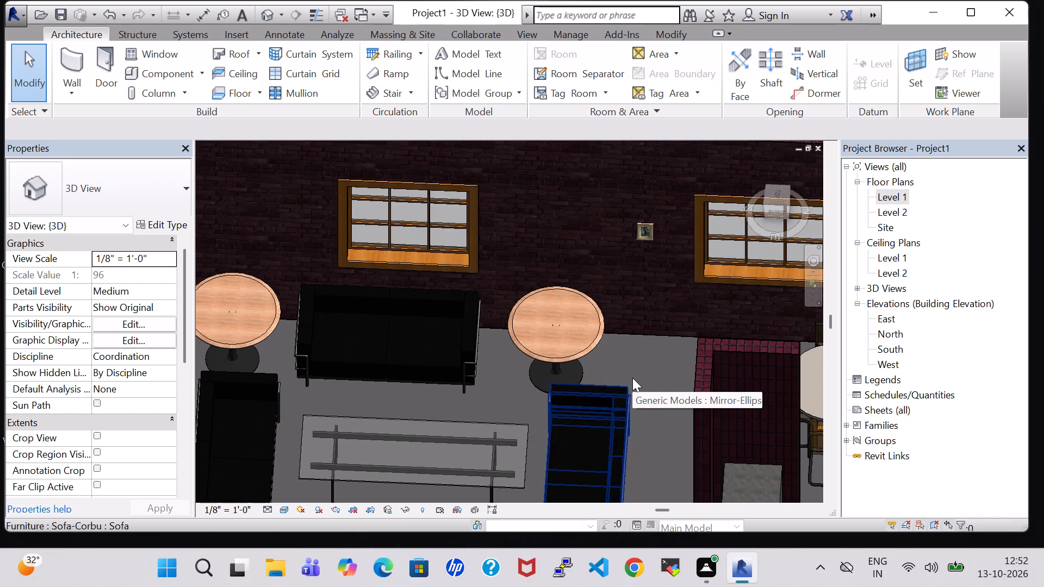
shift+middle_drag(657, 394, 655, 346)
middle_drag(651, 330, 608, 341)
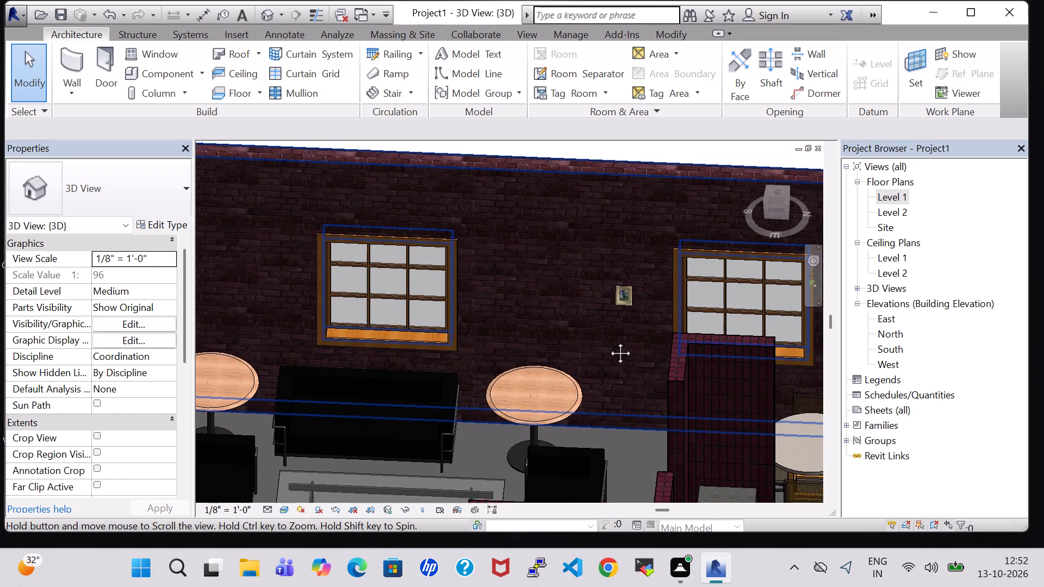
middle_drag(608, 341, 587, 349)
scroll(588, 346, up, 4)
click(588, 284)
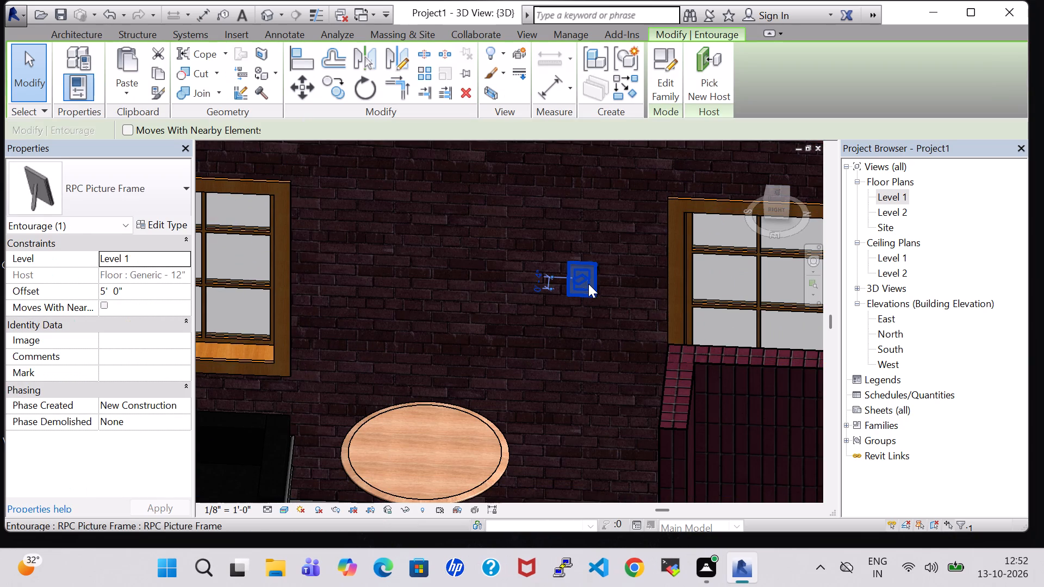
scroll(586, 321, down, 4)
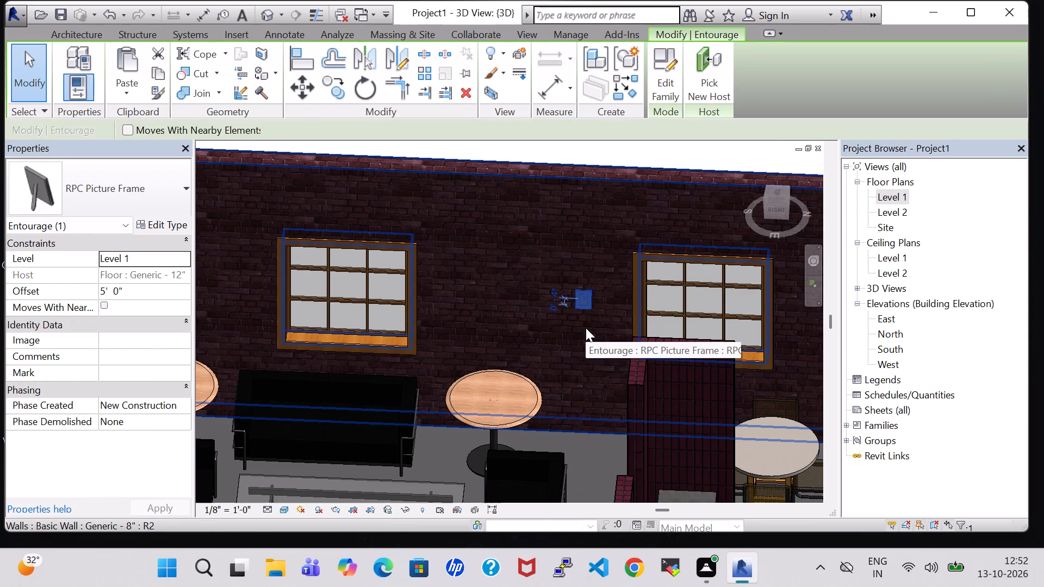
key(Up)
key(Up)
key(Up)
key(Up)
key(Up)
key(Up)
key(Up)
key(Up)
key(Up)
key(Up)
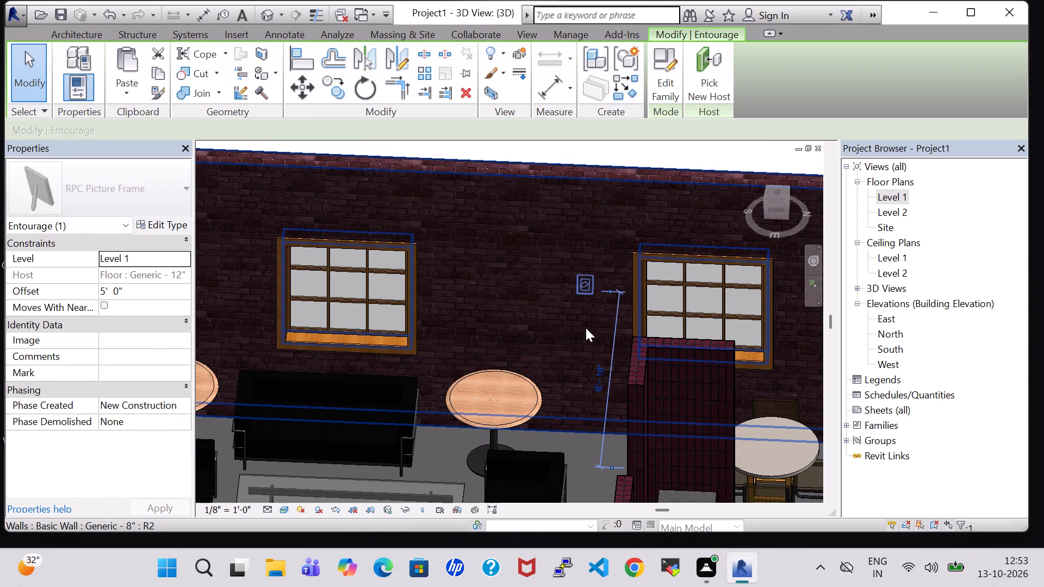
key(Up)
key(Up)
key(Up)
key(Up)
key(Up)
key(Up)
key(Up)
key(Up)
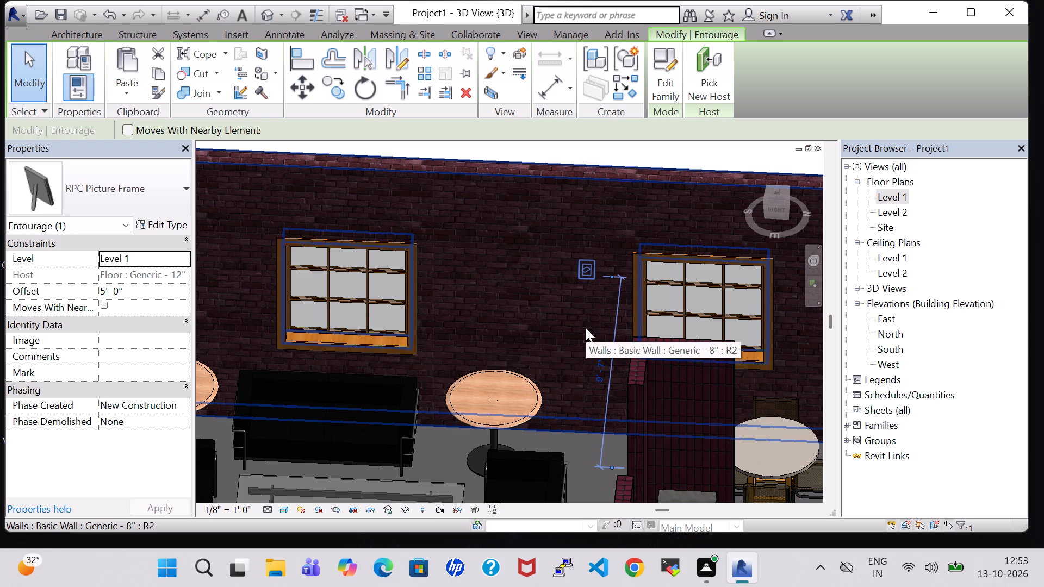
key(Left)
key(Left)
key(Left)
key(Left)
key(Left)
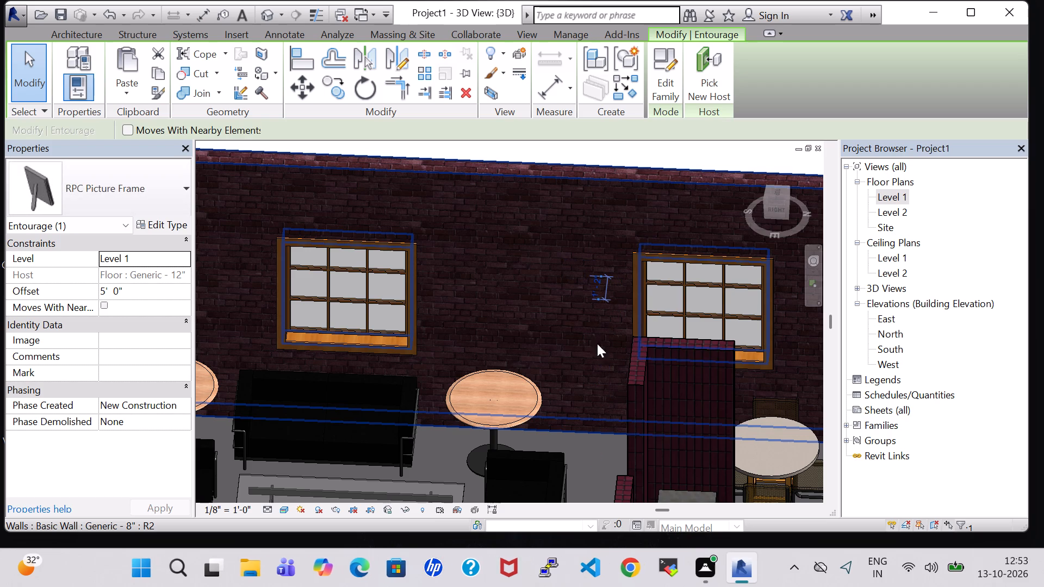
click(591, 467)
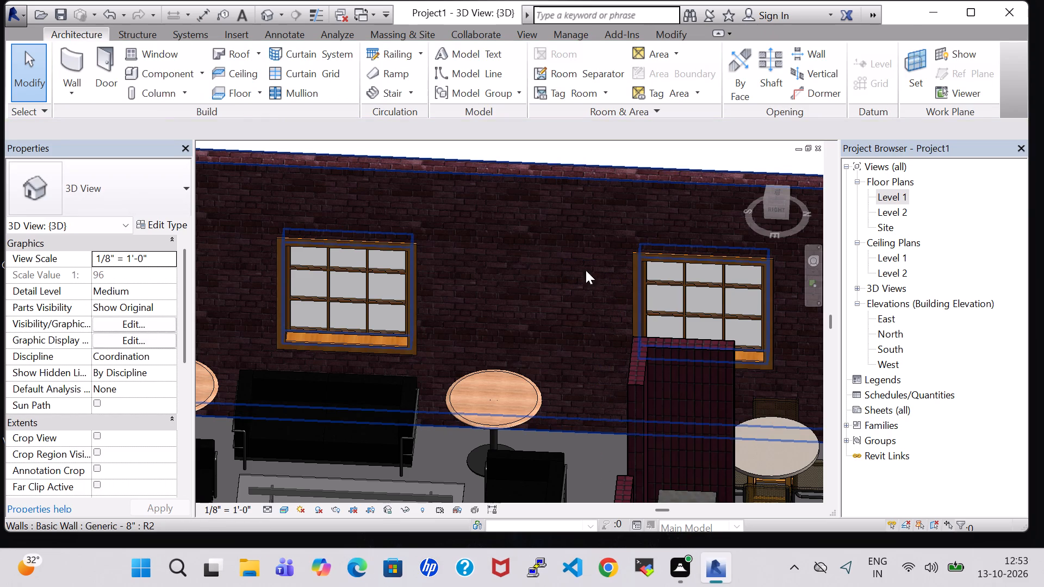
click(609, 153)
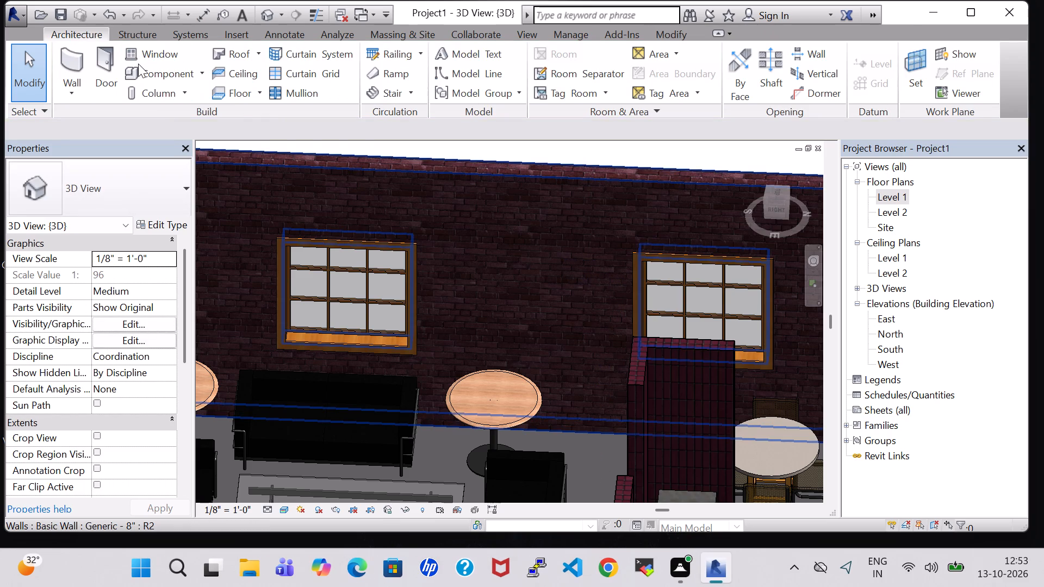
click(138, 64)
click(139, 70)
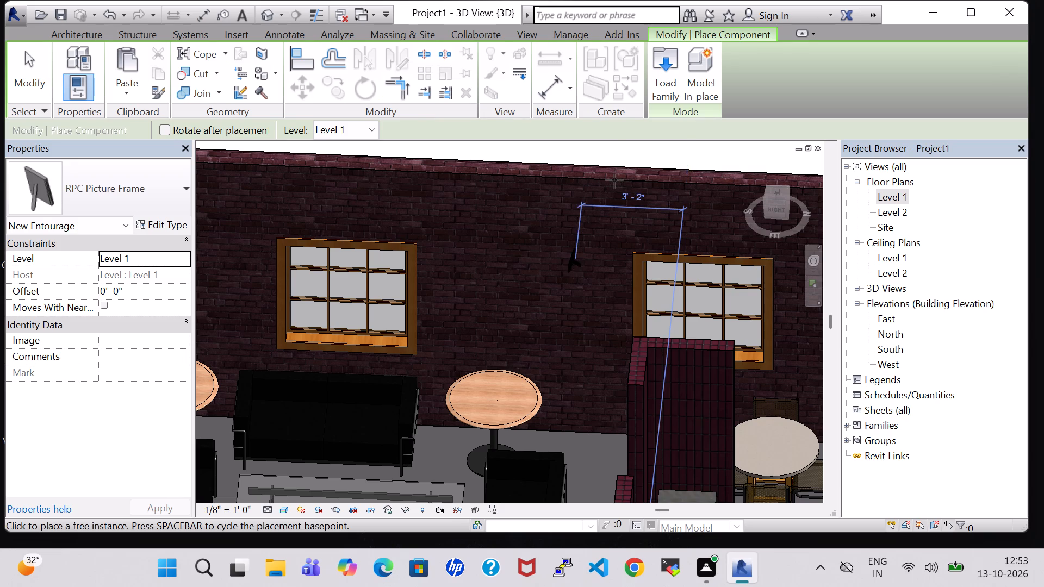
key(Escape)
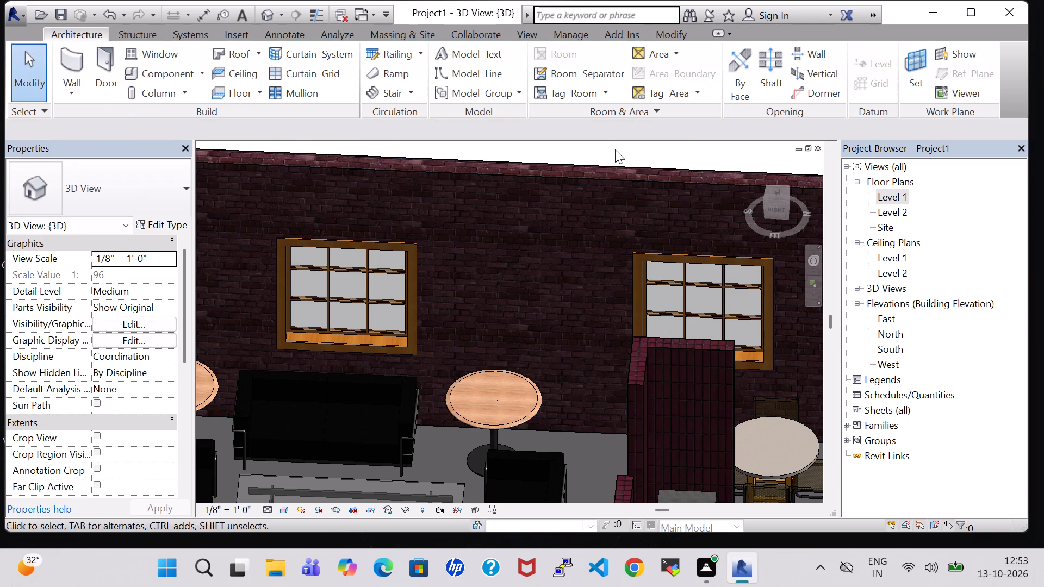
Nudge the LIVING ROOM's exterior side wall picture frame back inward through the wall to its interior face.
shift+middle_drag(615, 149, 595, 352)
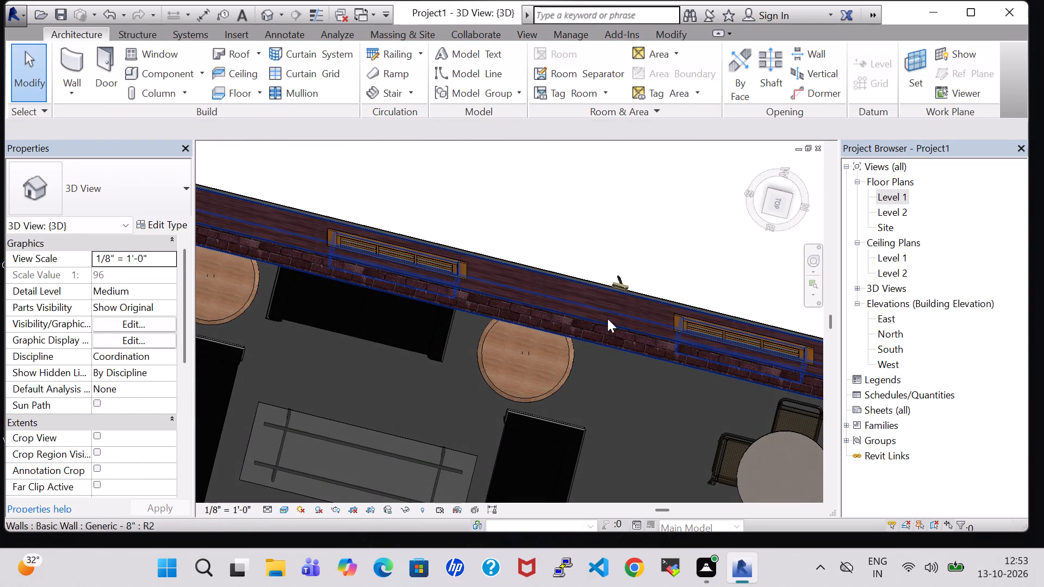
click(620, 282)
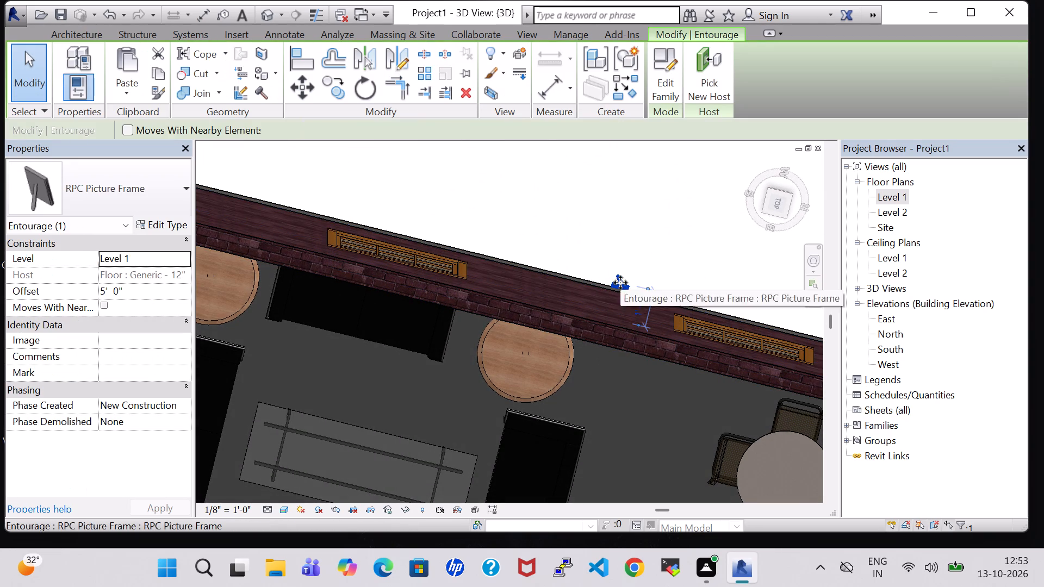
key(Down)
key(Down)
key(Down)
key(Down)
key(Down)
key(Down)
key(Down)
key(Down)
key(Down)
key(Down)
key(Down)
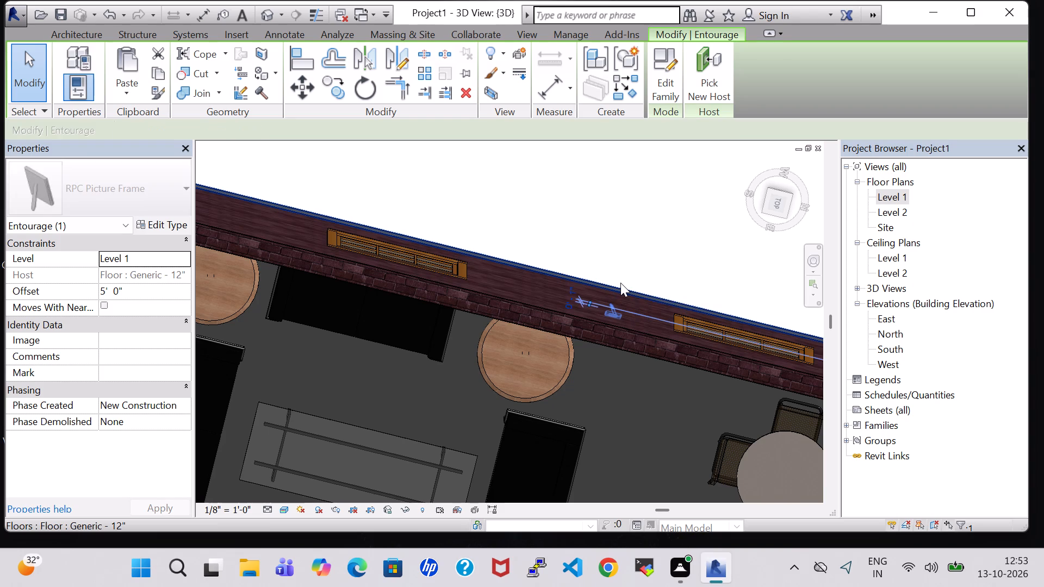
key(Down)
key(Down)
key(Down)
key(Down)
key(Down)
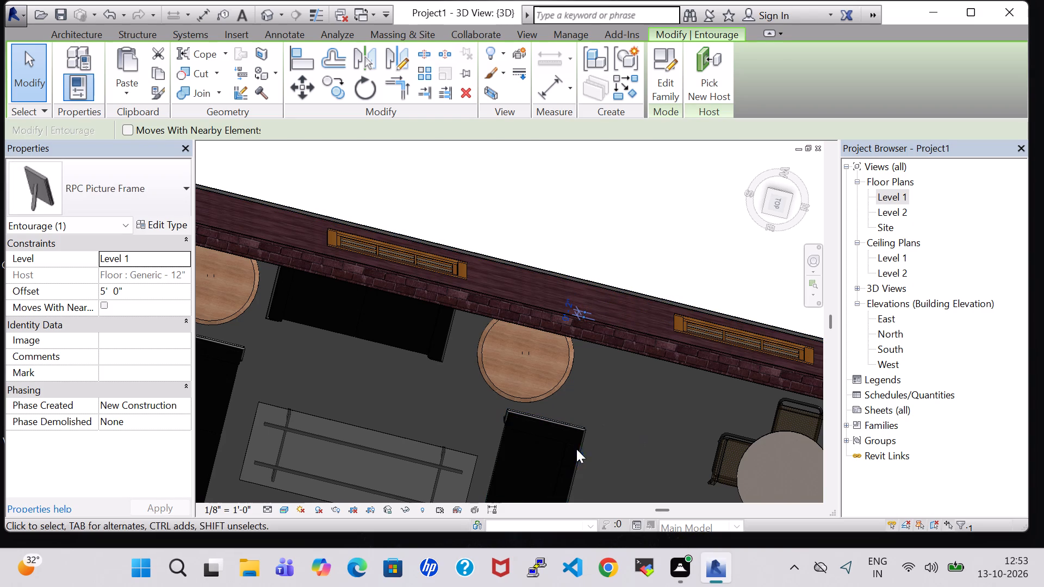
shift+middle_drag(614, 418, 631, 278)
shift+middle_drag(631, 278, 632, 334)
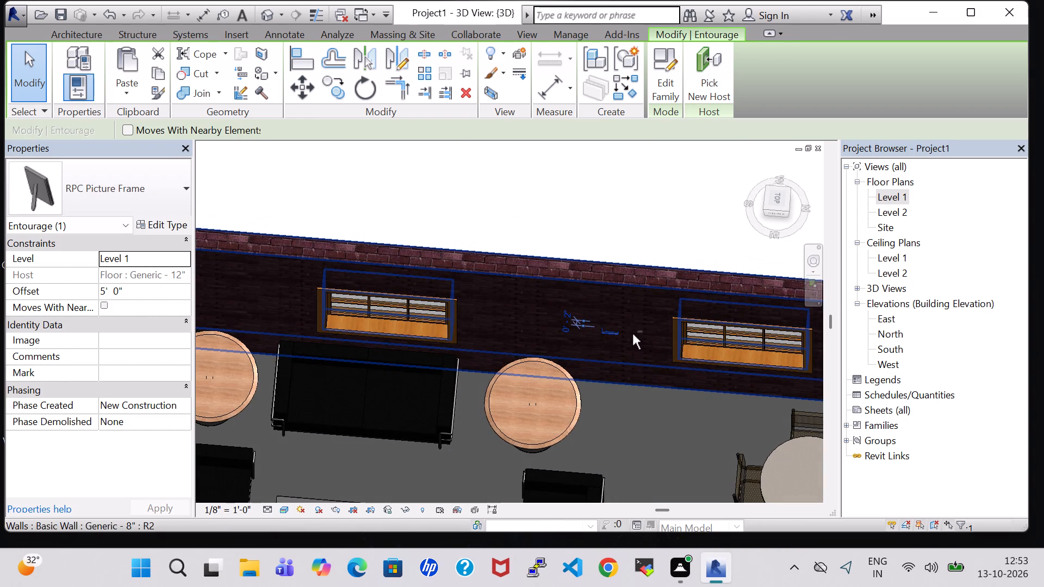
key(Down)
key(Down)
key(Down)
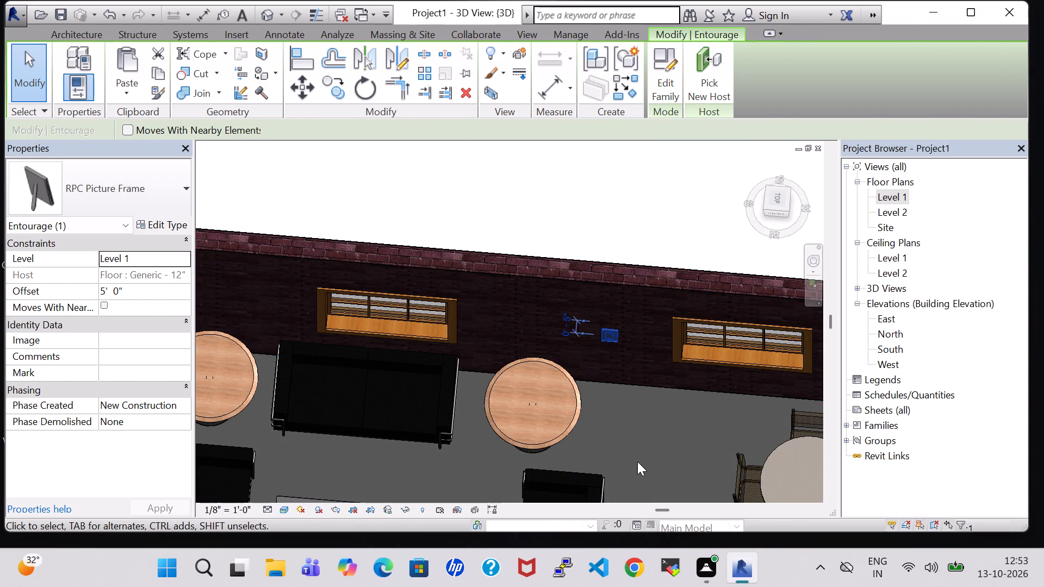
click(637, 461)
Examine the LIVING ROOM picture frame's placement against the exterior side wall from several angles.
shift+middle_drag(637, 461, 641, 378)
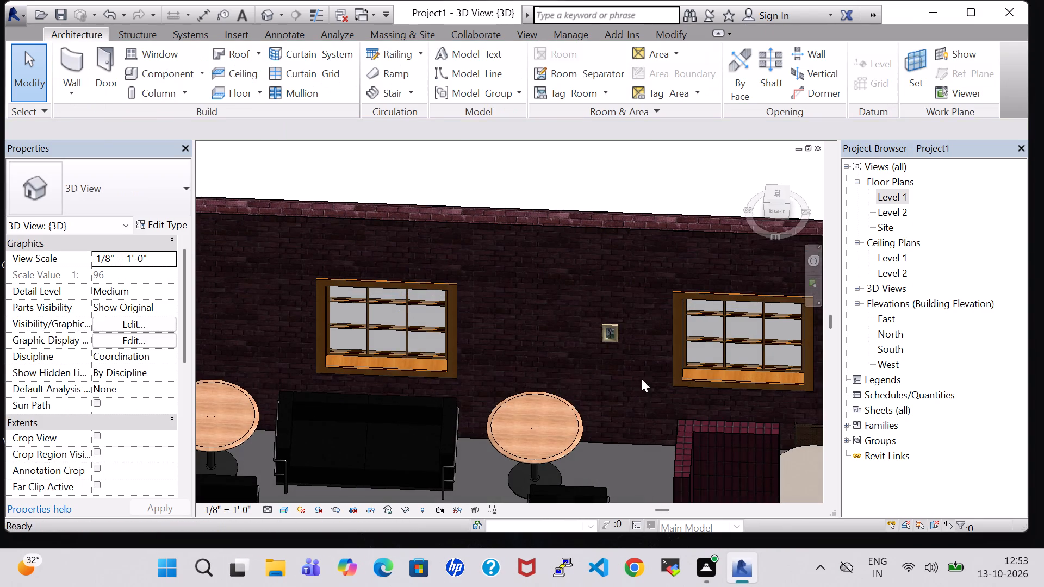
shift+middle_drag(599, 461, 688, 428)
shift+middle_drag(689, 428, 735, 430)
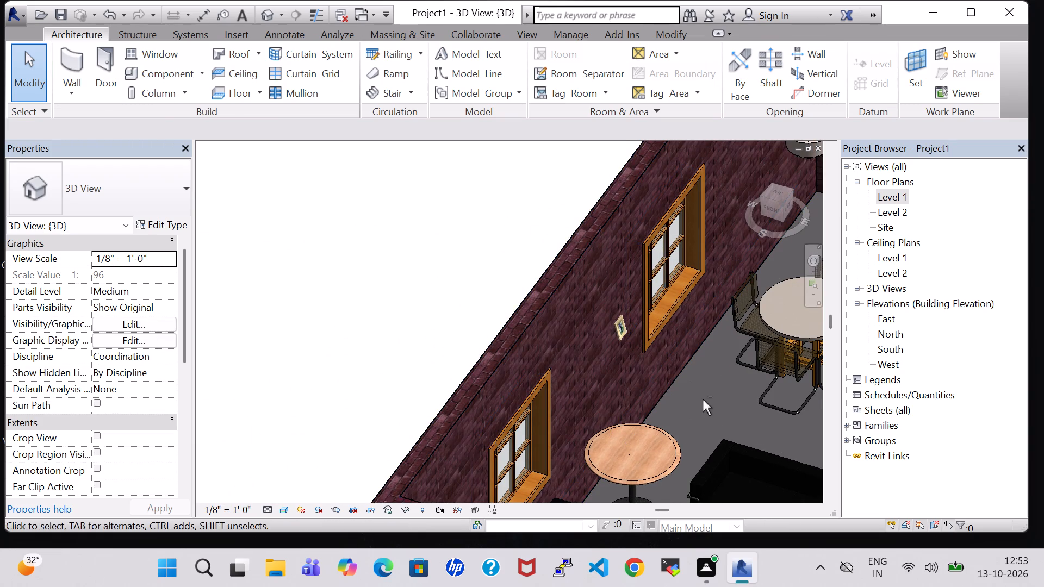
shift+middle_drag(703, 399, 743, 346)
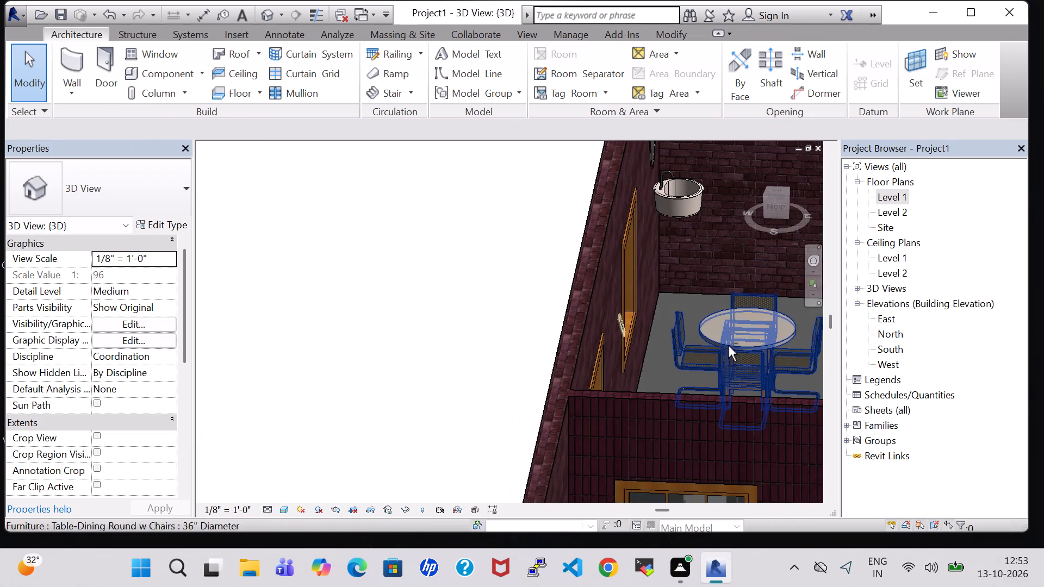
shift+middle_drag(654, 364, 569, 358)
scroll(639, 349, down, 2)
shift+middle_drag(706, 416, 465, 351)
scroll(465, 351, down, 1)
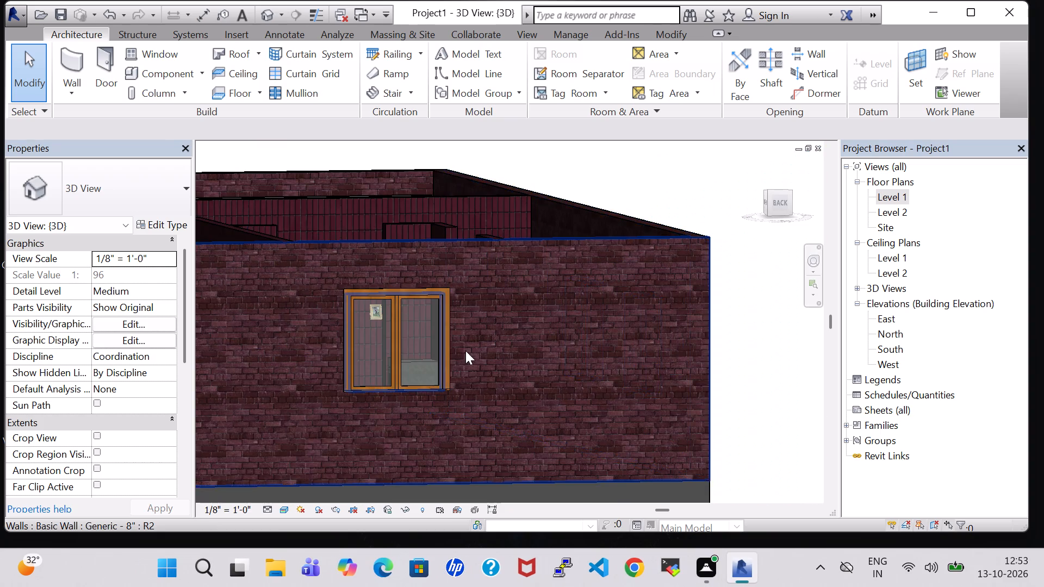
shift+middle_drag(702, 351, 683, 433)
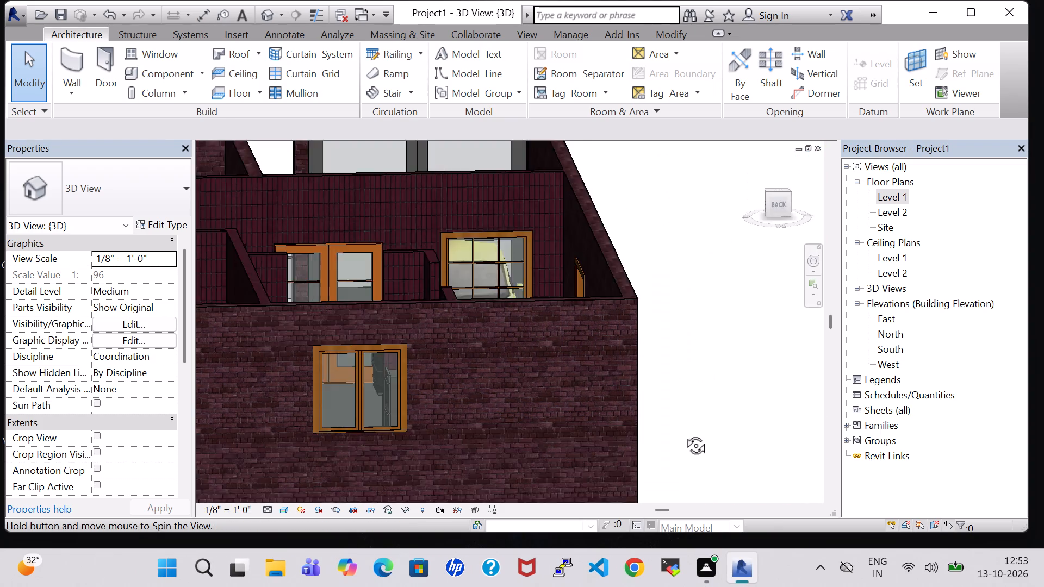
shift+middle_drag(683, 433, 683, 439)
Nudge the picture frame beside the TV on the BED ROOM side of the kitchen partition toward the wall and slightly toward the TV.
shift+middle_drag(332, 346, 470, 370)
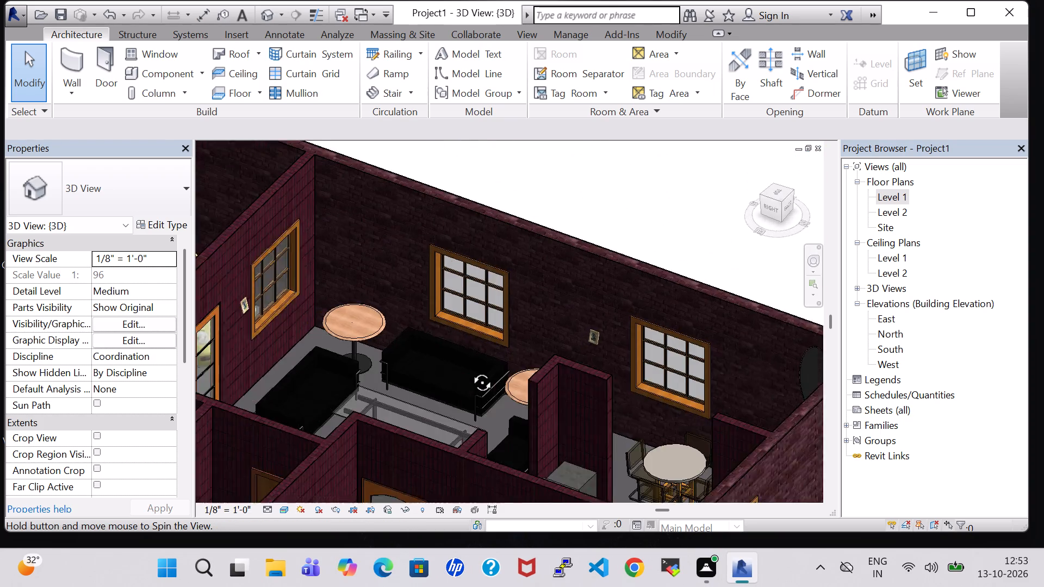
shift+middle_drag(470, 370, 487, 387)
shift+middle_drag(502, 408, 532, 434)
shift+middle_drag(542, 434, 556, 429)
middle_drag(677, 427, 509, 359)
middle_drag(507, 358, 465, 284)
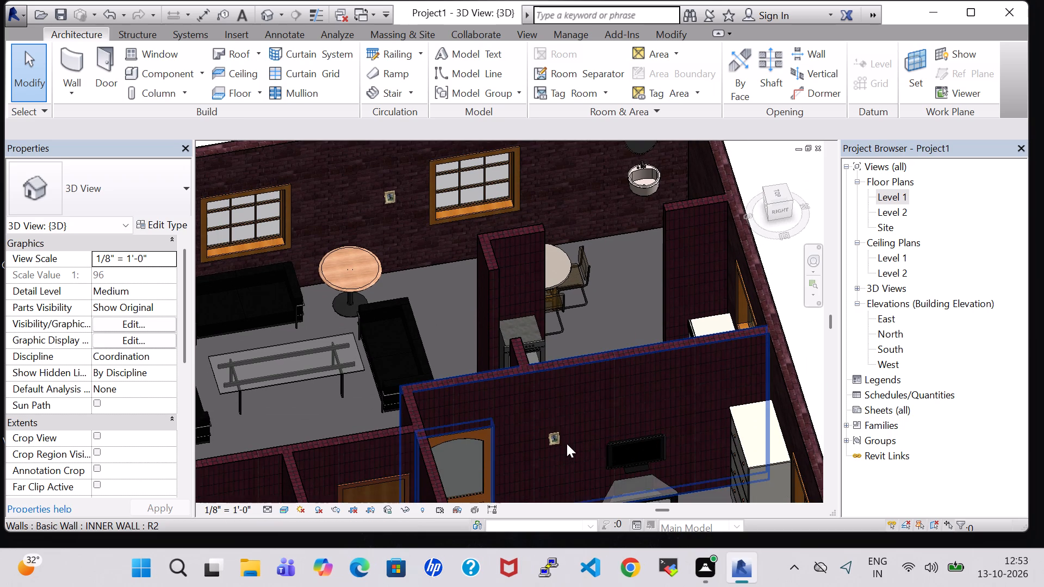
click(556, 439)
key(Up)
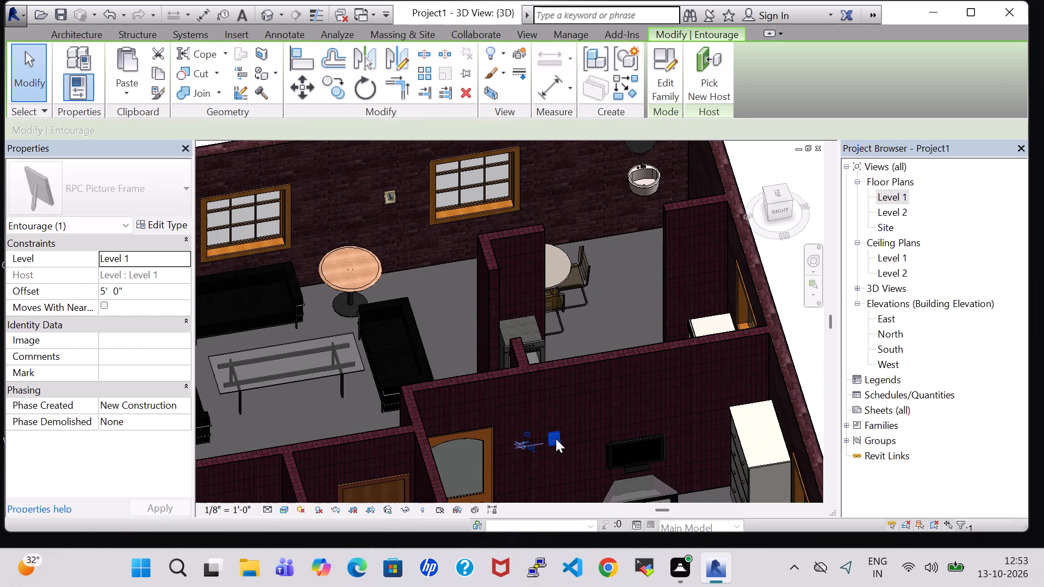
key(Up)
key(Up)
key(Up)
key(Right)
key(Right)
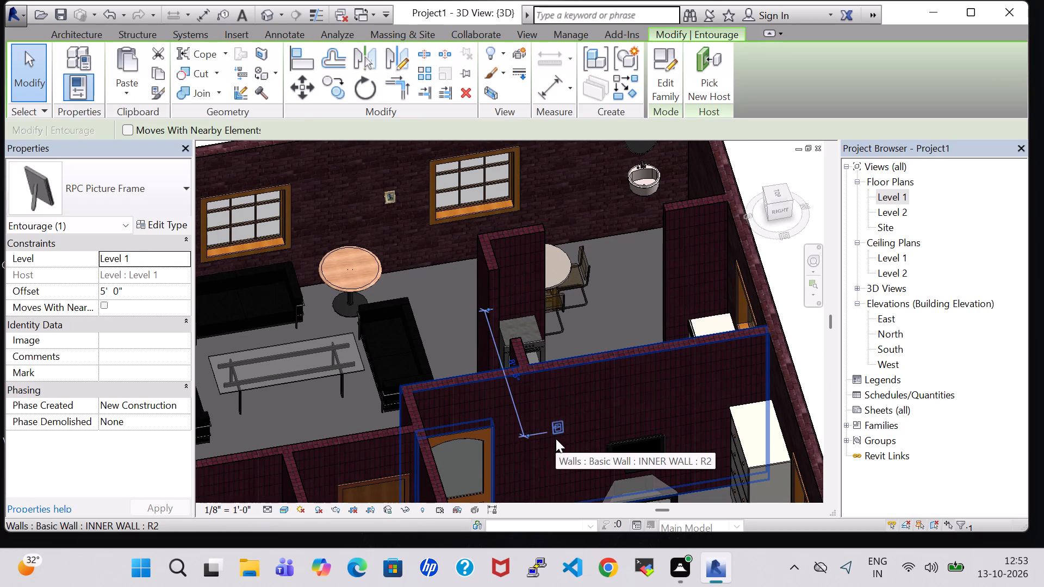
key(Right)
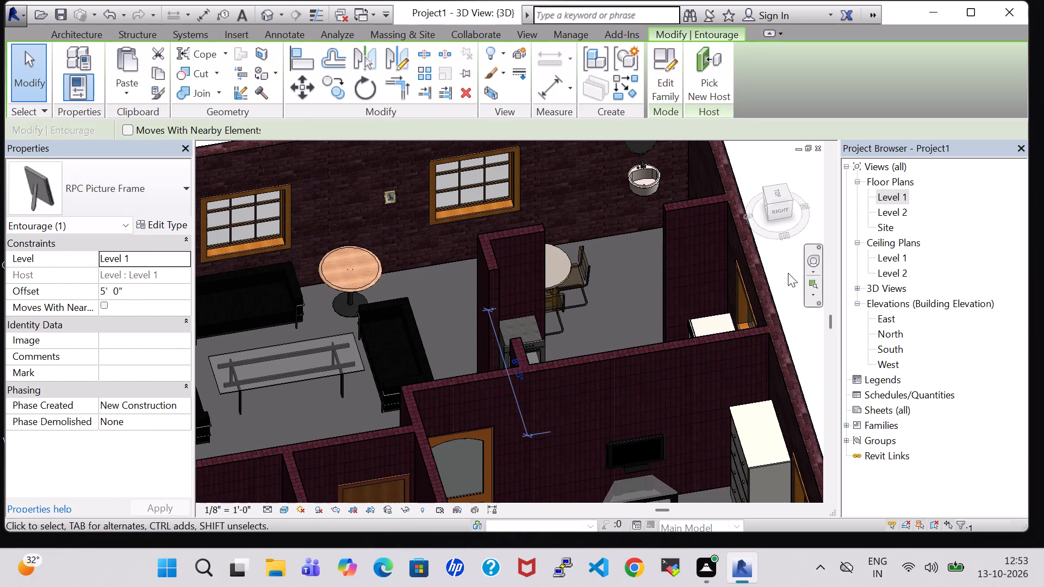
click(786, 271)
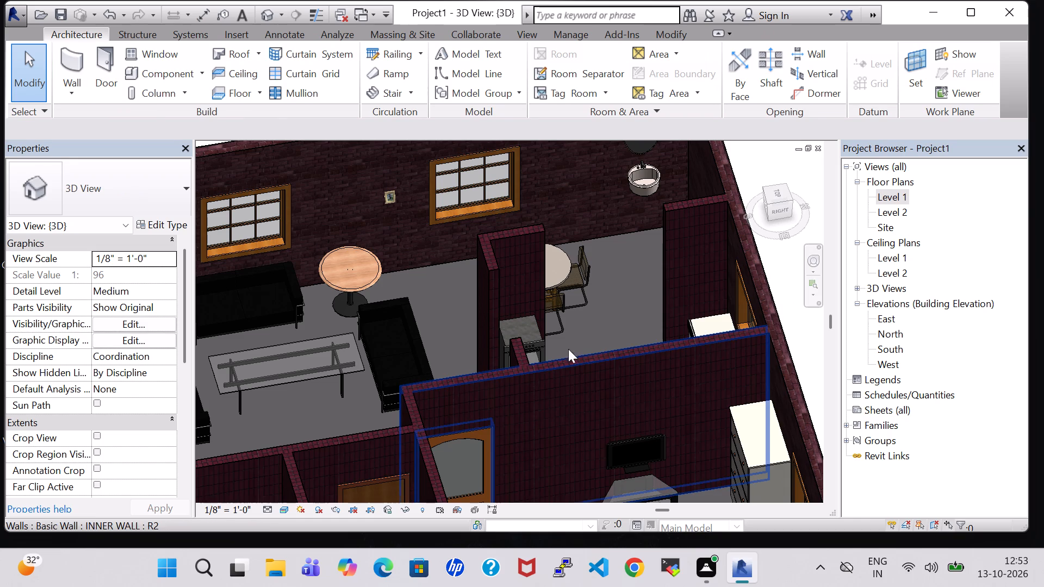
Nudge the BED ROOM picture frame back out of the kitchen partition onto its bedroom face and check it beside the TV.
shift+middle_drag(618, 298, 611, 432)
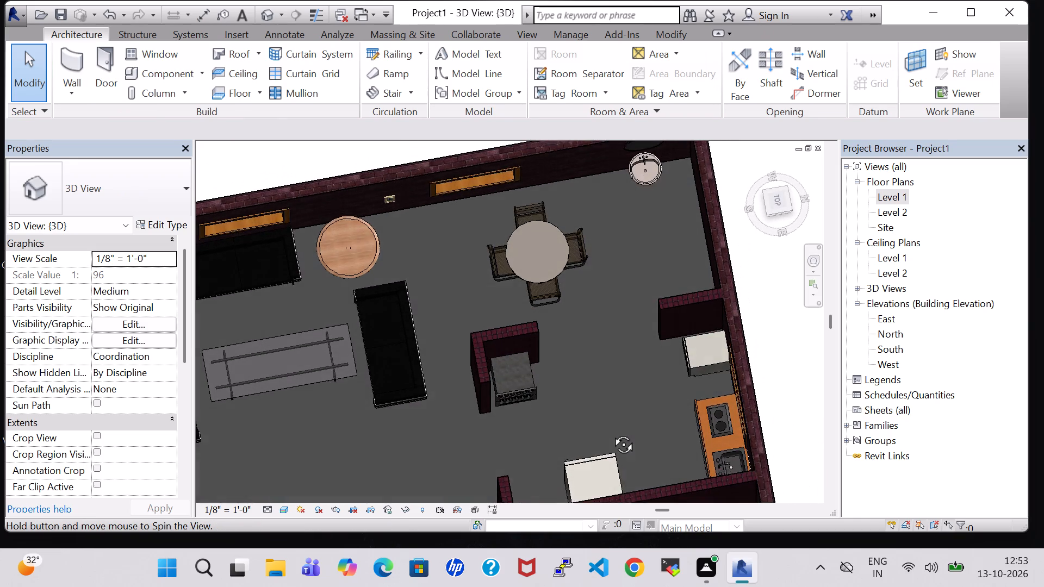
shift+middle_drag(611, 432, 611, 433)
middle_drag(611, 433, 600, 342)
shift+middle_drag(602, 323, 602, 363)
click(530, 429)
key(Down)
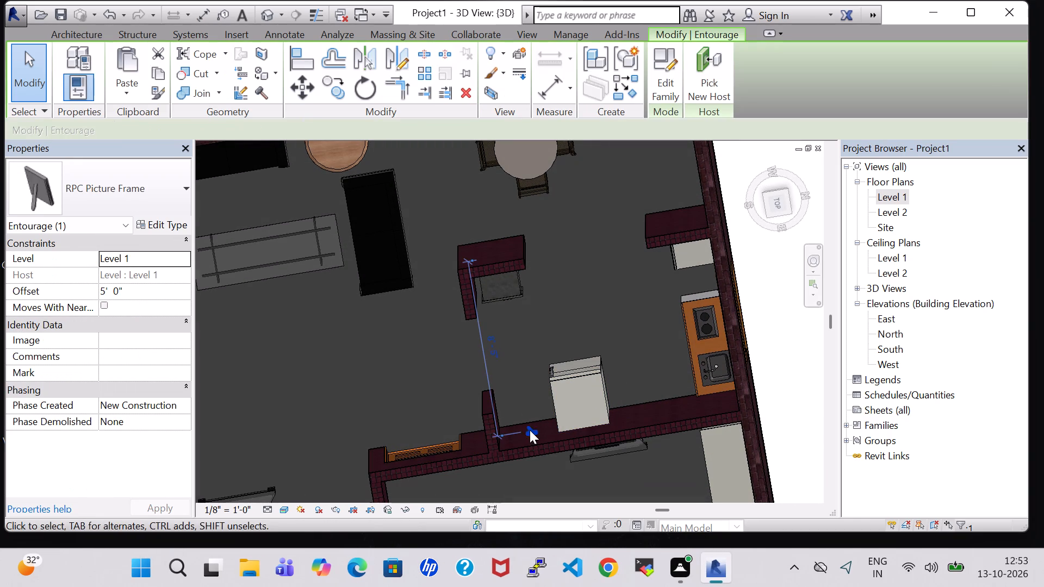
key(Down)
key(Down)
key(Down)
key(Down)
key(Down)
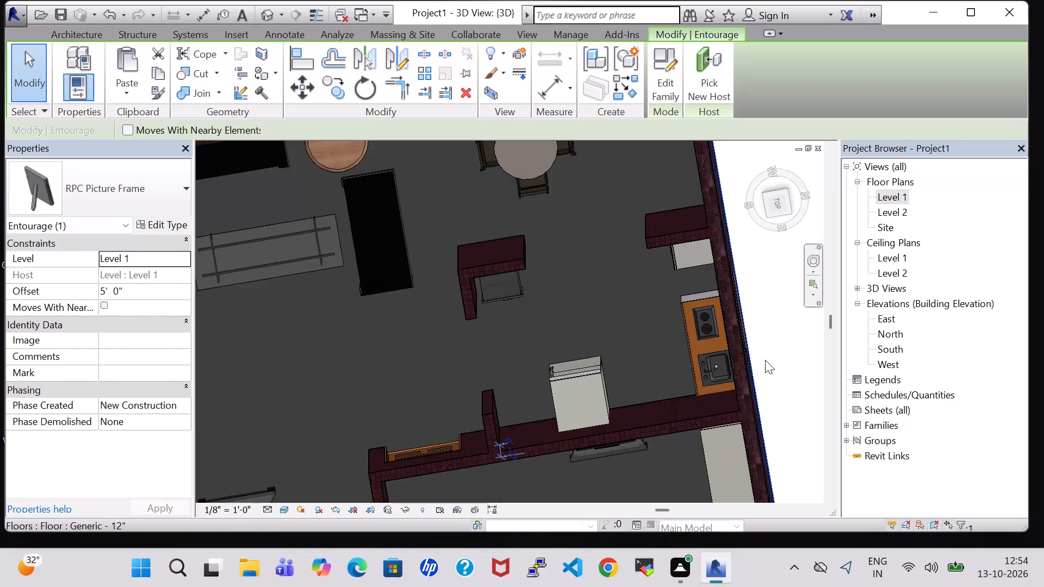
shift+middle_drag(760, 359, 755, 283)
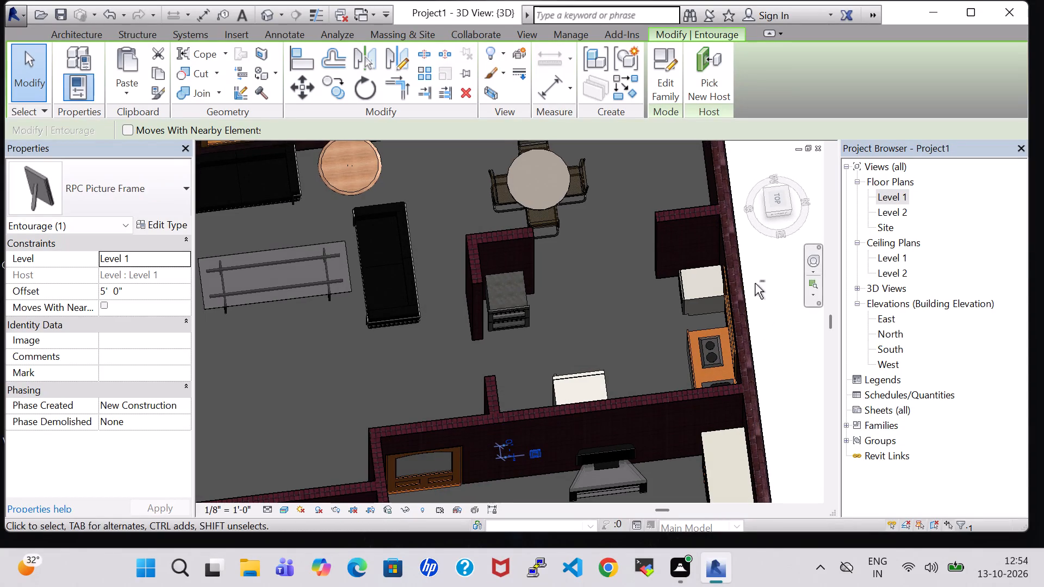
shift+middle_drag(755, 283, 761, 226)
click(796, 391)
scroll(780, 409, up, 6)
middle_drag(780, 409, 806, 205)
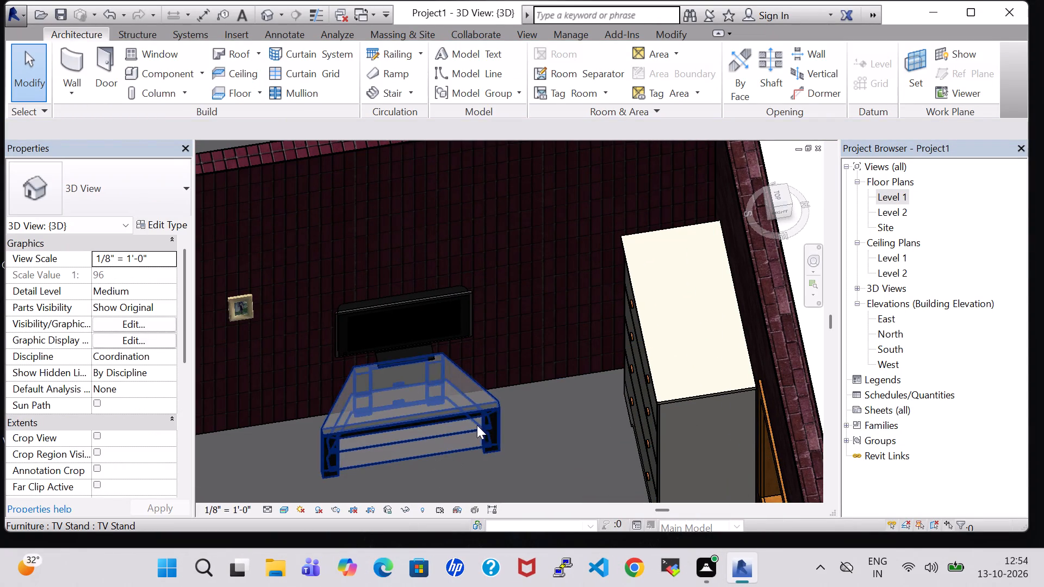
Nudge the BED ROOM picture frame beside the TV six increments toward the kitchen partition wall.
shift+middle_drag(530, 466, 501, 438)
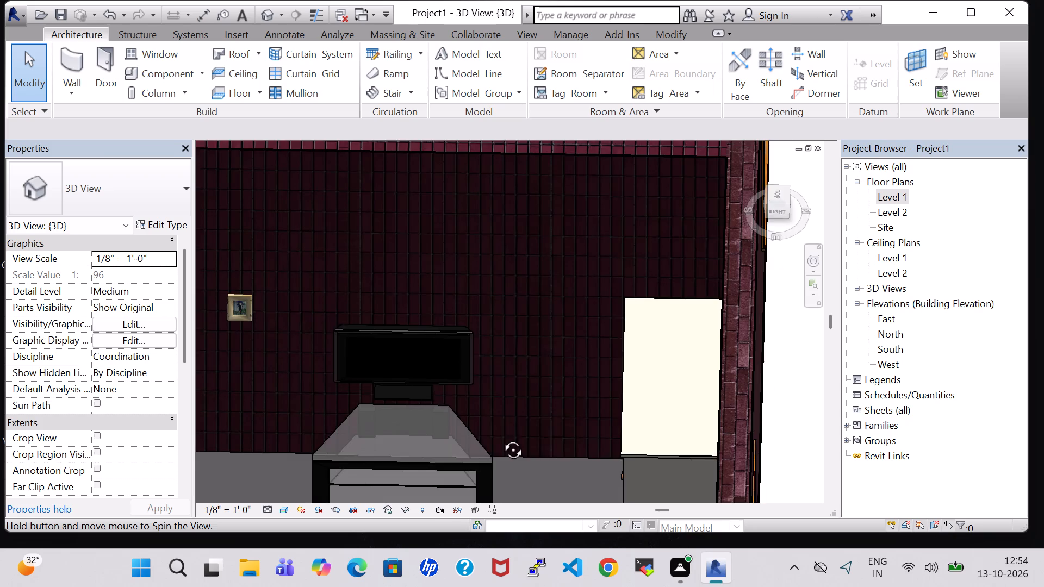
shift+middle_drag(501, 438, 489, 427)
click(226, 304)
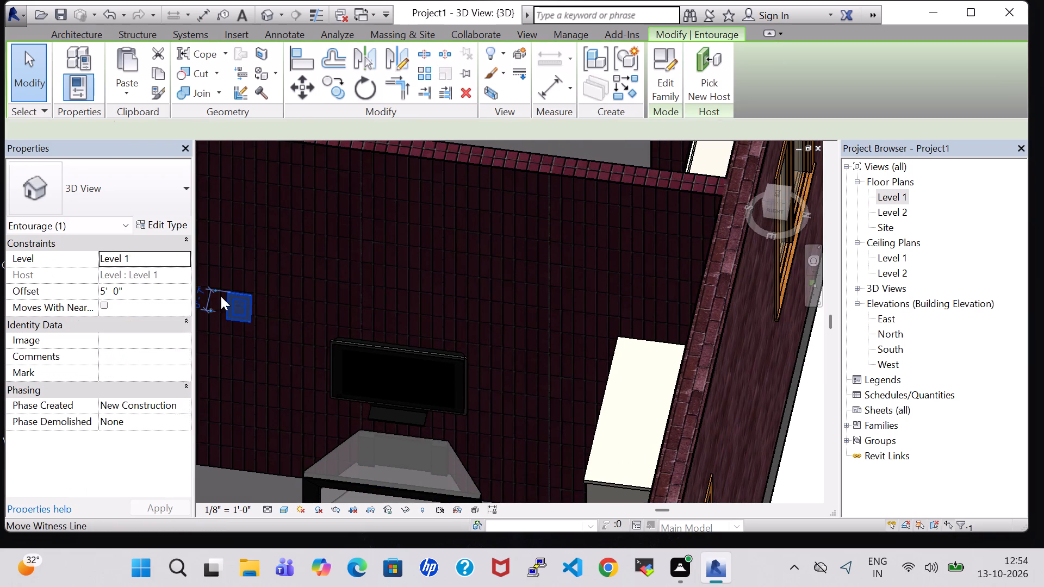
key(Up)
key(Up)
key(Up)
key(Up)
key(Up)
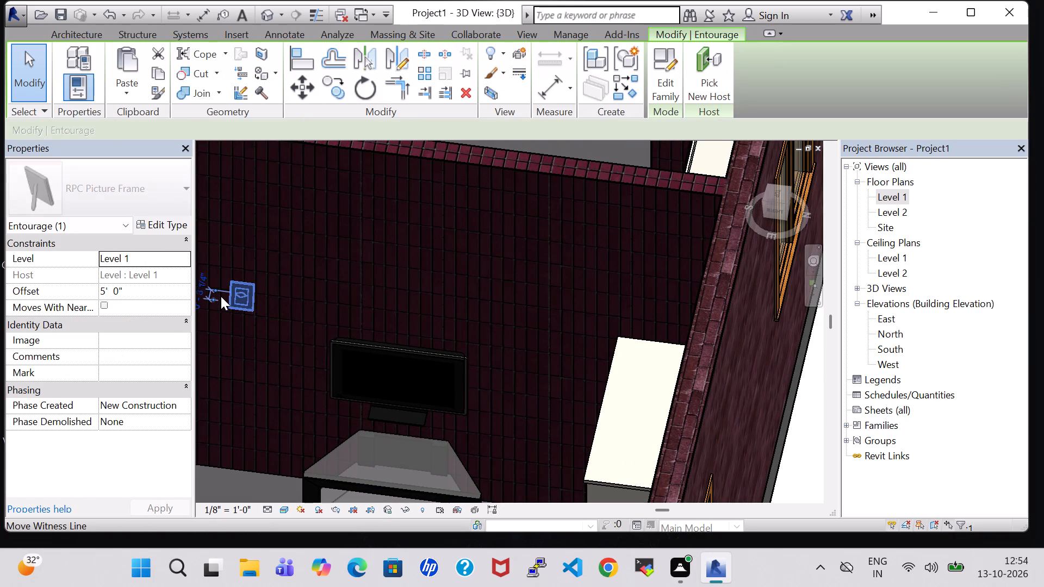
key(Up)
click(229, 487)
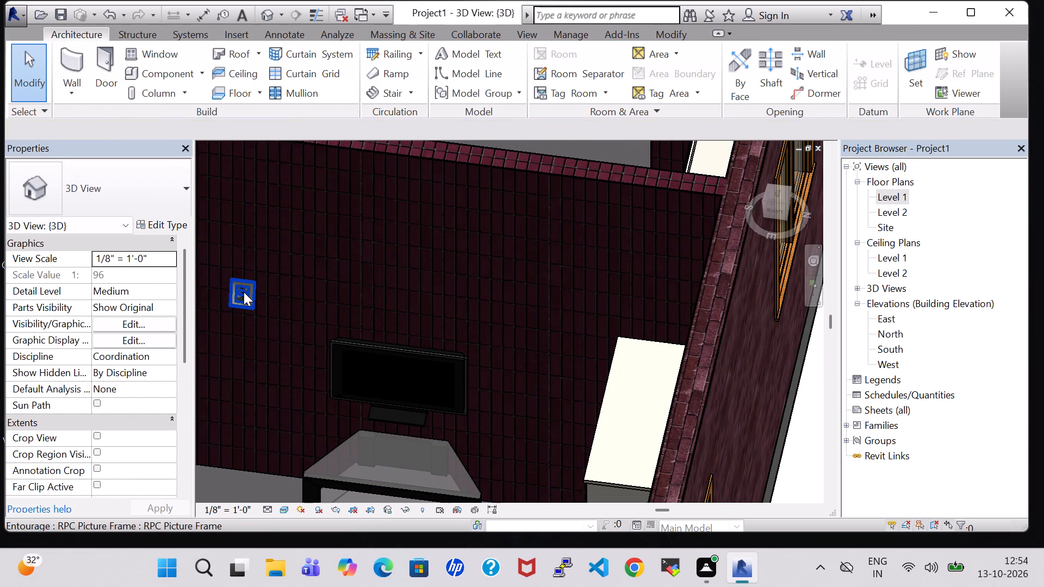
Set the offset of the BED ROOM picture frame beside the TV to 6' 0" above Level 1.
click(244, 292)
click(104, 289)
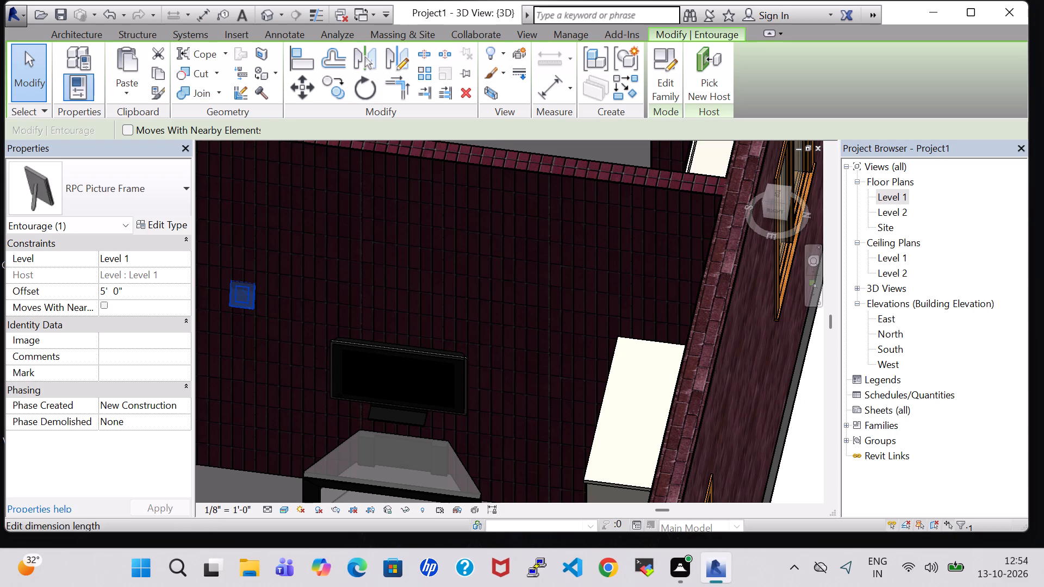
key(Right)
key(BackSpace)
key(6)
key(Return)
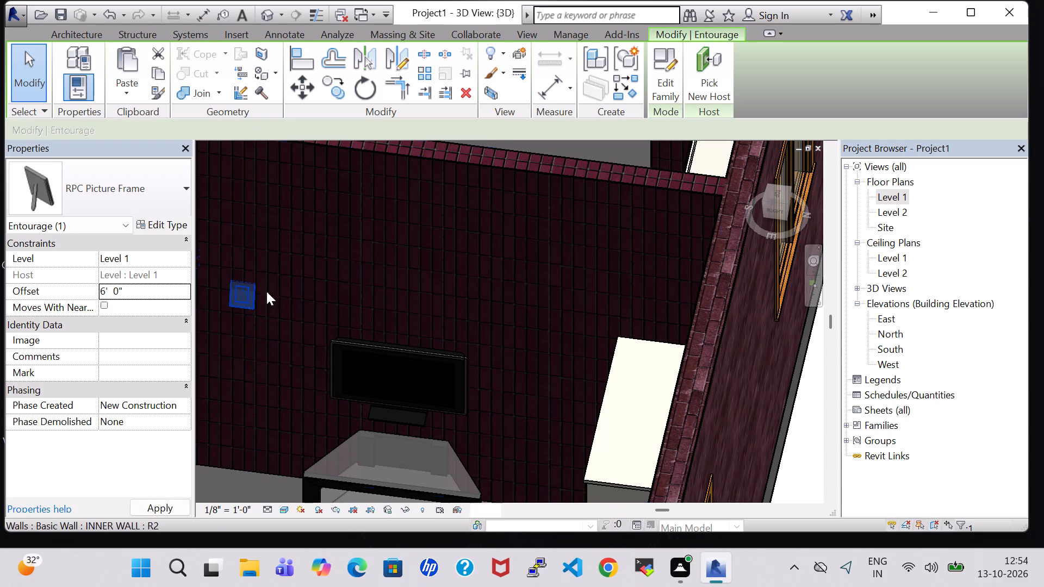
Nudge the raised BED ROOM picture frame slightly away from the kitchen partition so it sits on the bedroom face.
scroll(300, 289, down, 2)
key(Down)
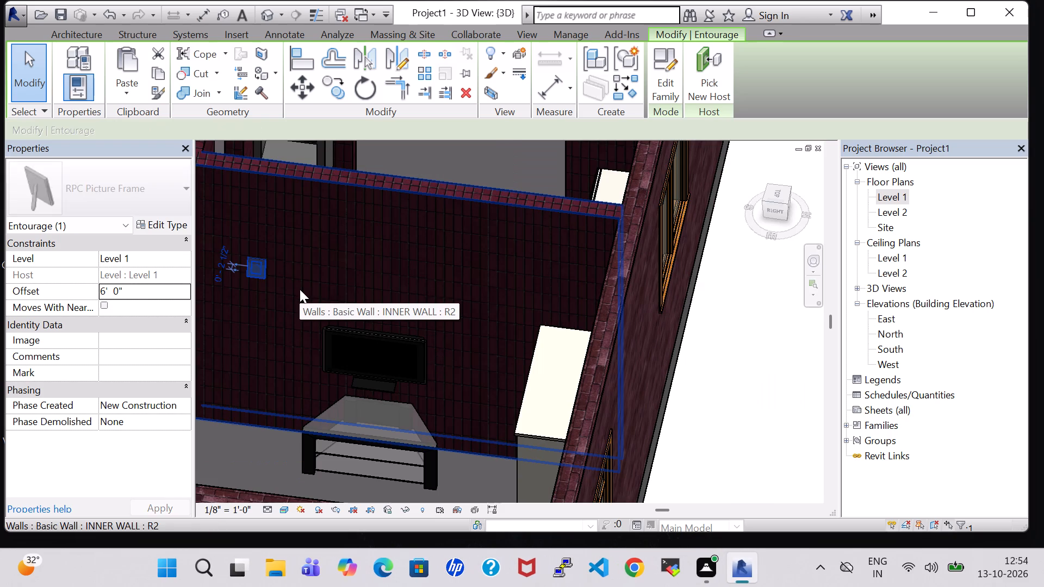
key(Down)
key(Up)
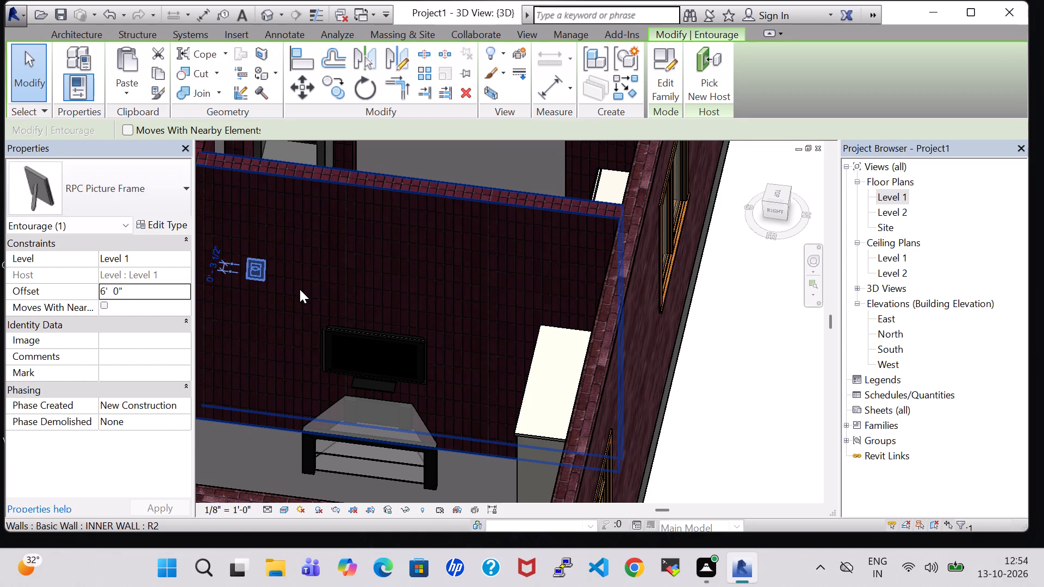
click(264, 462)
Set the offset of the LIVING ROOM picture frame between the double glass door and the window to 6' 0".
scroll(248, 440, down, 2)
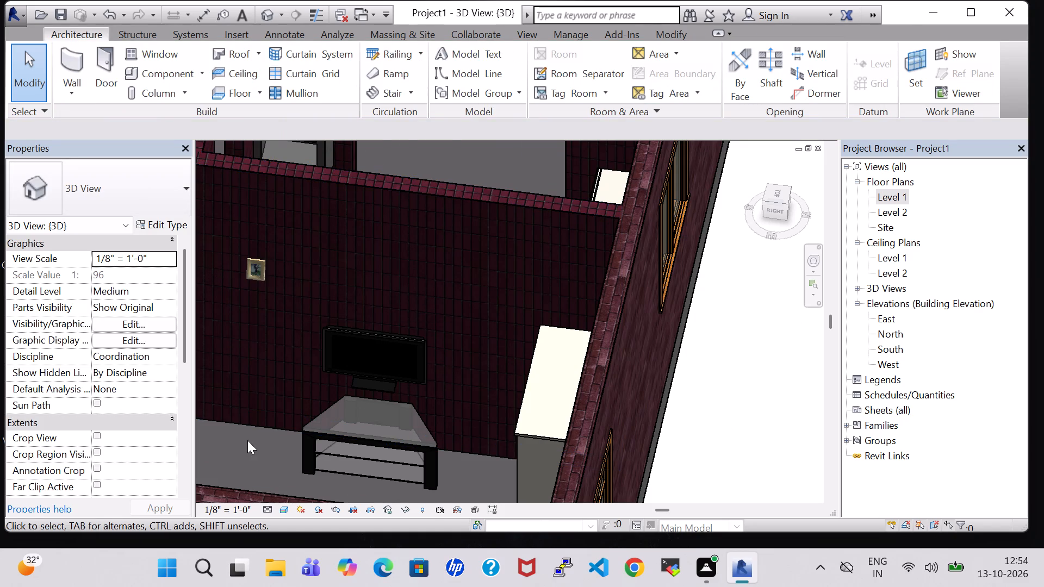
scroll(248, 440, down, 1)
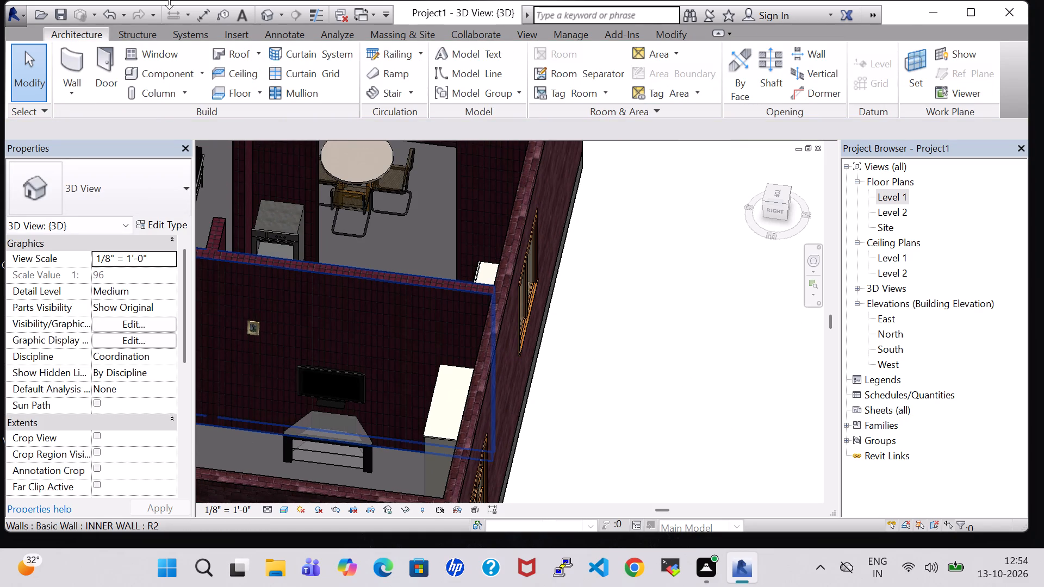
click(597, 322)
shift+middle_drag(597, 322, 682, 348)
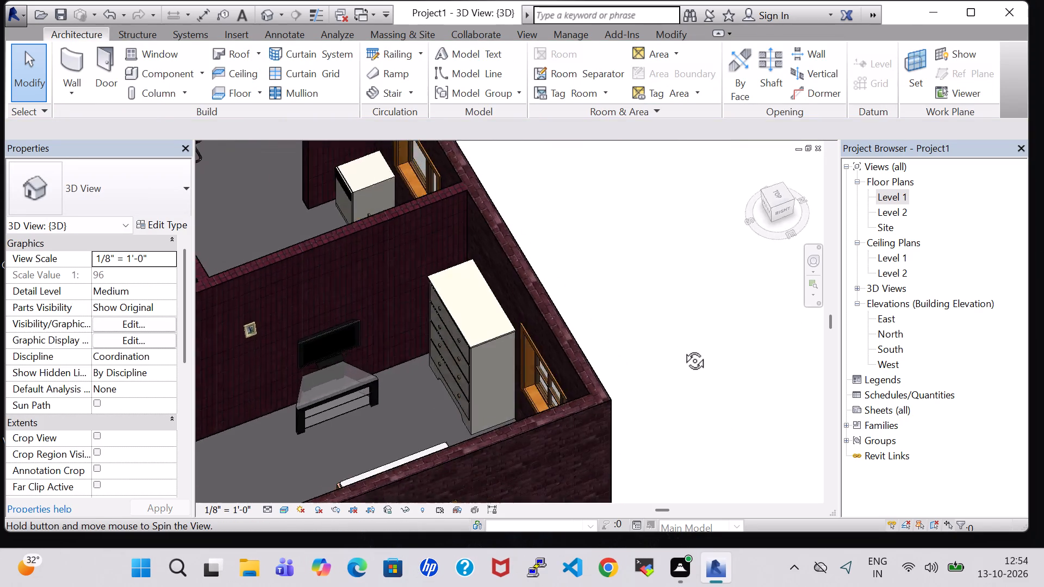
shift+middle_drag(682, 348, 713, 372)
middle_drag(708, 382, 679, 397)
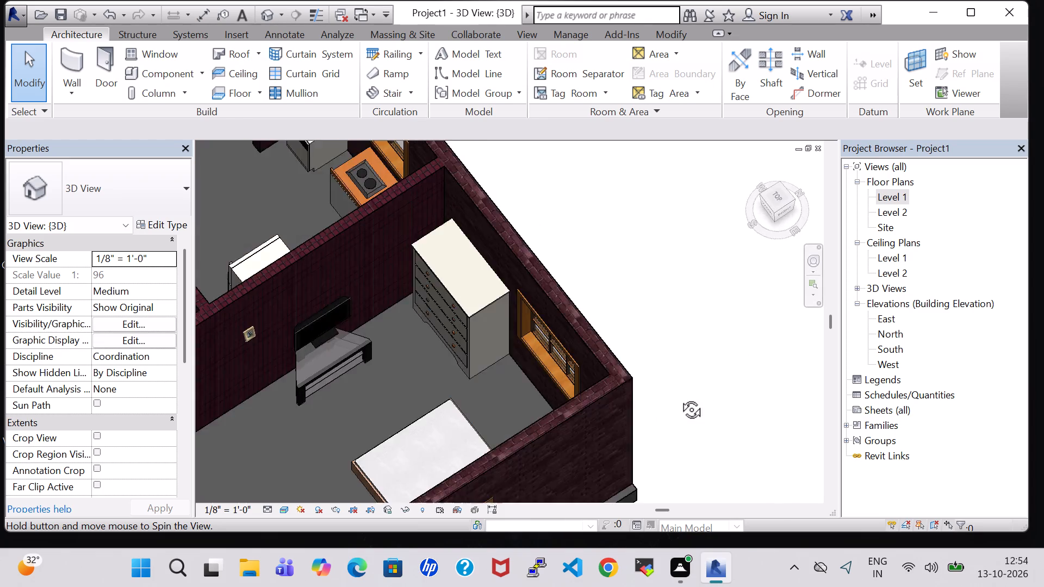
middle_drag(679, 397, 630, 257)
middle_drag(596, 265, 883, 332)
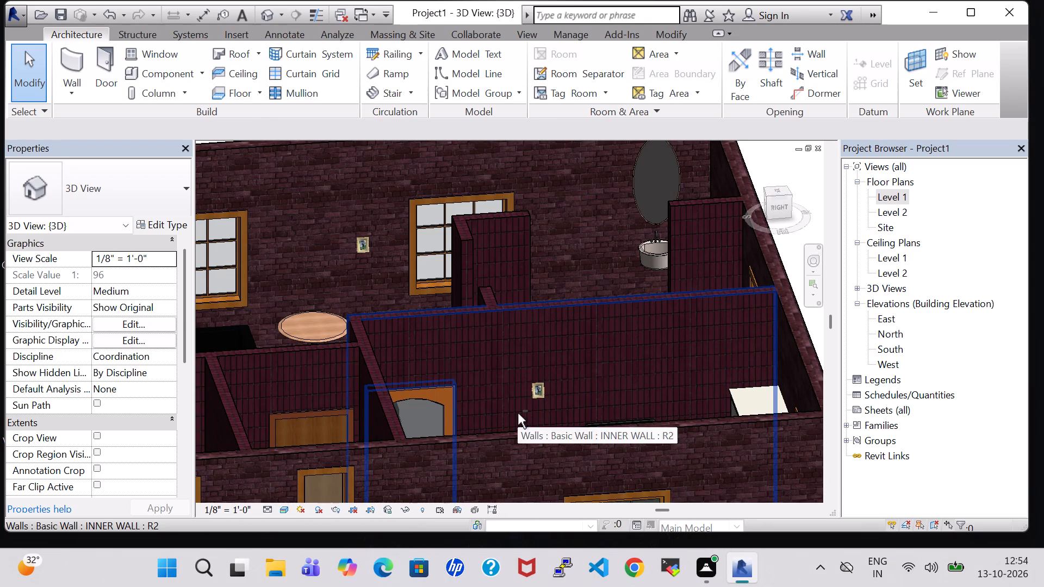
shift+middle_drag(518, 413, 409, 436)
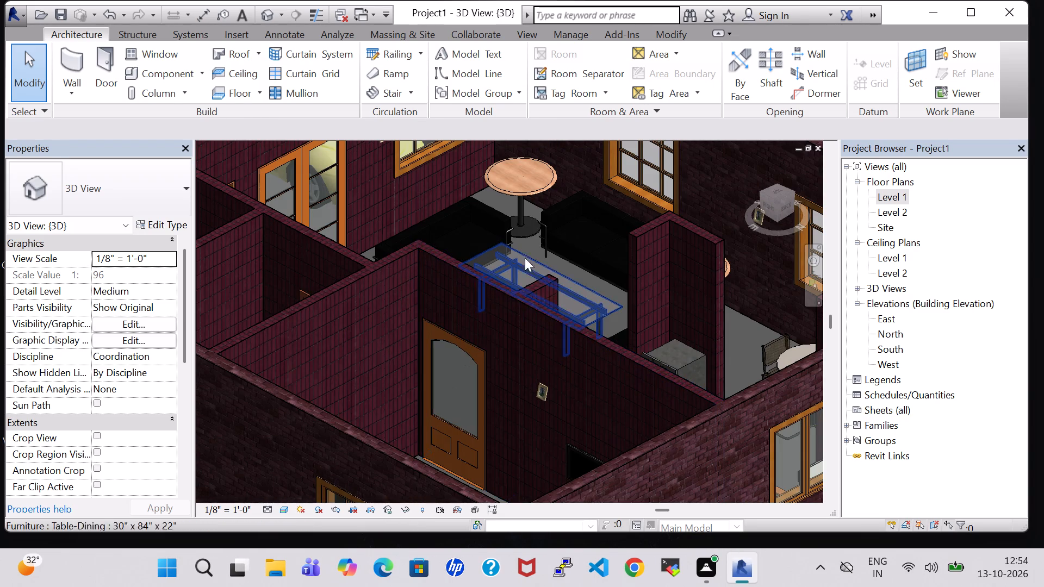
shift+middle_drag(577, 265, 505, 158)
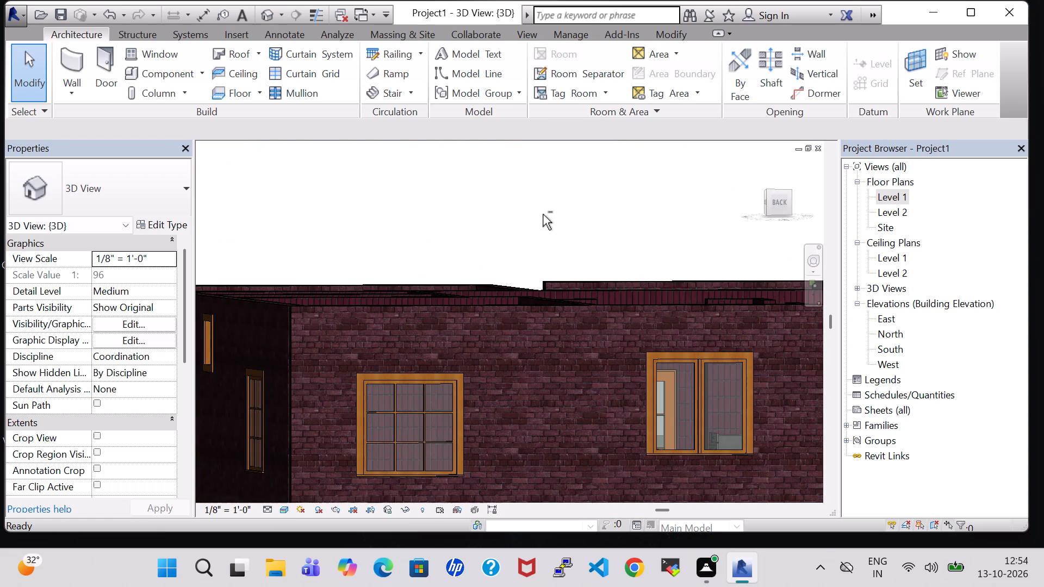
shift+middle_drag(630, 208, 625, 286)
middle_drag(709, 266, 581, 336)
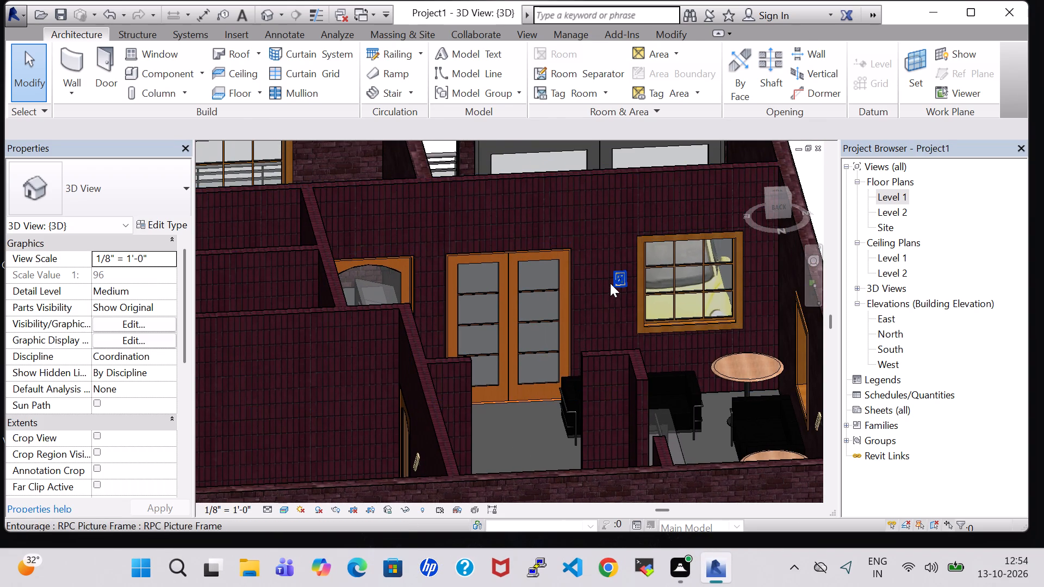
click(610, 283)
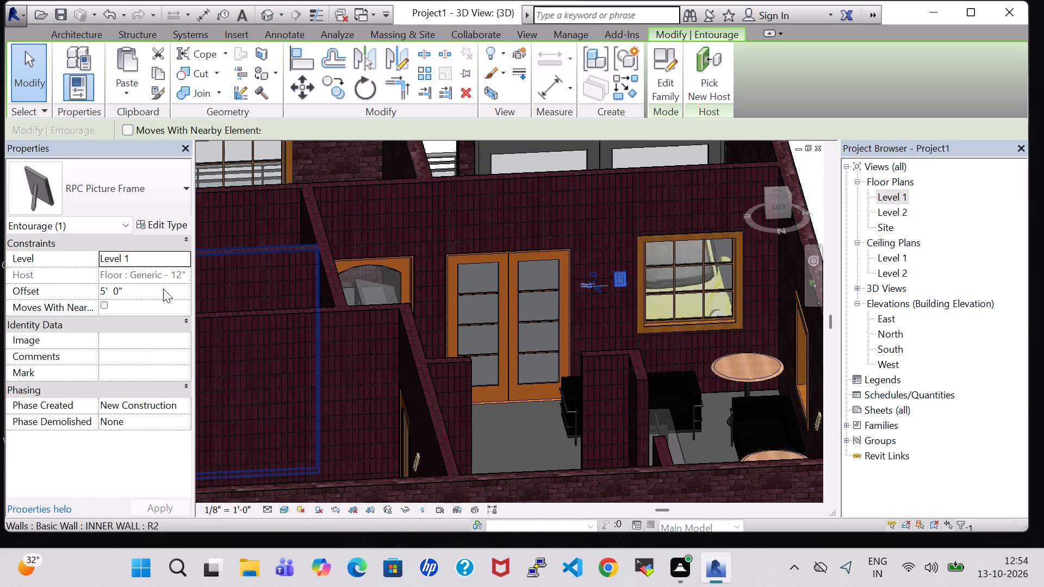
click(106, 290)
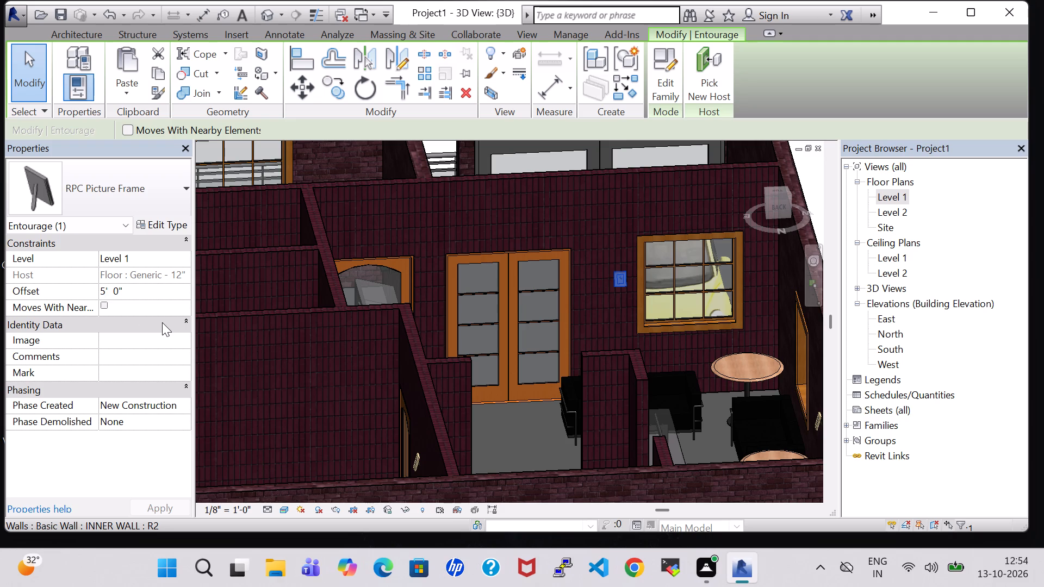
key(BackSpace)
key(6)
key(Return)
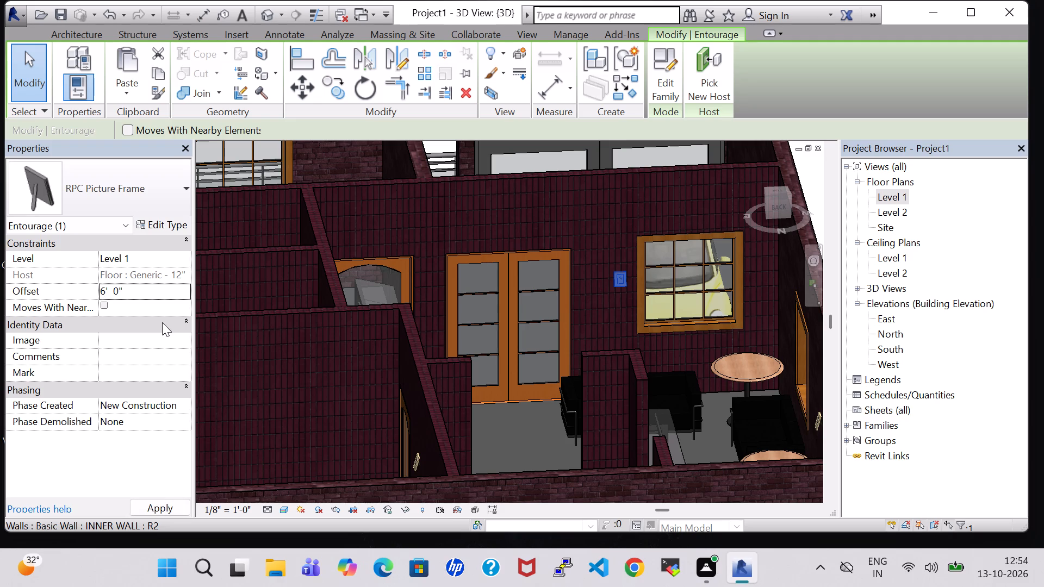
scroll(458, 325, down, 2)
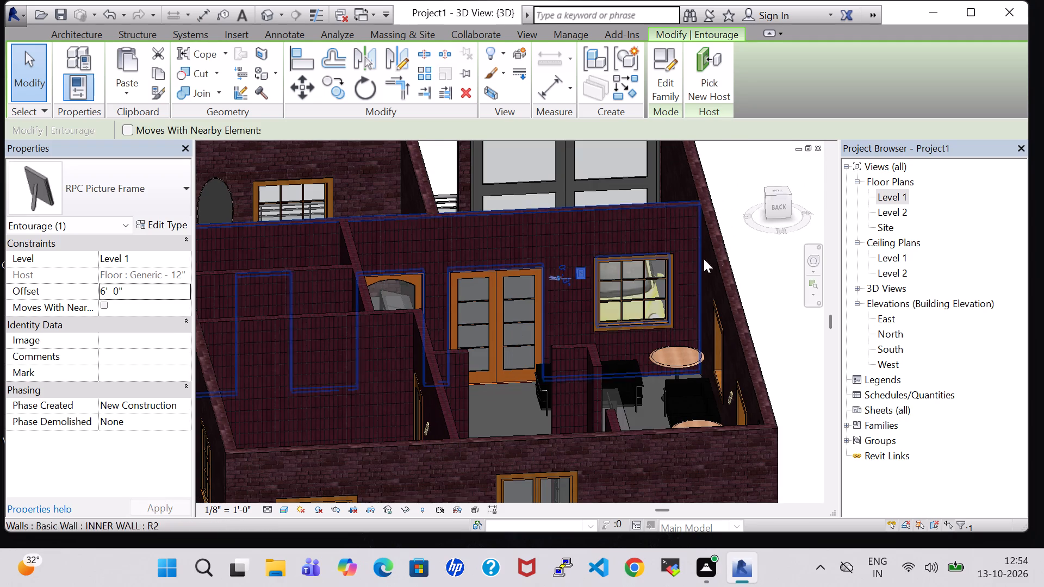
click(735, 188)
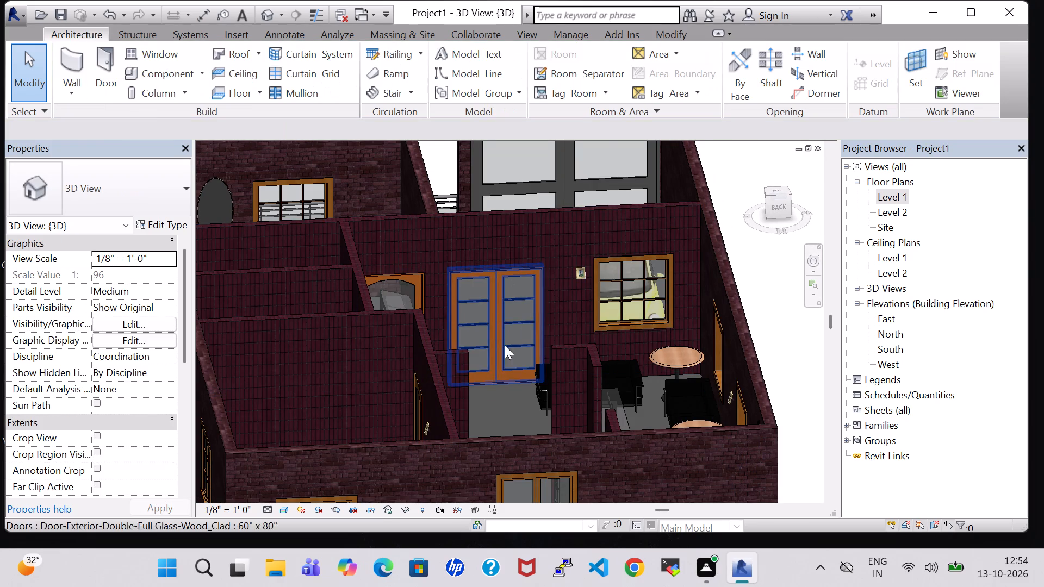
Set the offset of the picture frame beside the window on the front bedroom's exterior side wall to 6' 0".
shift+middle_drag(325, 203, 342, 283)
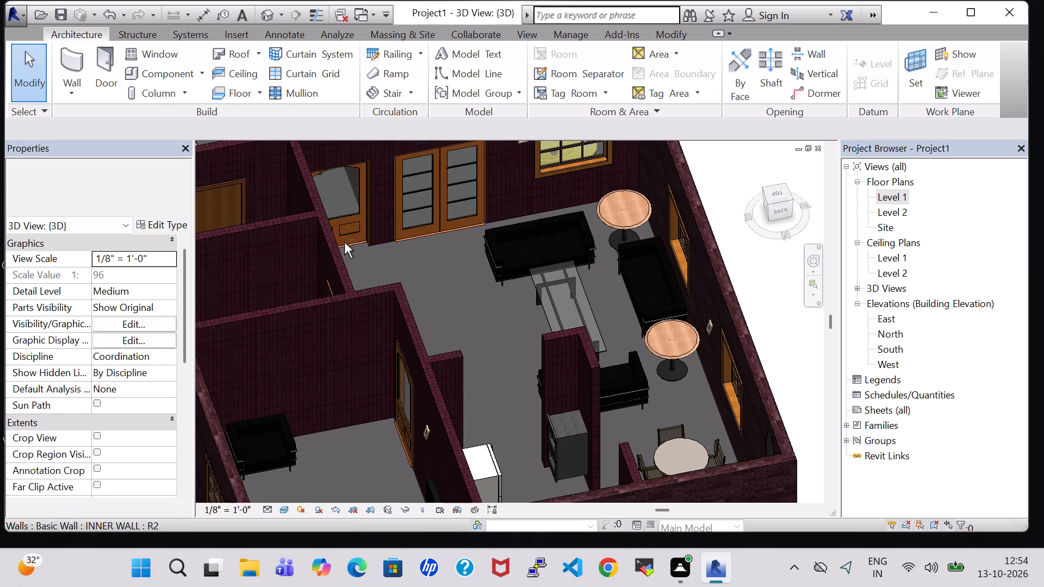
middle_drag(344, 242, 499, 431)
middle_click(499, 431)
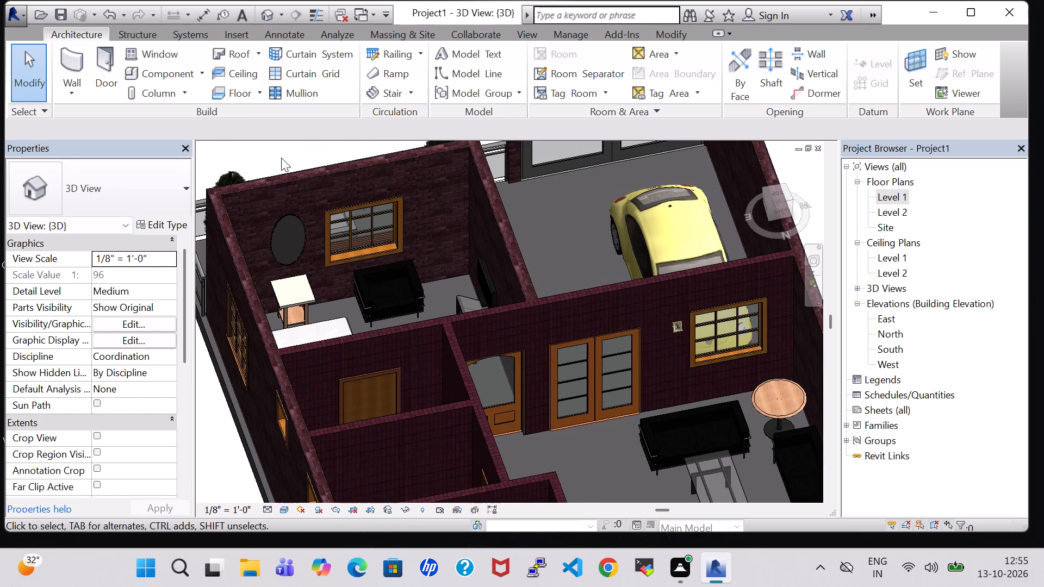
shift+middle_drag(281, 158, 256, 161)
shift+middle_drag(281, 331, 223, 319)
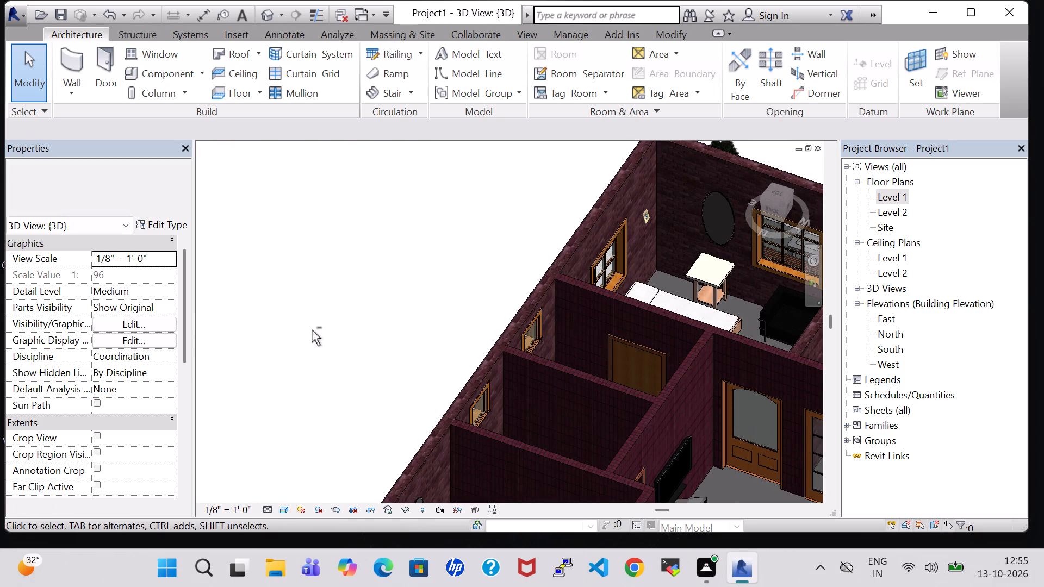
shift+middle_drag(369, 333, 318, 328)
middle_drag(579, 328, 403, 282)
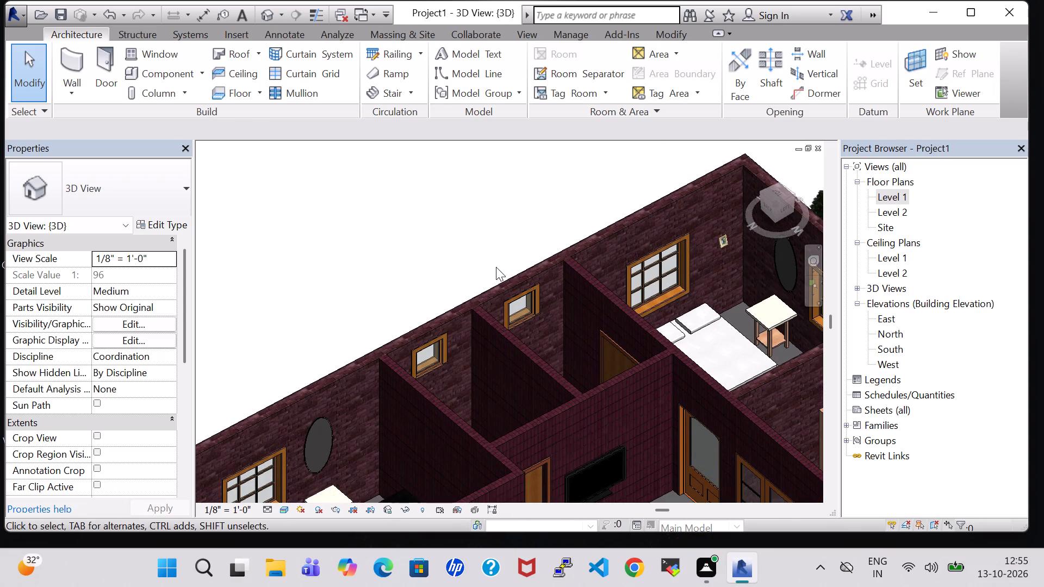
shift+middle_drag(496, 265, 413, 255)
middle_drag(640, 342, 587, 326)
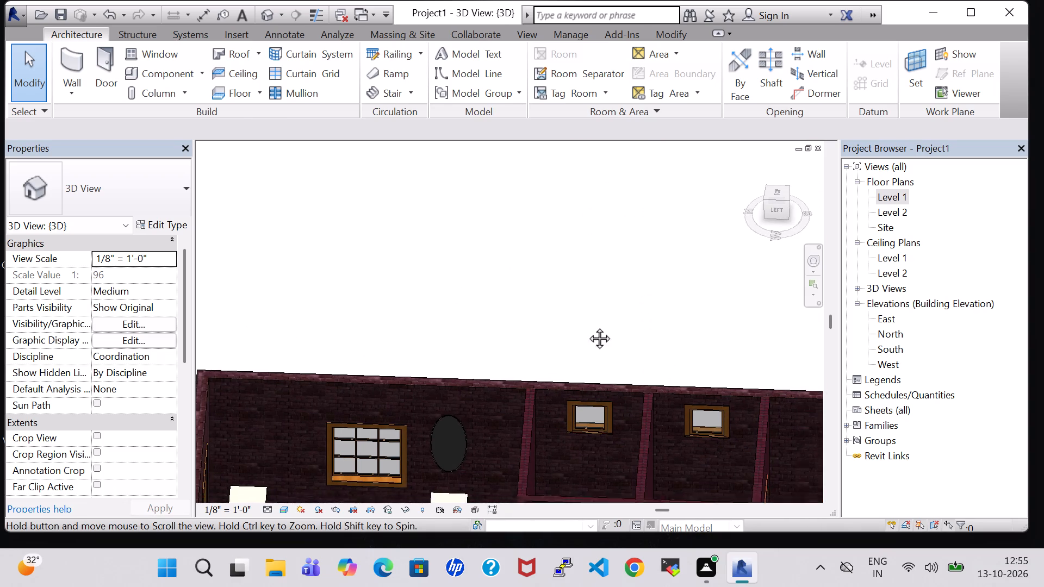
middle_drag(587, 326, 420, 255)
middle_drag(719, 262, 596, 230)
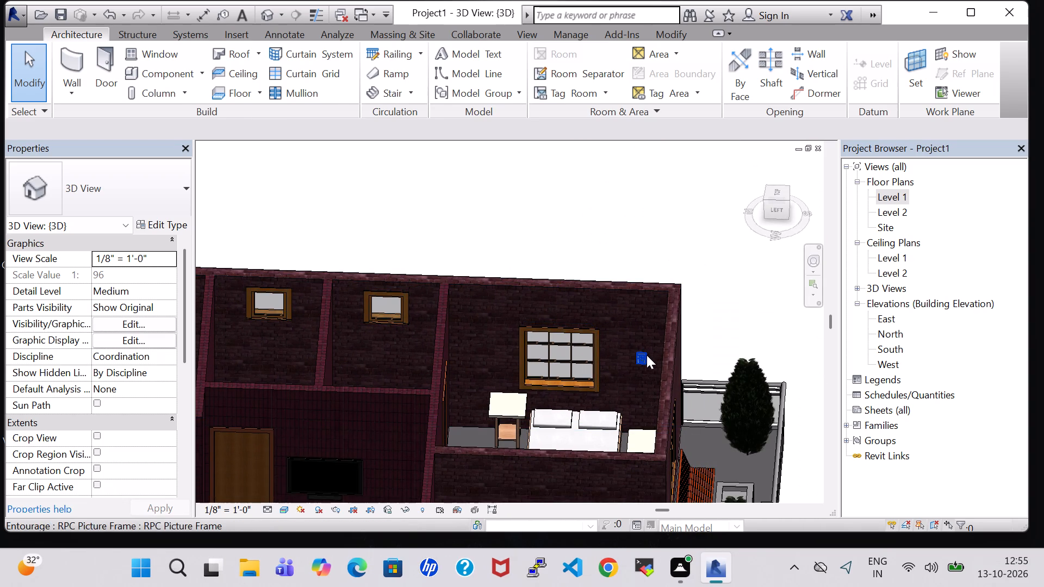
click(645, 355)
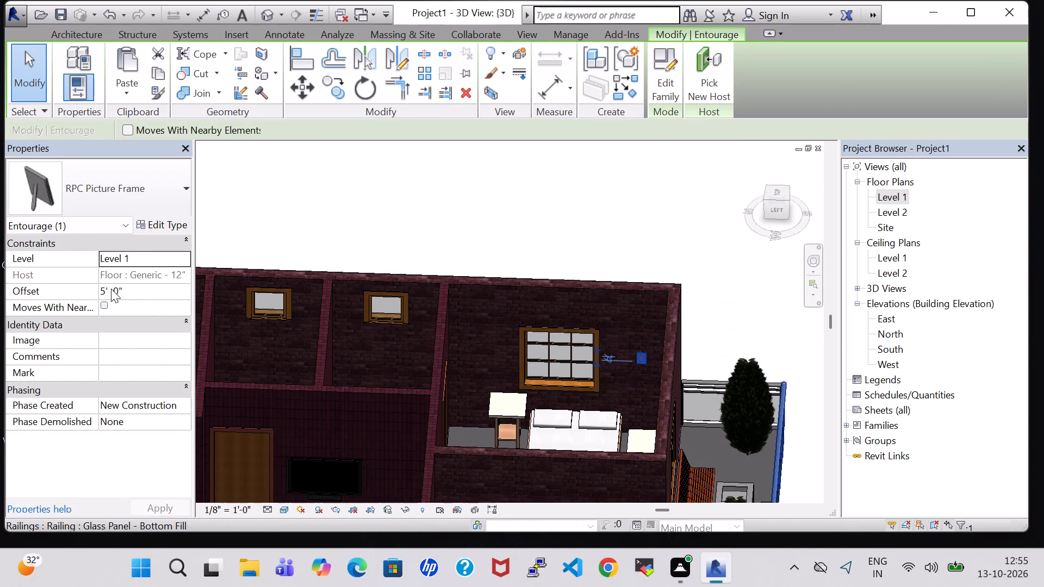
click(107, 289)
key(BackSpace)
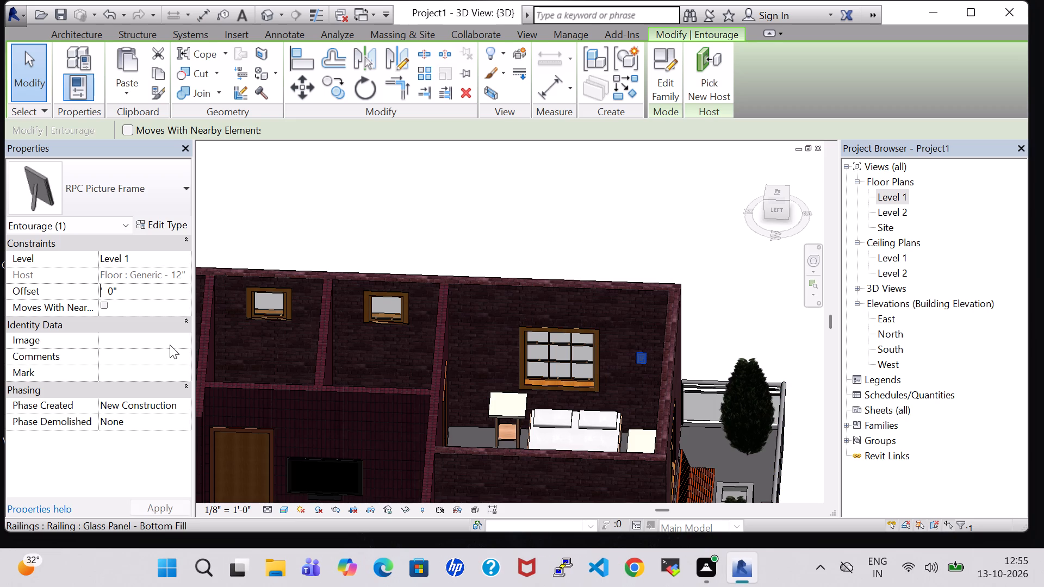
key(6)
key(Return)
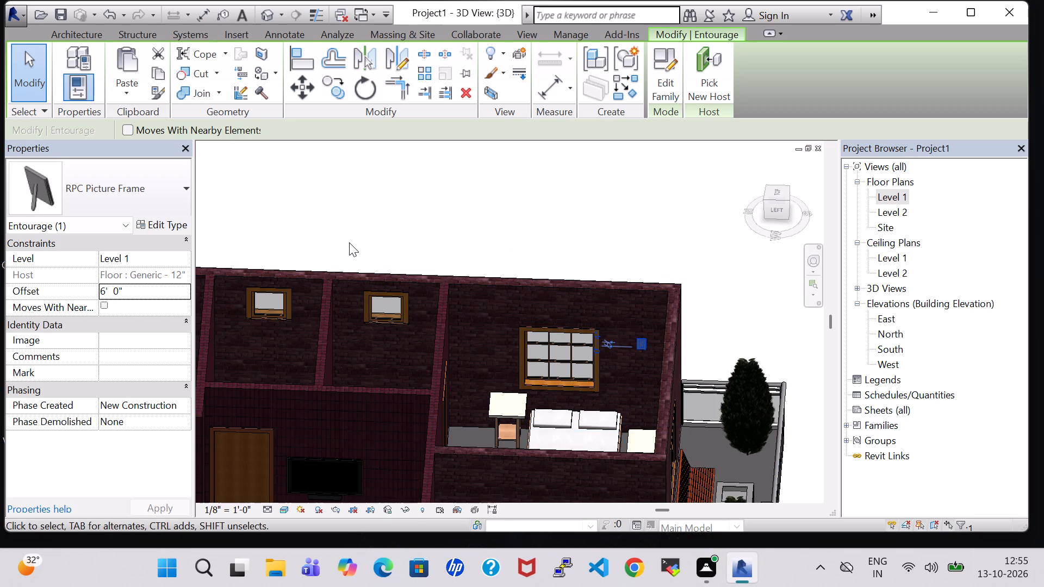
Examine the whole house model from the front, the side and above.
scroll(349, 242, down, 3)
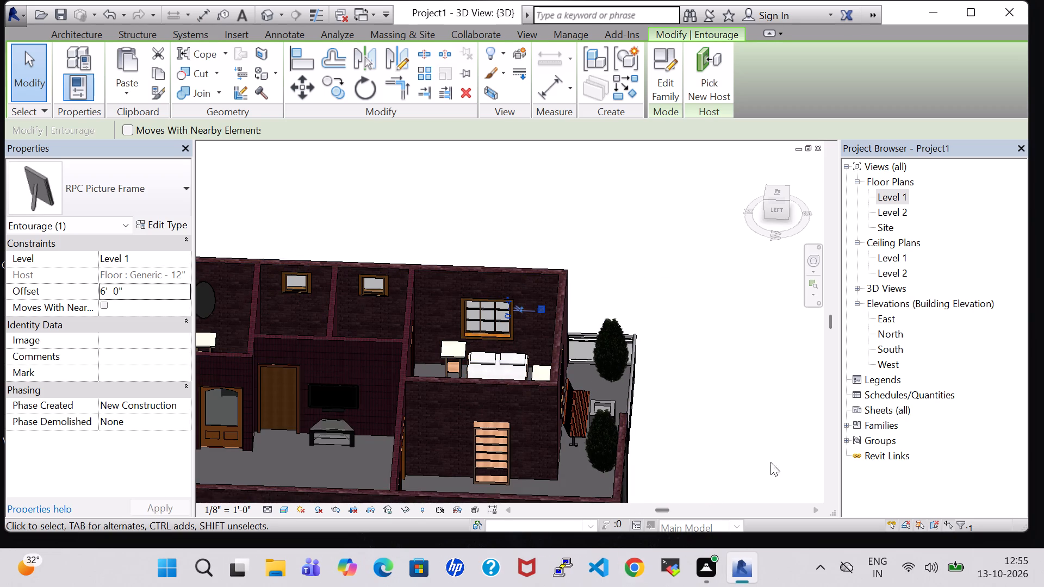
shift+middle_drag(737, 410, 563, 346)
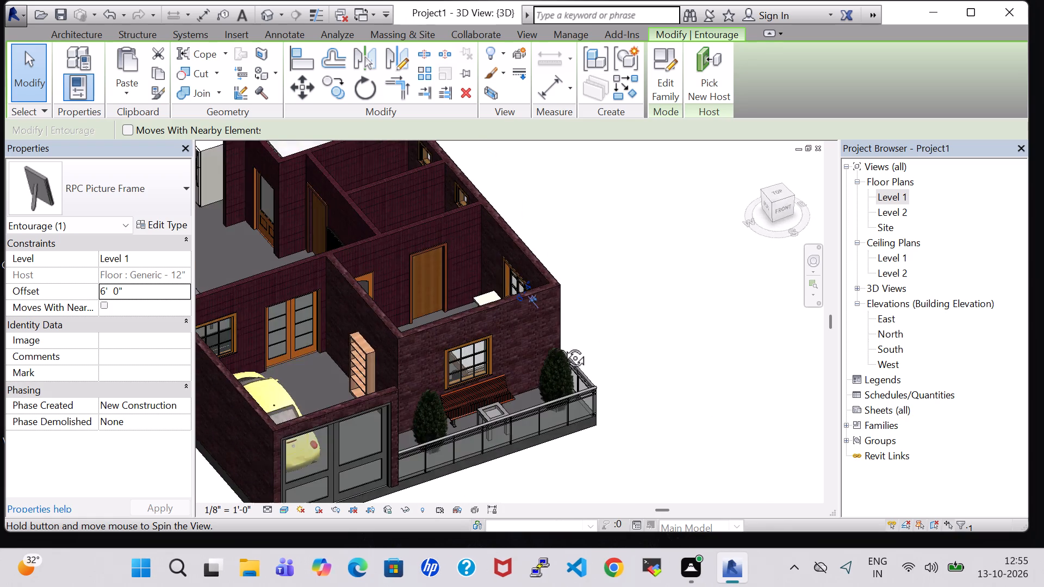
shift+middle_drag(563, 346, 558, 296)
middle_drag(558, 288, 663, 335)
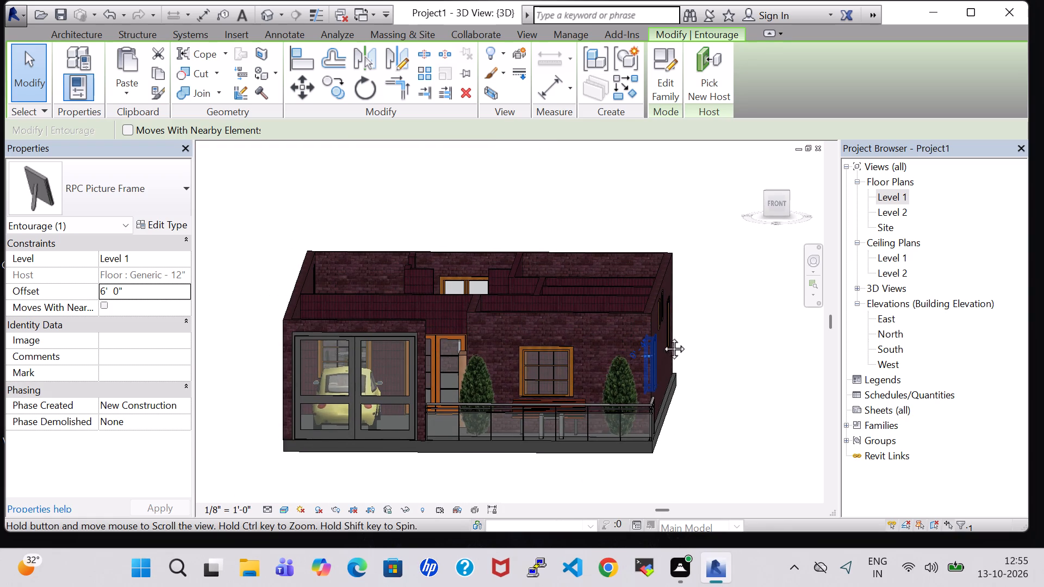
shift+middle_drag(710, 296, 718, 403)
shift+middle_drag(713, 392, 694, 294)
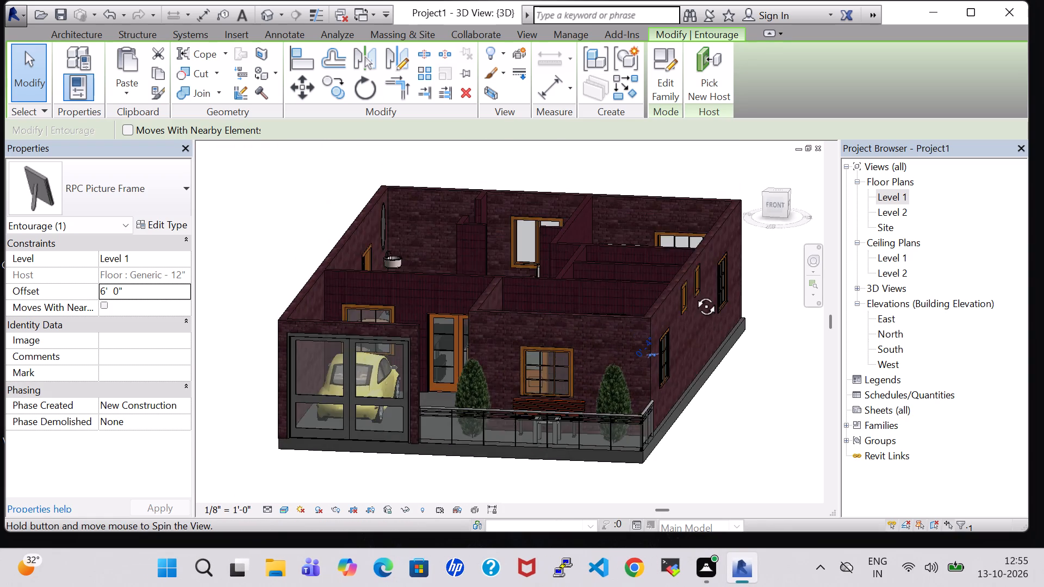
shift+middle_drag(694, 294, 712, 295)
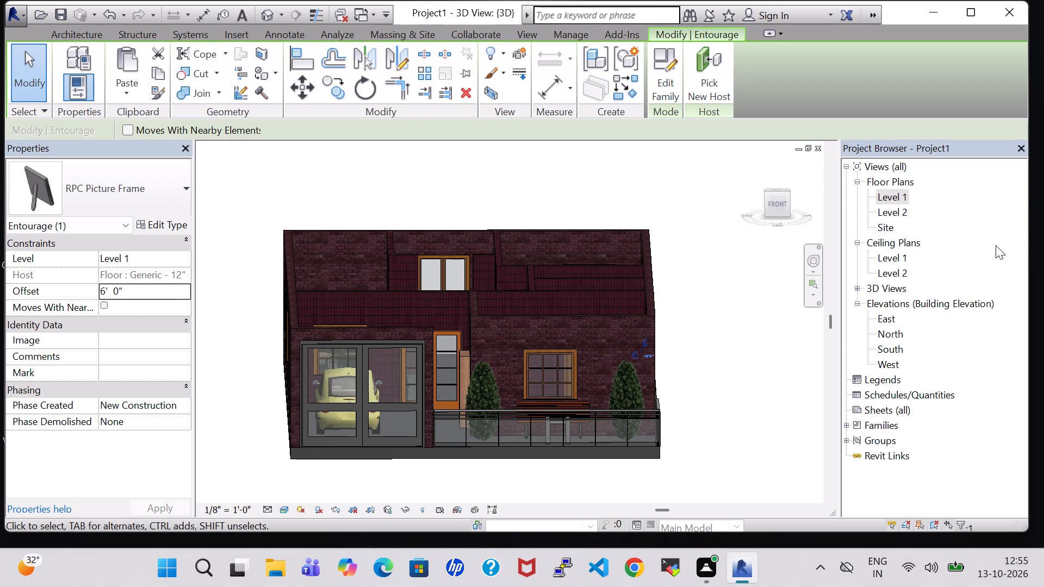
On the Level 1 plan, create a U-shaped winder stair in the PARKING area against the M BED ROOM wall, with its turn toward the main gate.
double_click(893, 193)
scroll(706, 452, down, 12)
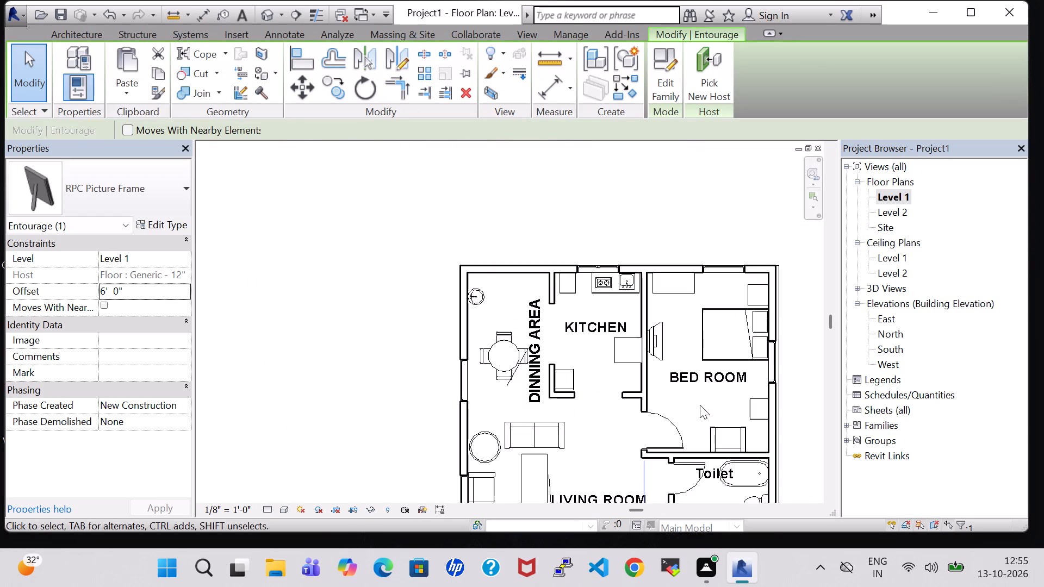
middle_drag(700, 405, 604, 288)
scroll(604, 288, down, 1)
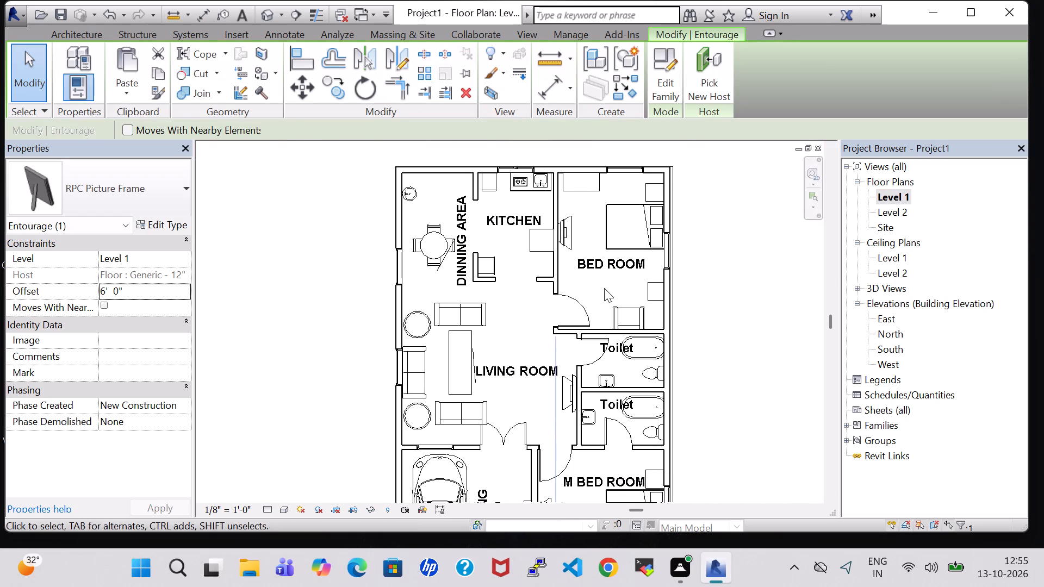
middle_drag(678, 395, 669, 374)
scroll(669, 374, down, 1)
middle_drag(671, 374, 647, 344)
scroll(647, 344, down, 1)
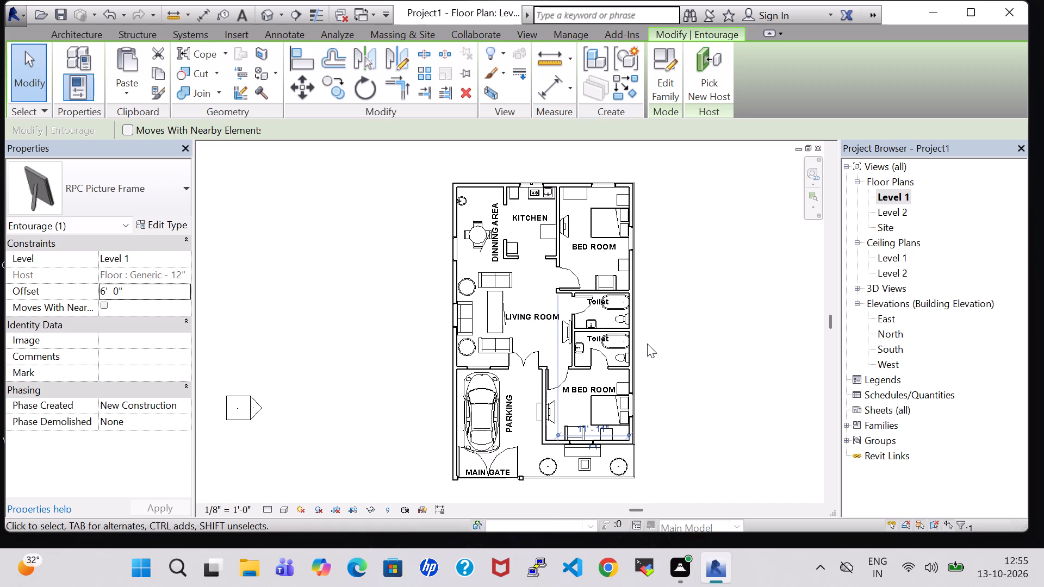
middle_drag(649, 344, 644, 340)
scroll(644, 340, up, 1)
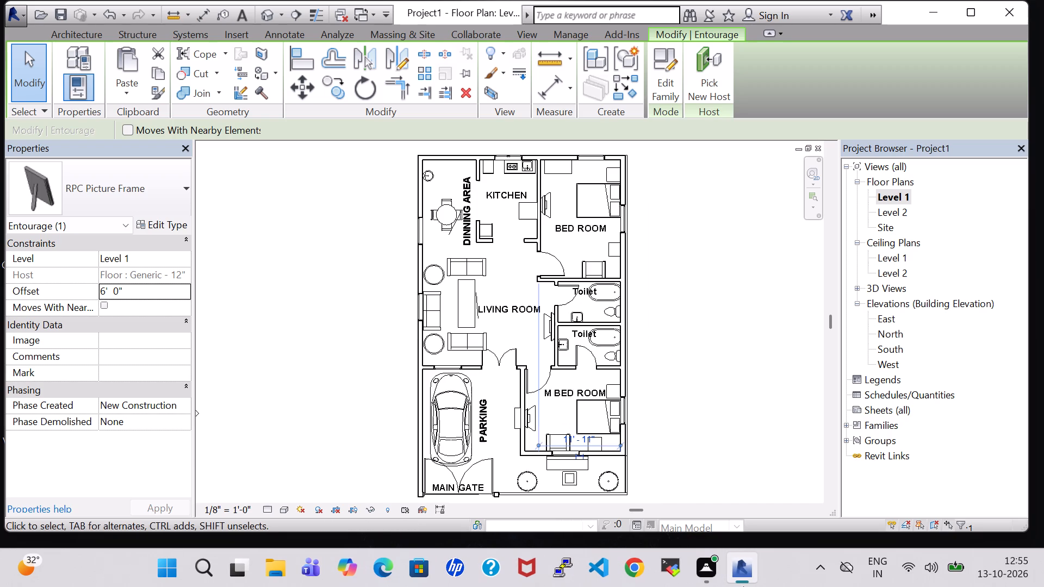
click(73, 33)
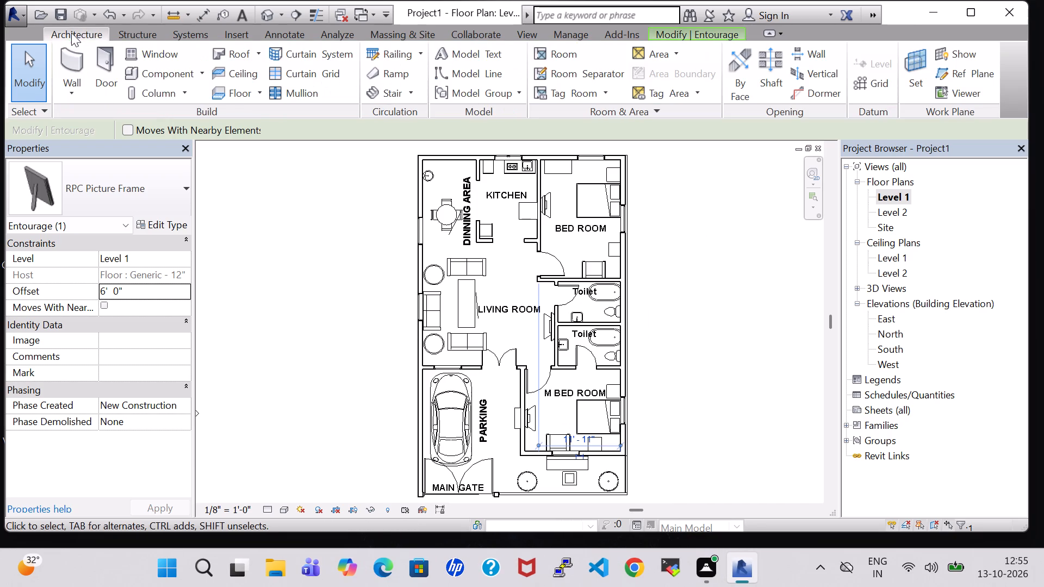
click(386, 87)
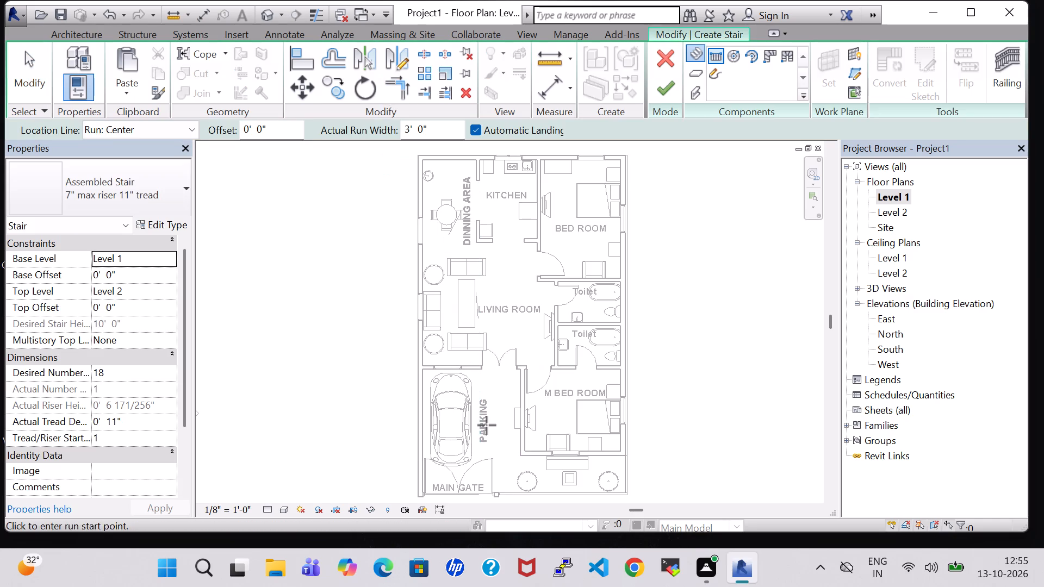
click(783, 55)
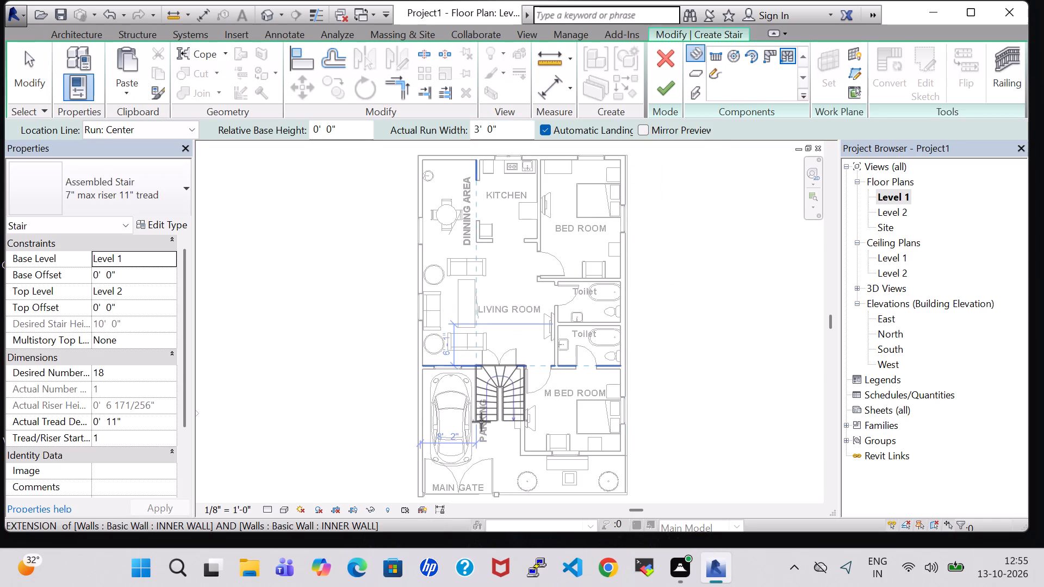
key(space)
key(space)
key(space)
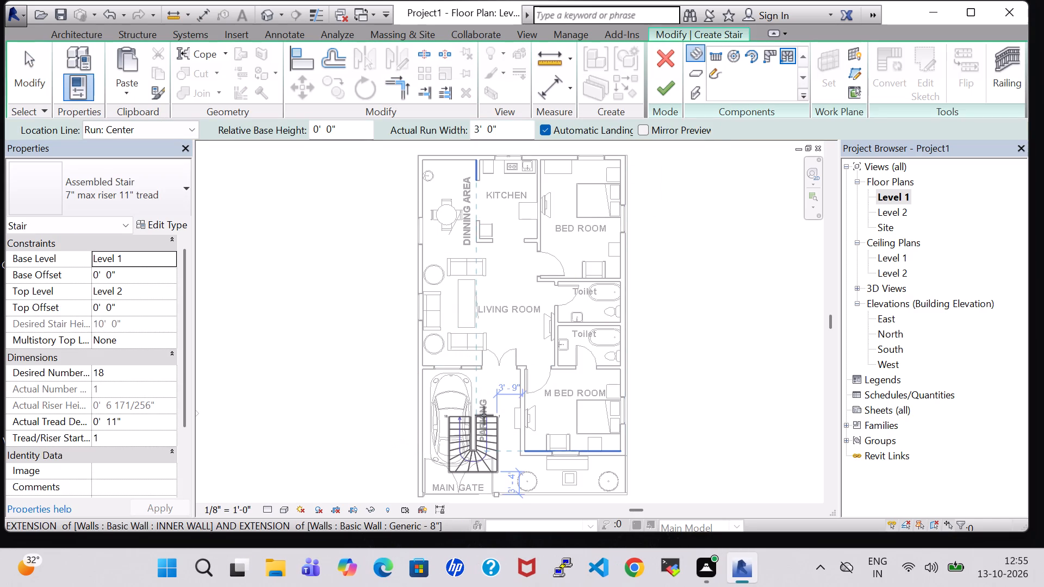
scroll(493, 402, up, 8)
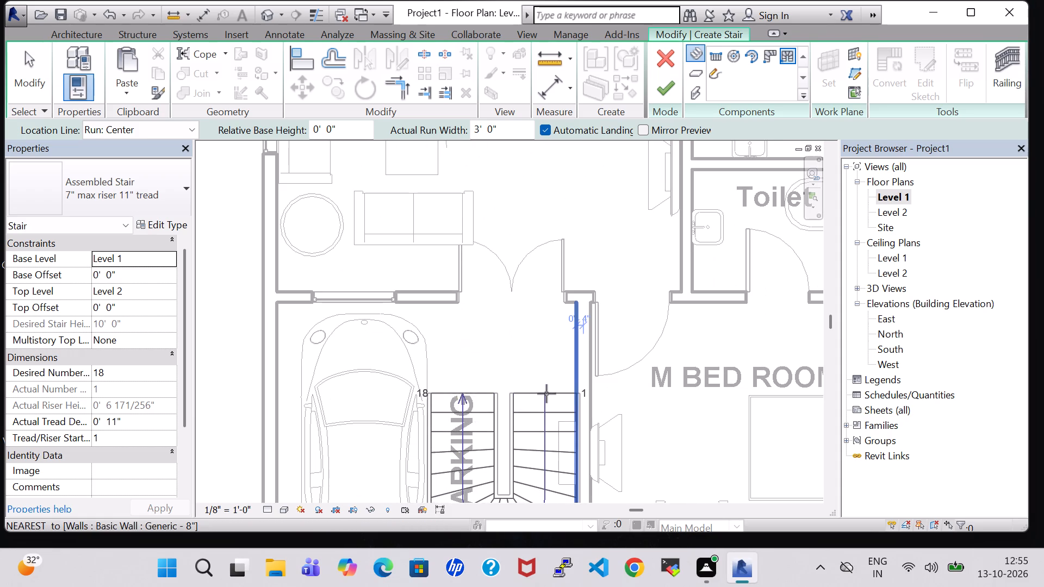
click(545, 381)
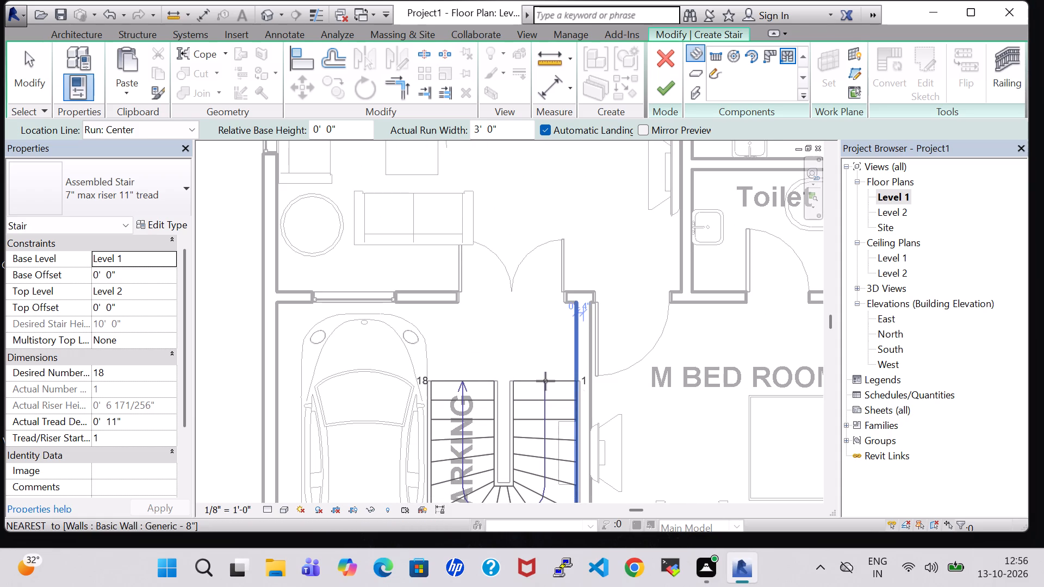
click(676, 82)
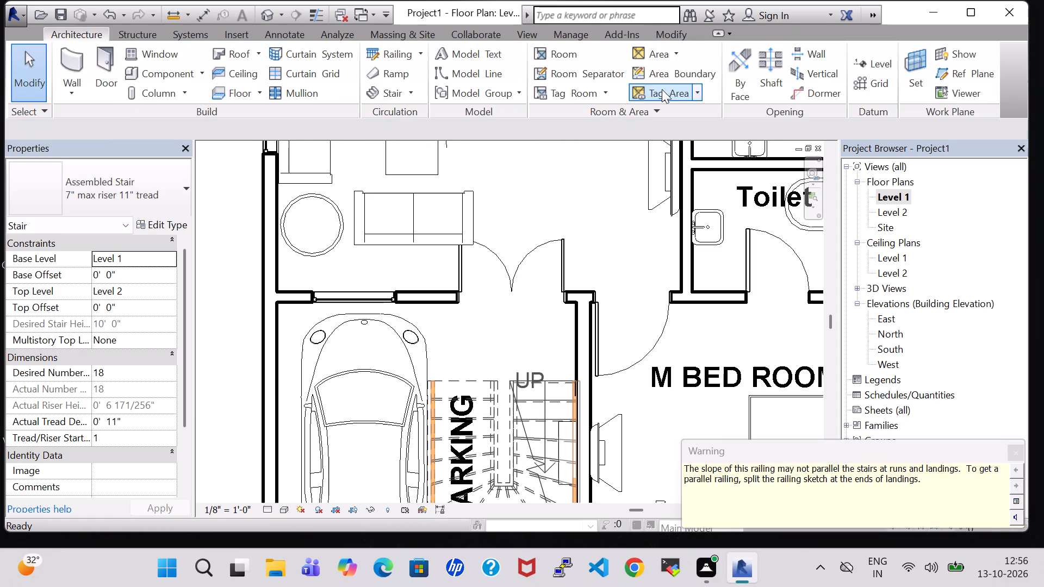
Examine the new stair and its railings in the 3D view from the front and from above.
click(266, 13)
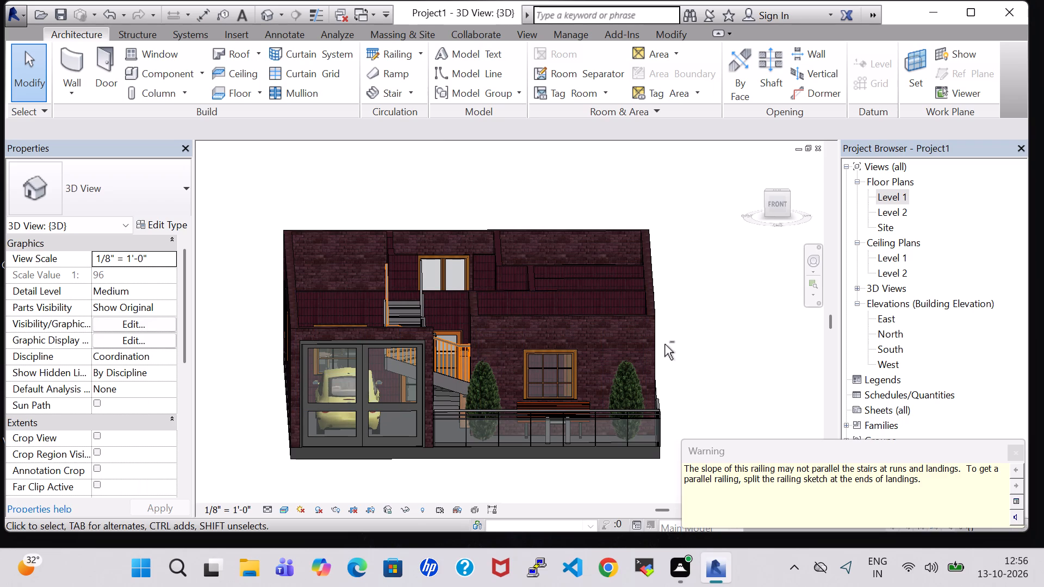
shift+middle_drag(663, 335, 664, 443)
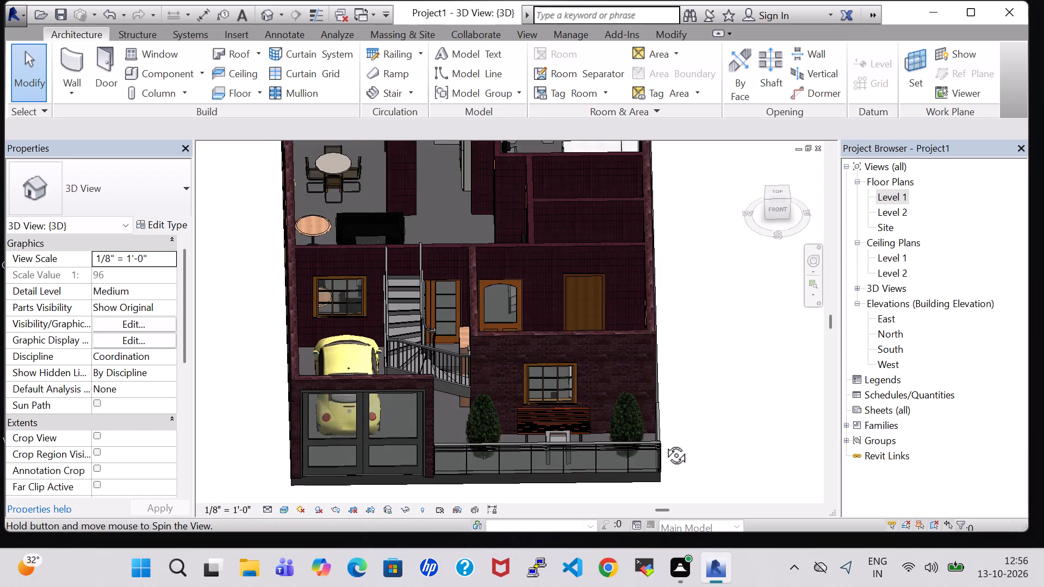
shift+middle_drag(664, 443, 664, 457)
shift+middle_drag(675, 342, 678, 397)
shift+middle_drag(678, 329, 682, 366)
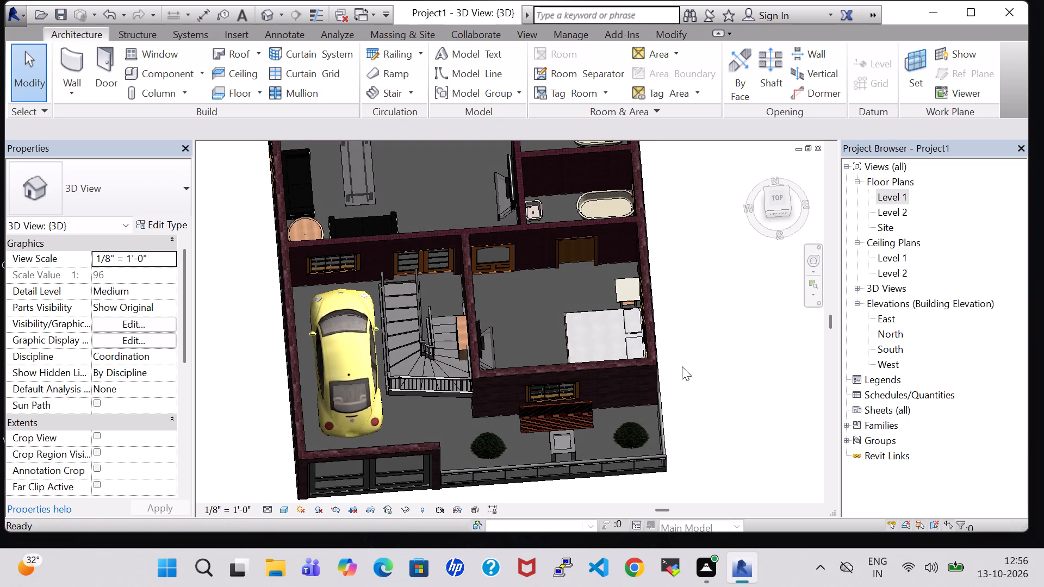
shift+middle_drag(685, 400, 675, 272)
shift+middle_drag(680, 379, 683, 270)
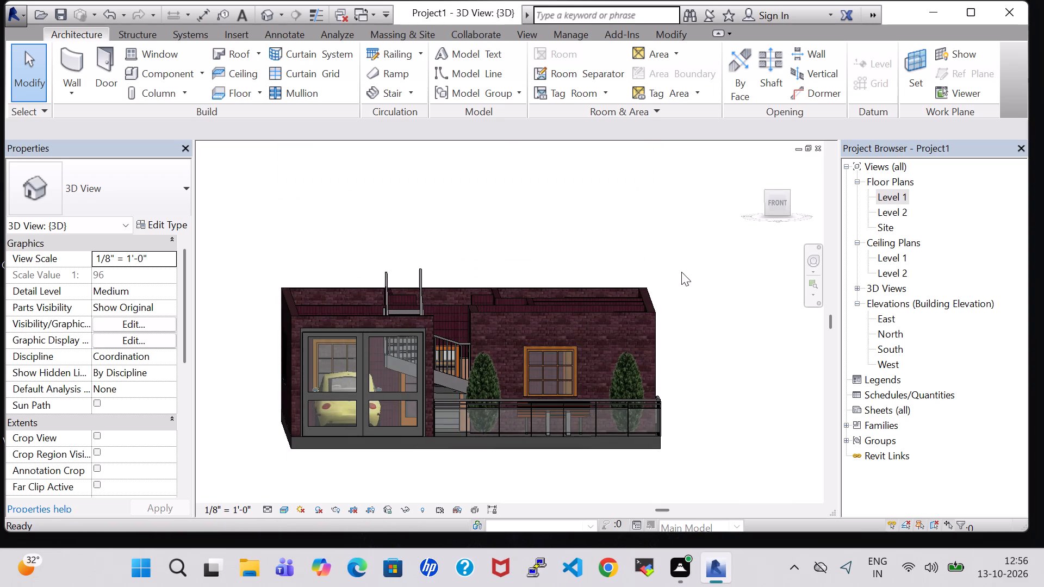
shift+middle_drag(689, 295, 694, 372)
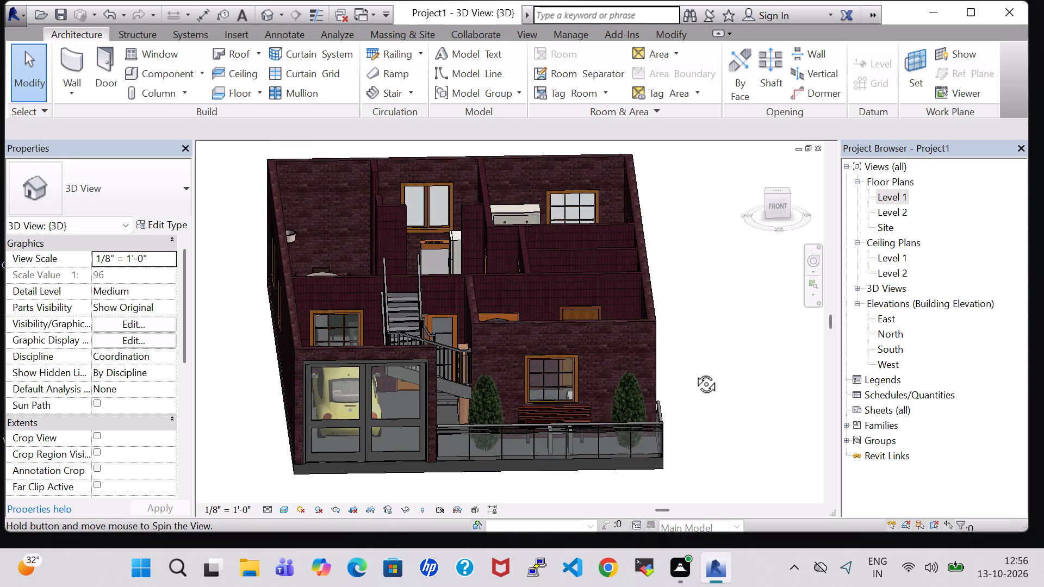
shift+middle_drag(694, 372, 696, 396)
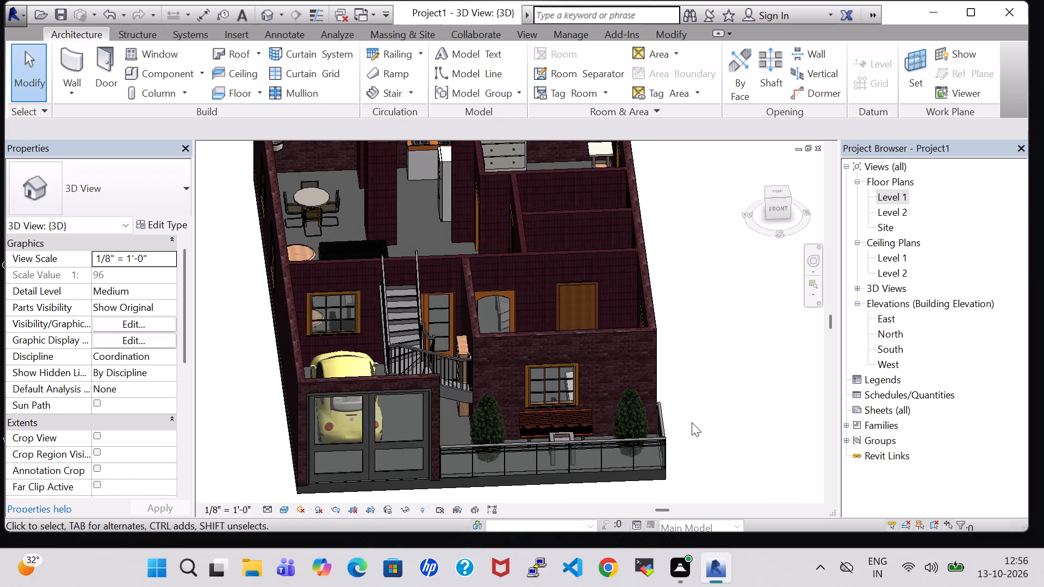
Delete the 36" x 10" x 72" shelving unit that stands under the stair against the front bedroom wall.
shift+middle_drag(692, 422, 734, 426)
shift+middle_drag(711, 344, 697, 401)
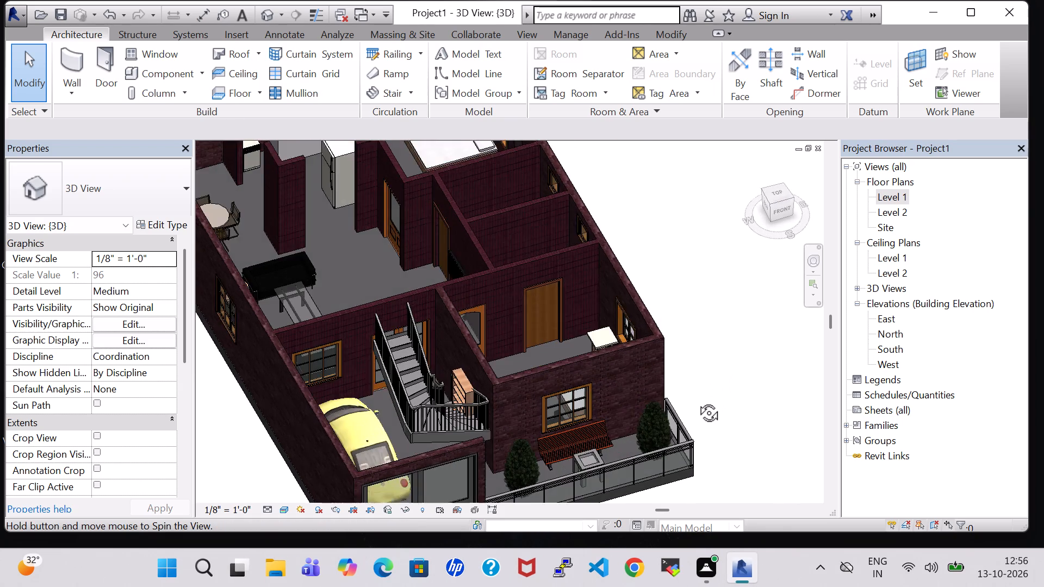
shift+middle_drag(697, 401, 686, 415)
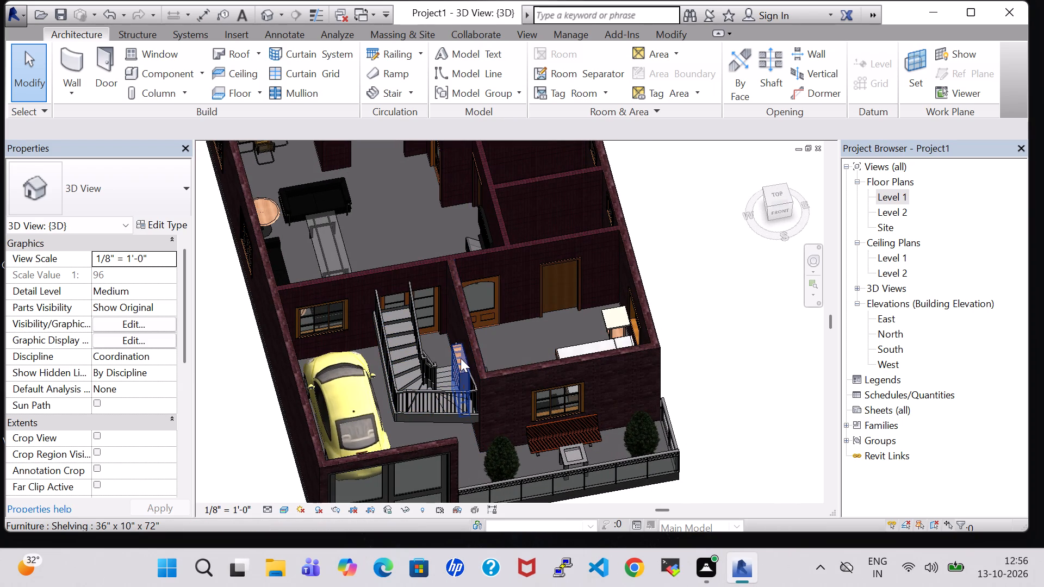
click(461, 358)
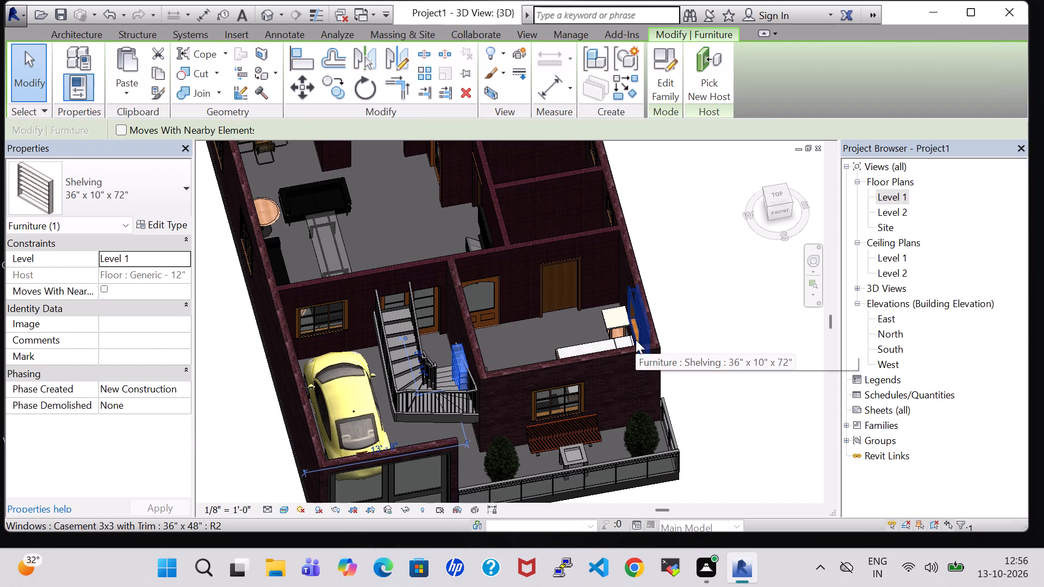
key(Delete)
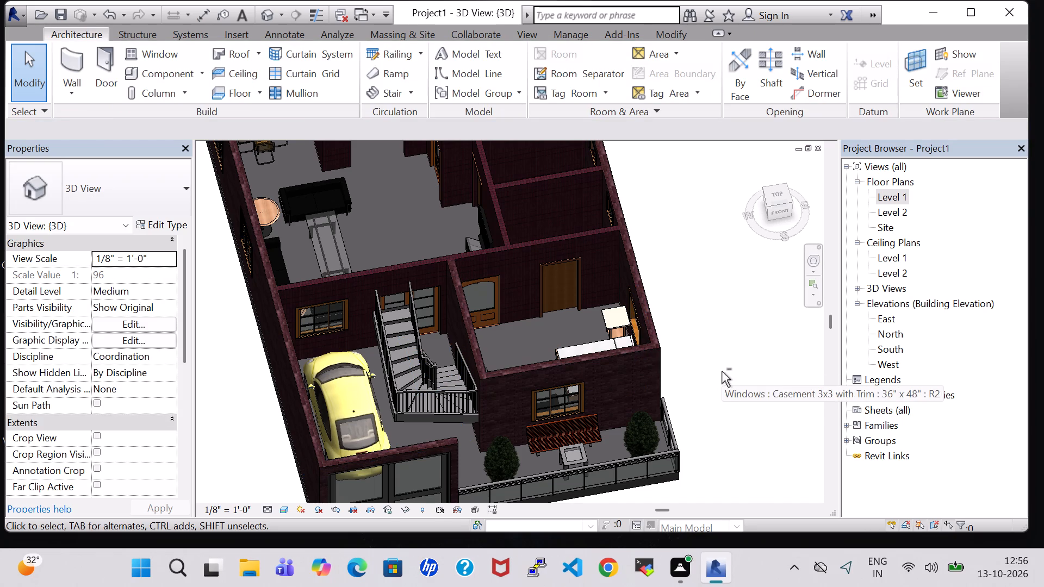
Examine the house model with the stair in the parking area from the front, the side and above.
shift+middle_drag(722, 371, 691, 328)
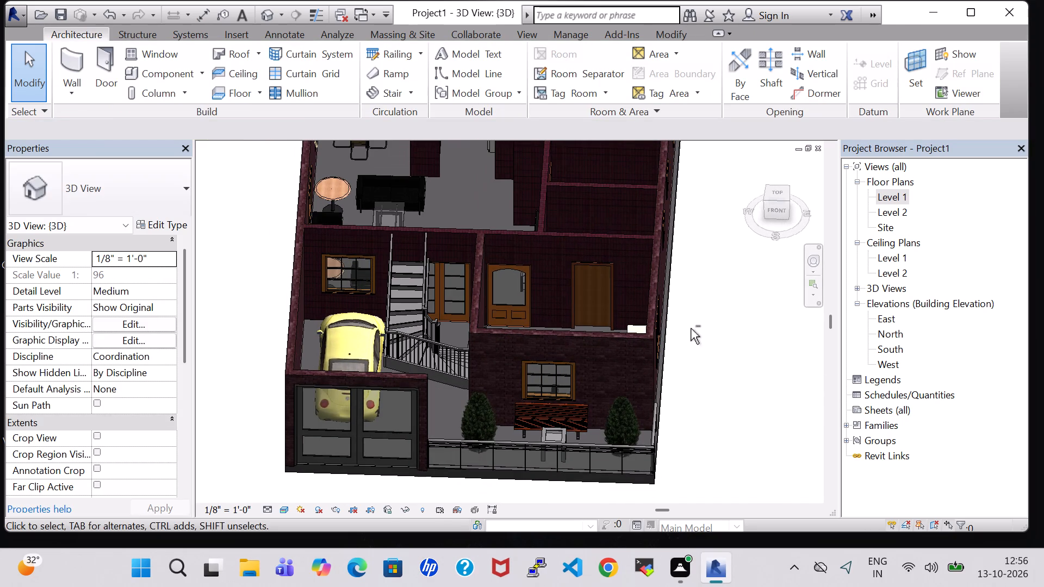
shift+middle_click(708, 370)
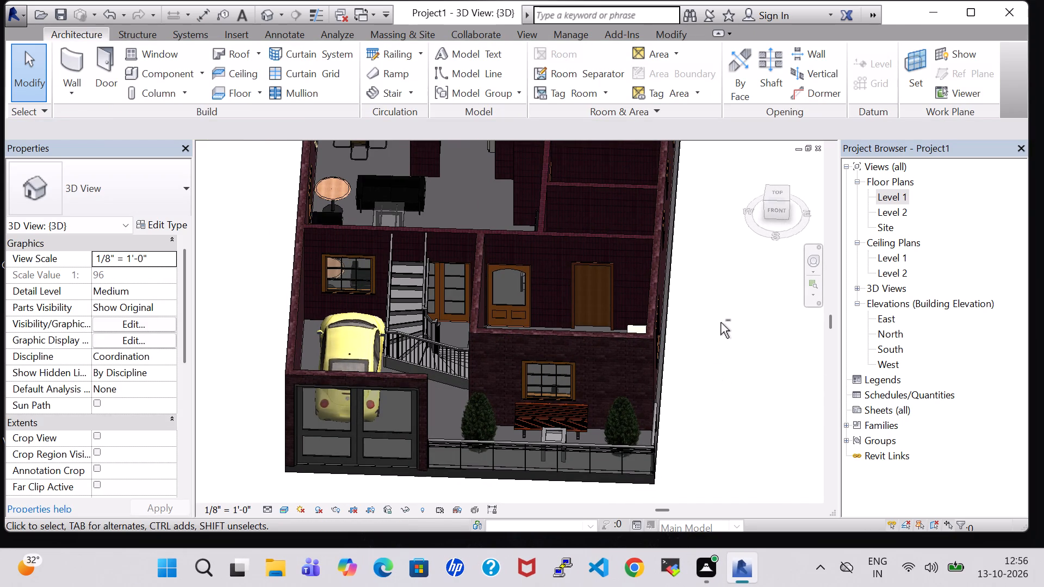
shift+middle_drag(730, 401, 734, 332)
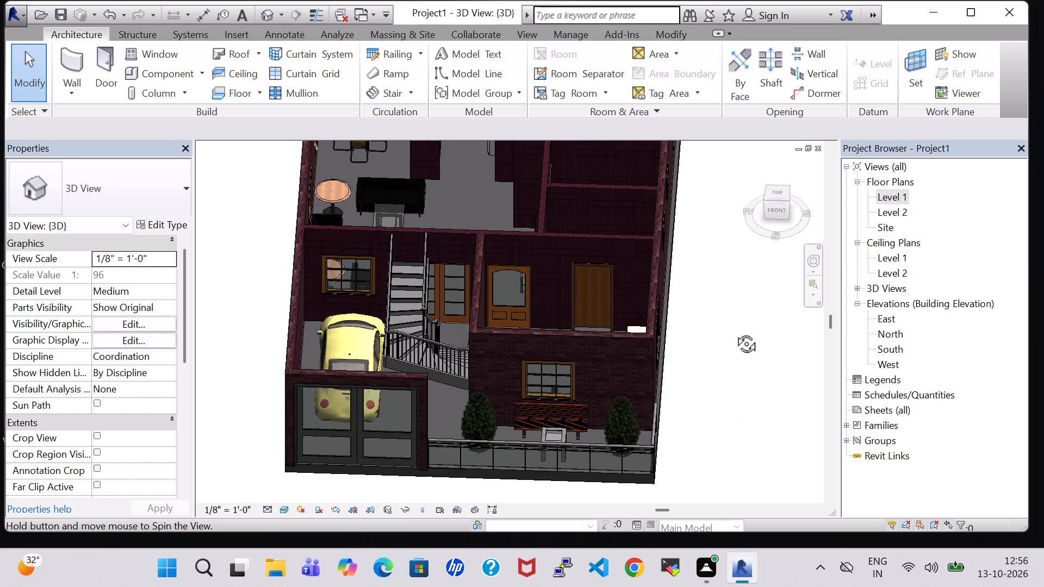
shift+middle_drag(734, 332, 731, 274)
shift+middle_click(730, 273)
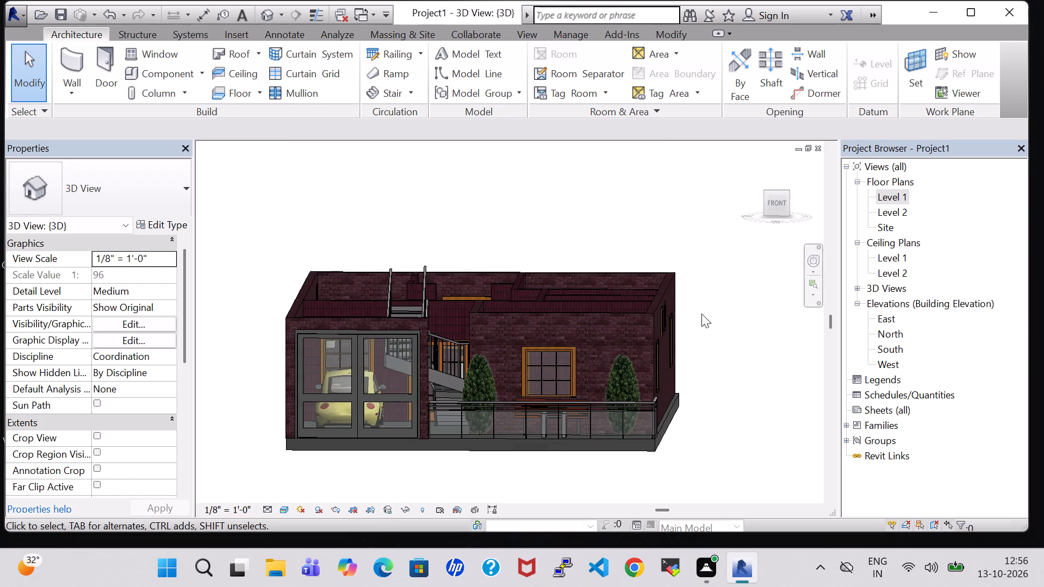
shift+middle_drag(725, 289, 742, 395)
shift+middle_click(742, 395)
shift+middle_drag(742, 395, 741, 415)
shift+middle_drag(709, 336, 658, 298)
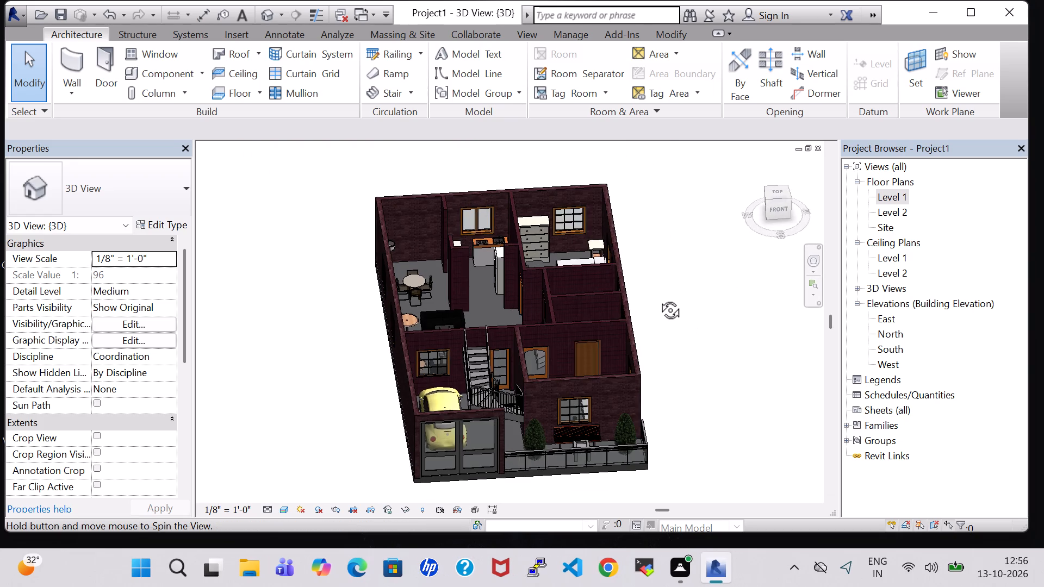
shift+middle_drag(658, 298, 673, 258)
shift+middle_drag(680, 256, 688, 255)
shift+middle_click(688, 255)
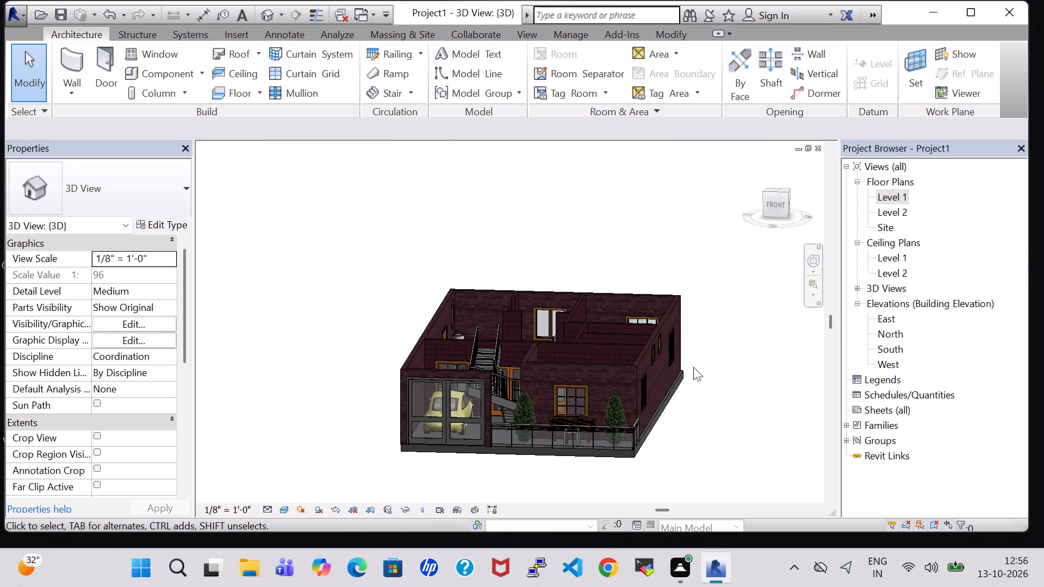
scroll(686, 437, up, 2)
middle_drag(686, 437, 682, 422)
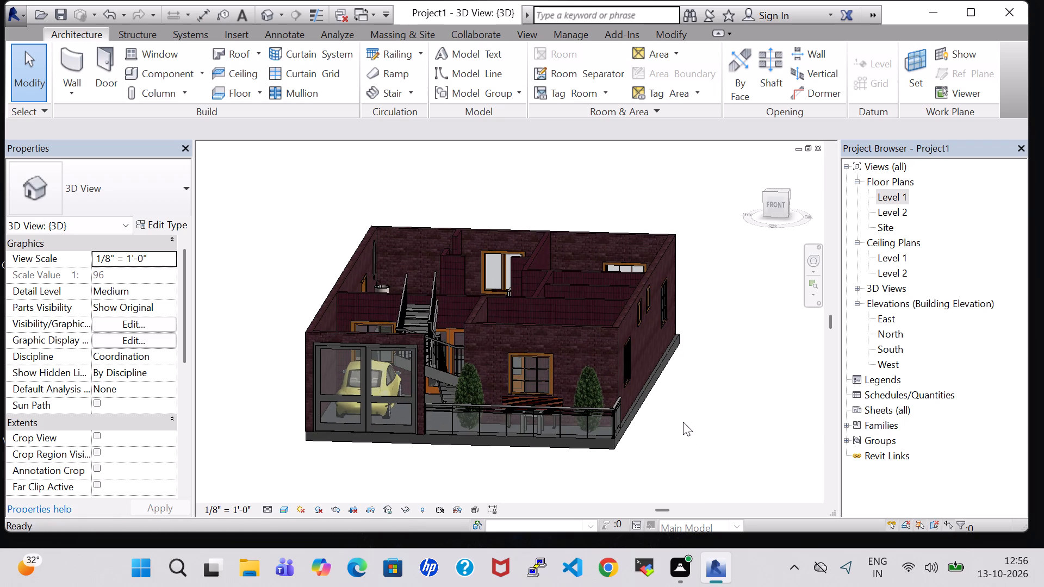
shift+middle_drag(683, 422, 695, 396)
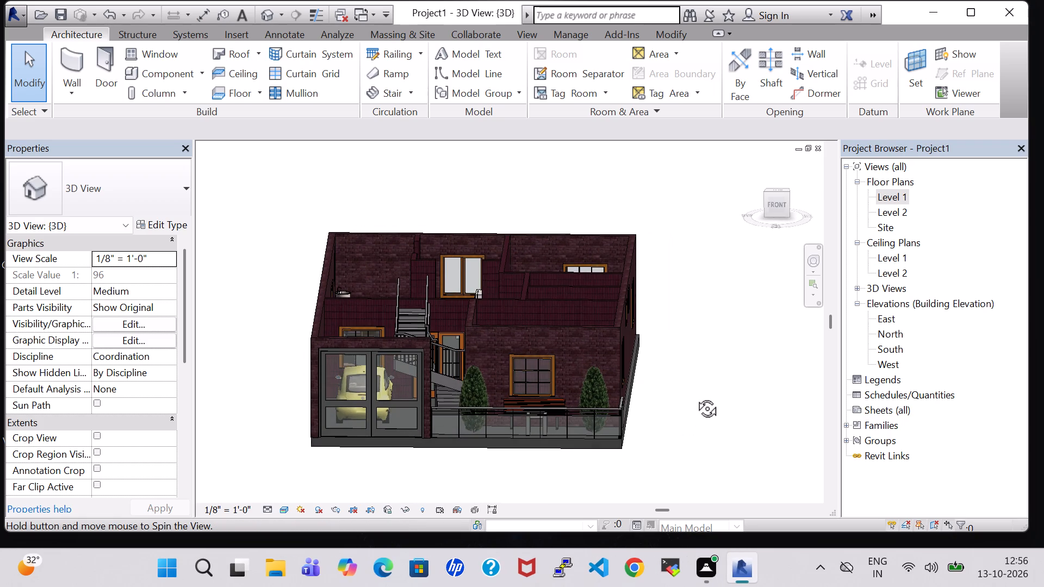
shift+middle_drag(695, 396, 695, 380)
scroll(695, 380, up, 1)
shift+middle_drag(655, 270, 661, 326)
On the Level 1 plan, nudge the RPC Beetle car about 10 inches away from the stair toward the outer side wall.
double_click(903, 191)
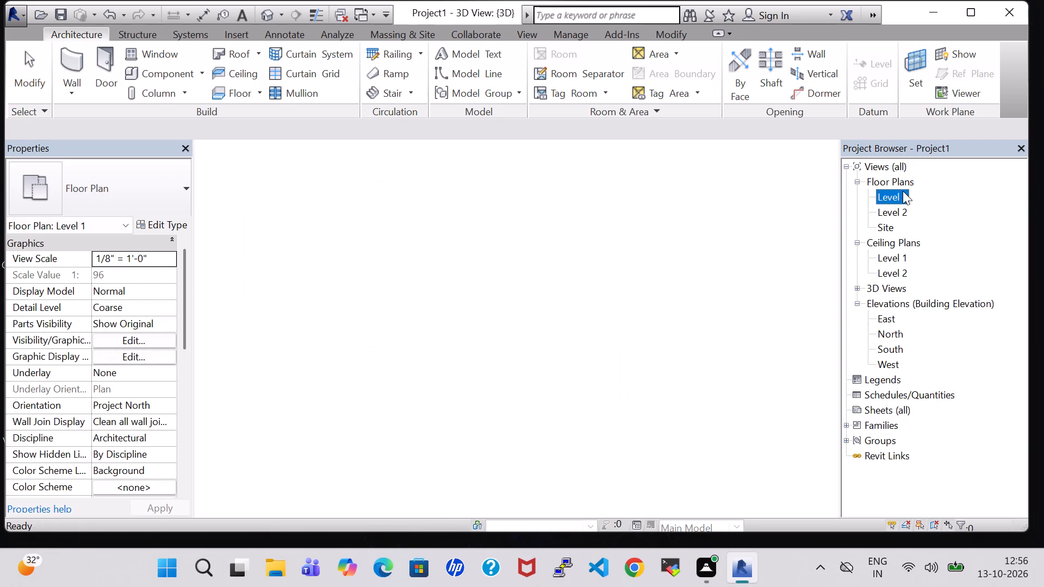
click(400, 379)
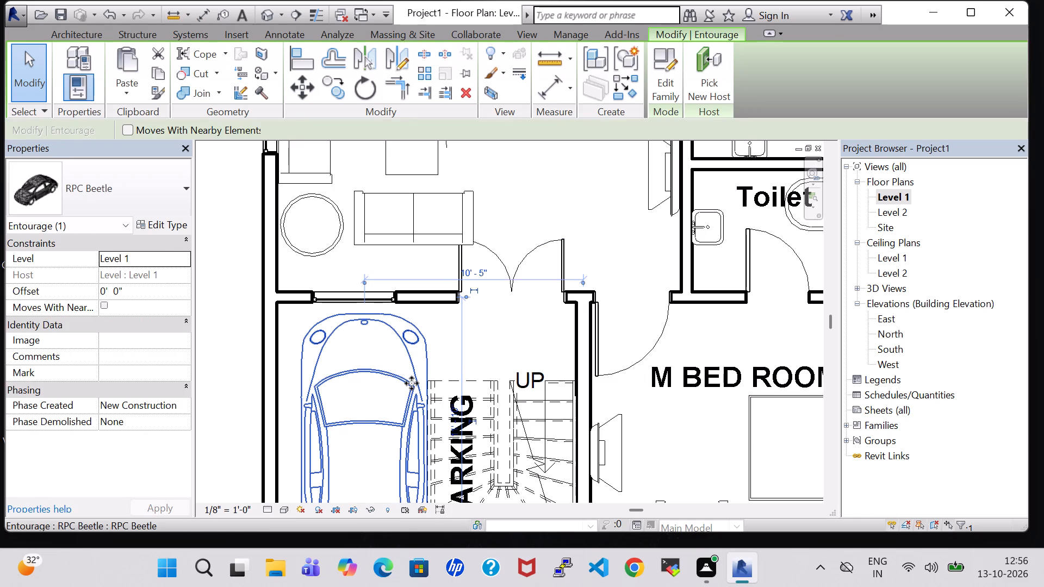
key(Left)
key(Left)
key(Left)
key(Left)
key(Left)
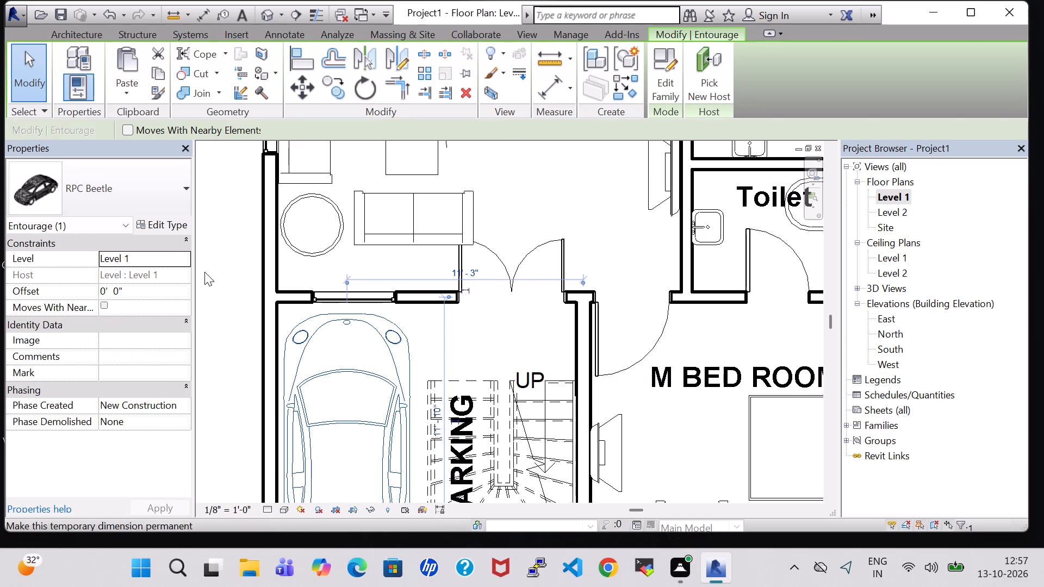
click(225, 298)
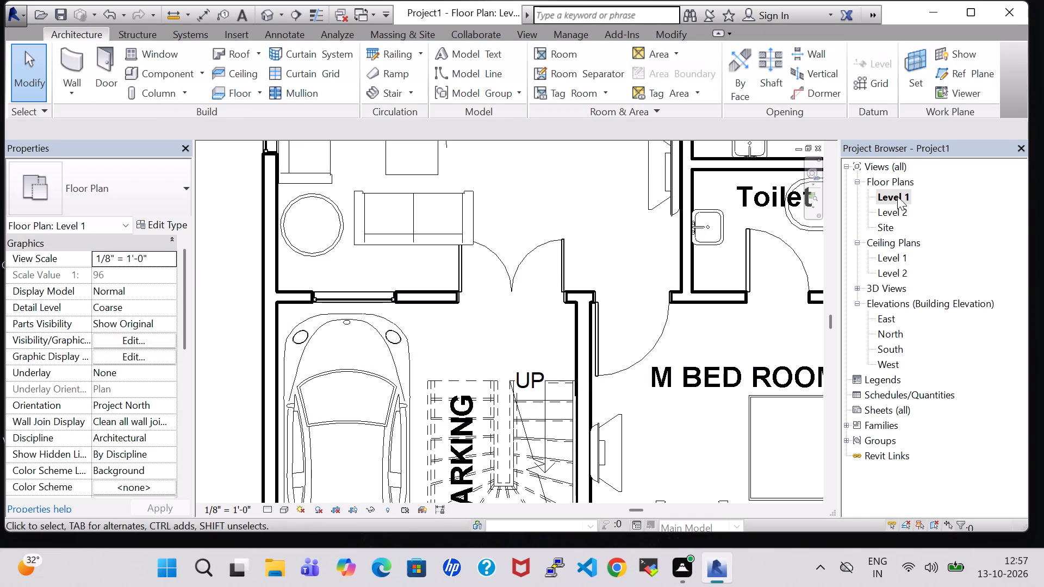
Open the 3D view to check the car's position beside the stair, without saving the project.
click(269, 14)
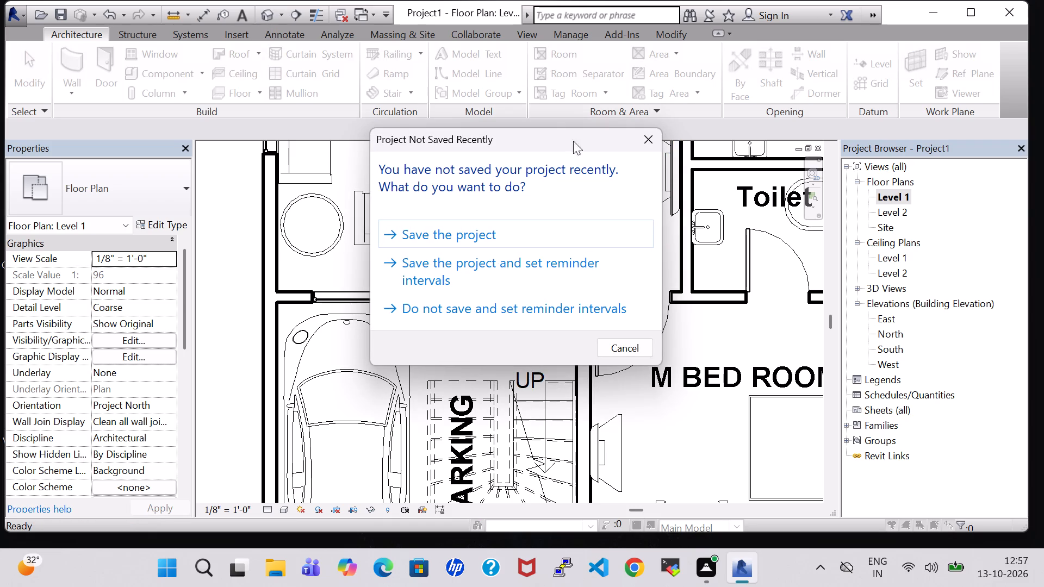
click(641, 143)
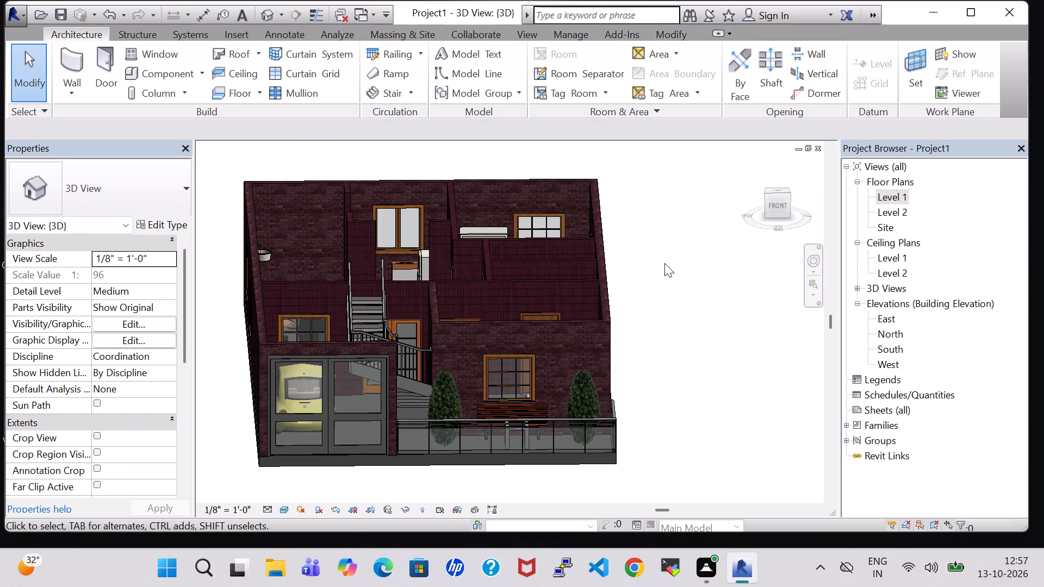
Inspect the parking-area stair in 3D from the front corner and the side, checking its fit against the surrounding walls.
shift+middle_drag(664, 263, 668, 355)
shift+middle_drag(661, 358, 734, 380)
shift+middle_drag(706, 446, 728, 396)
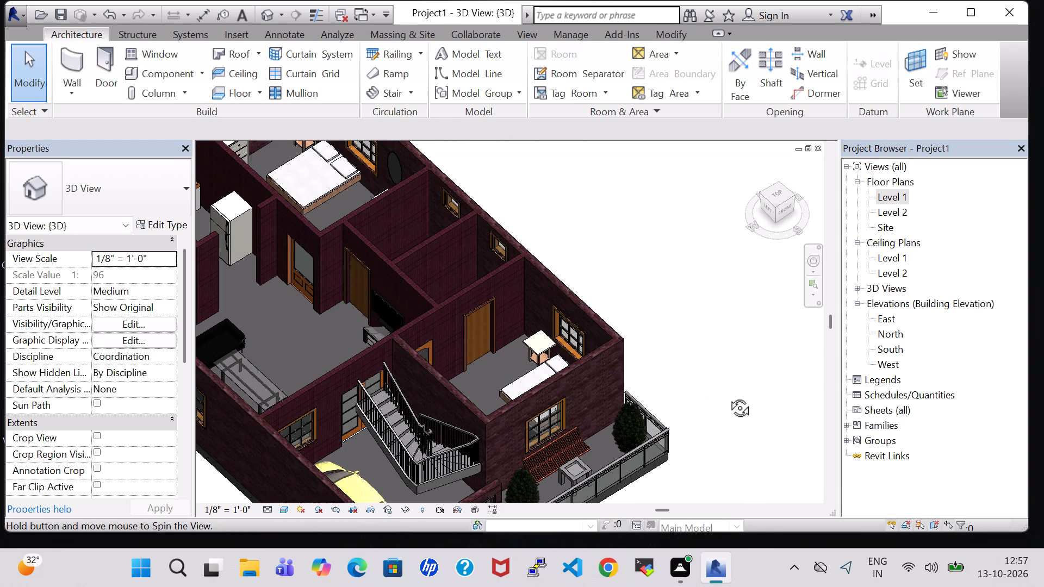
shift+middle_drag(728, 396, 770, 410)
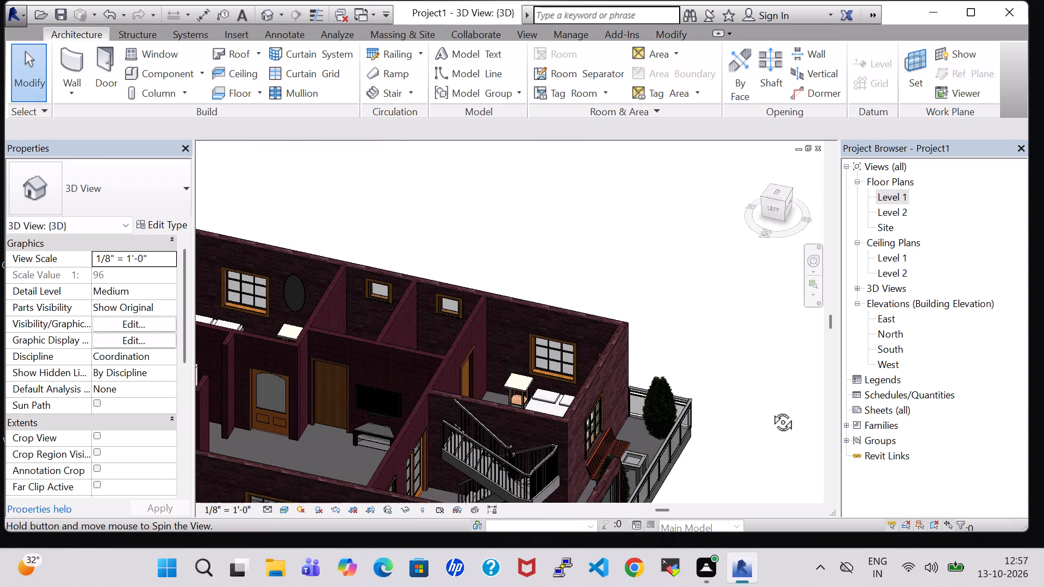
middle_drag(713, 372, 678, 209)
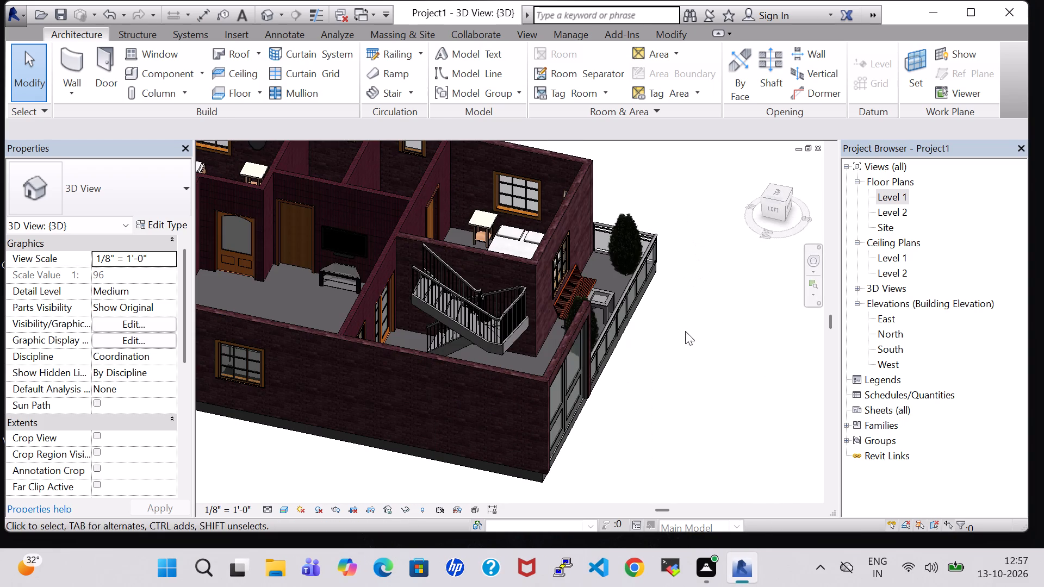
shift+middle_drag(653, 344, 695, 349)
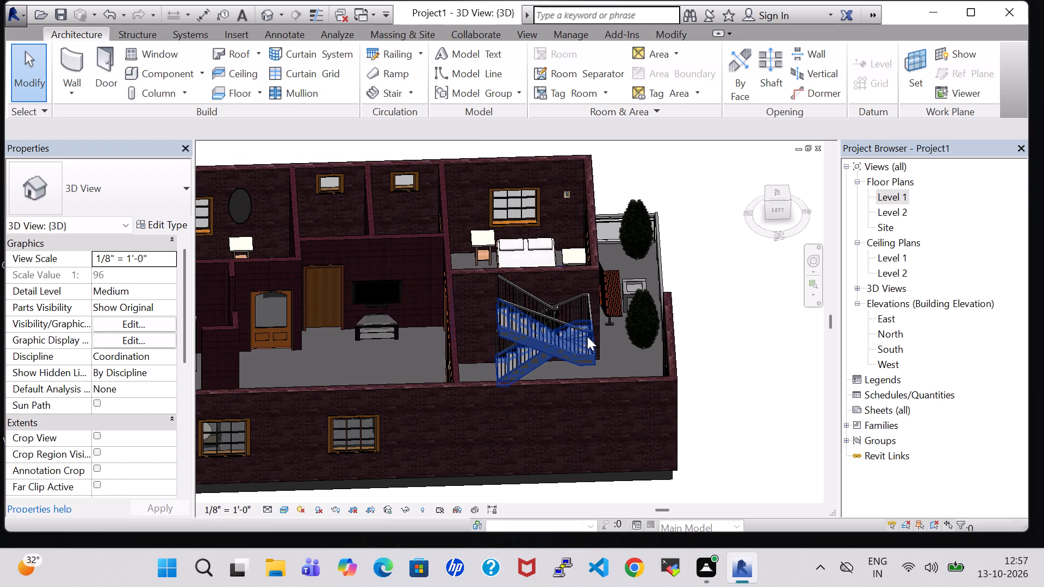
click(587, 334)
click(707, 354)
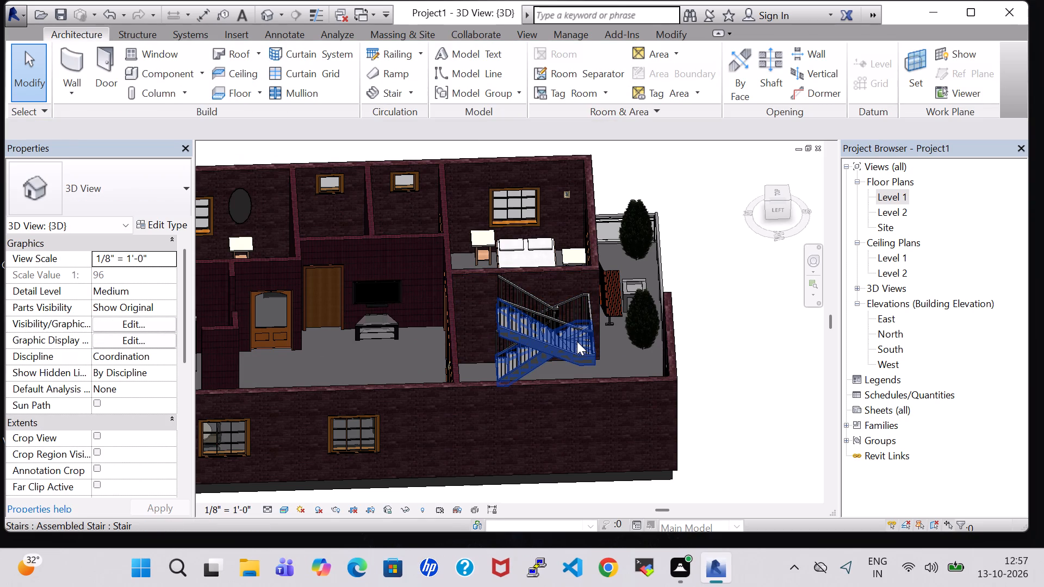
key(Right)
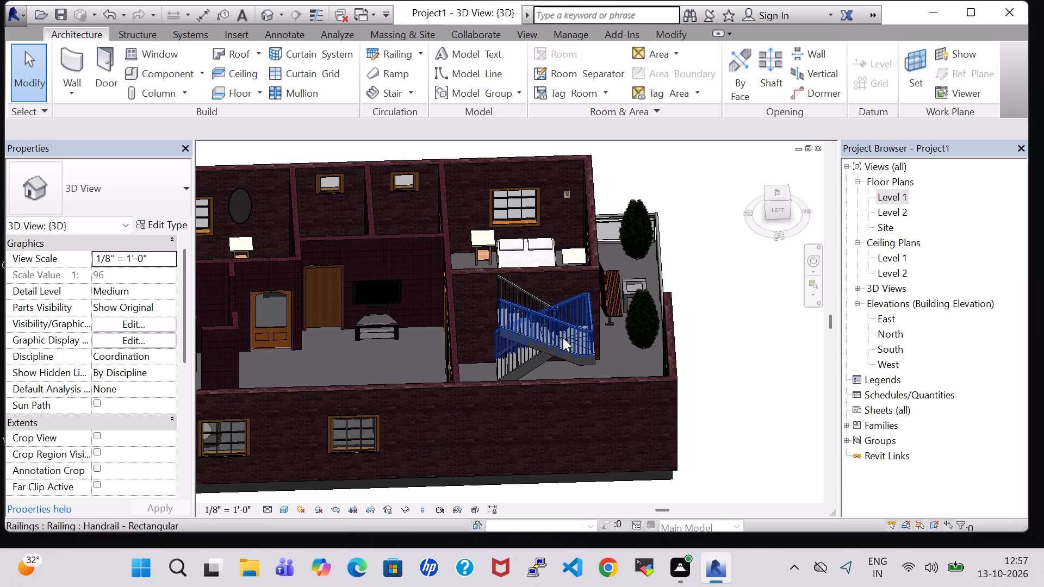
On the Level 1 plan, nudge the parking-area stair four increments toward the main gate and one toward the car.
double_click(886, 199)
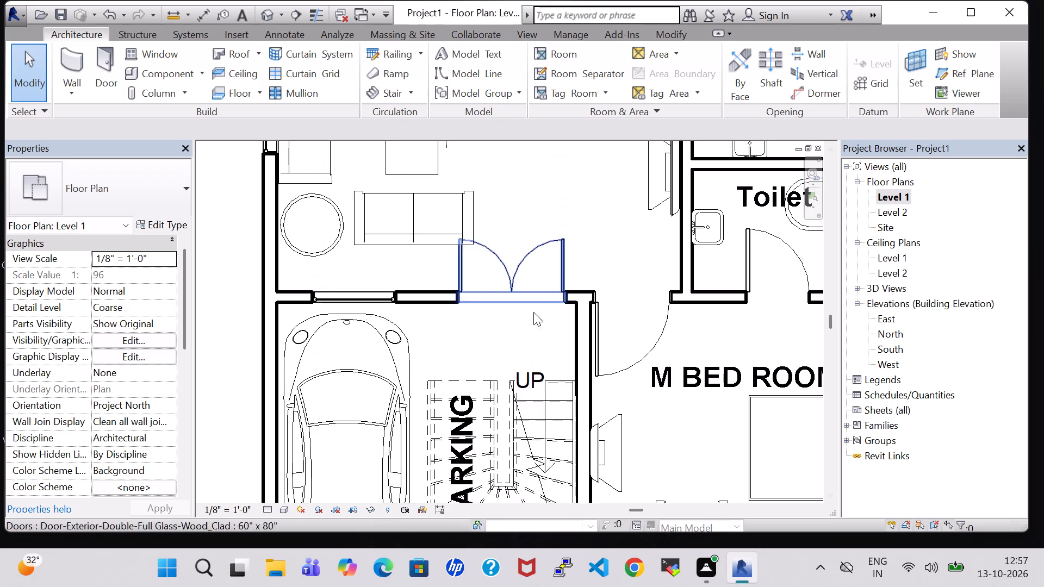
scroll(525, 369, down, 1)
middle_drag(642, 450, 644, 322)
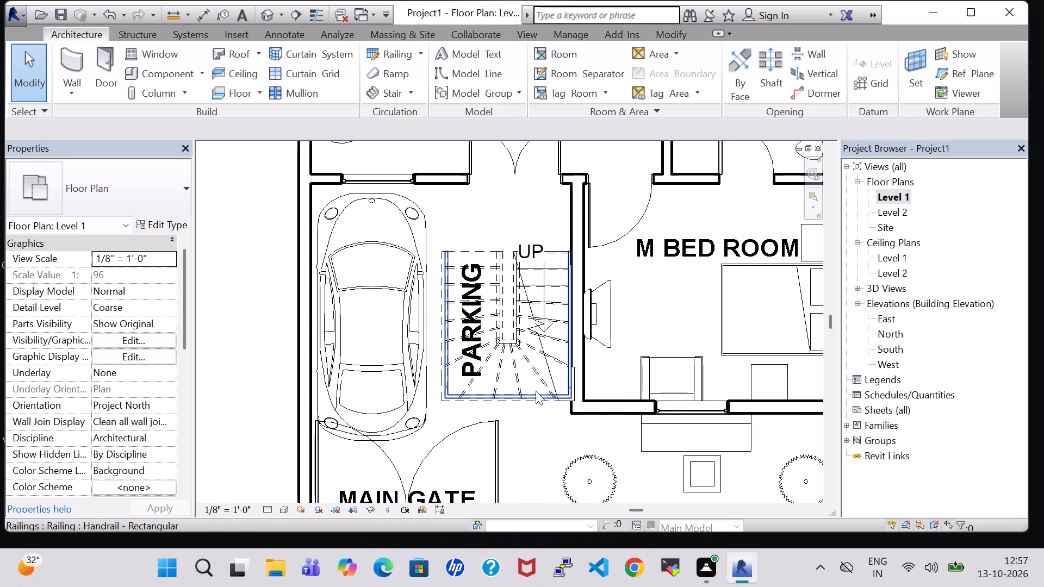
click(538, 404)
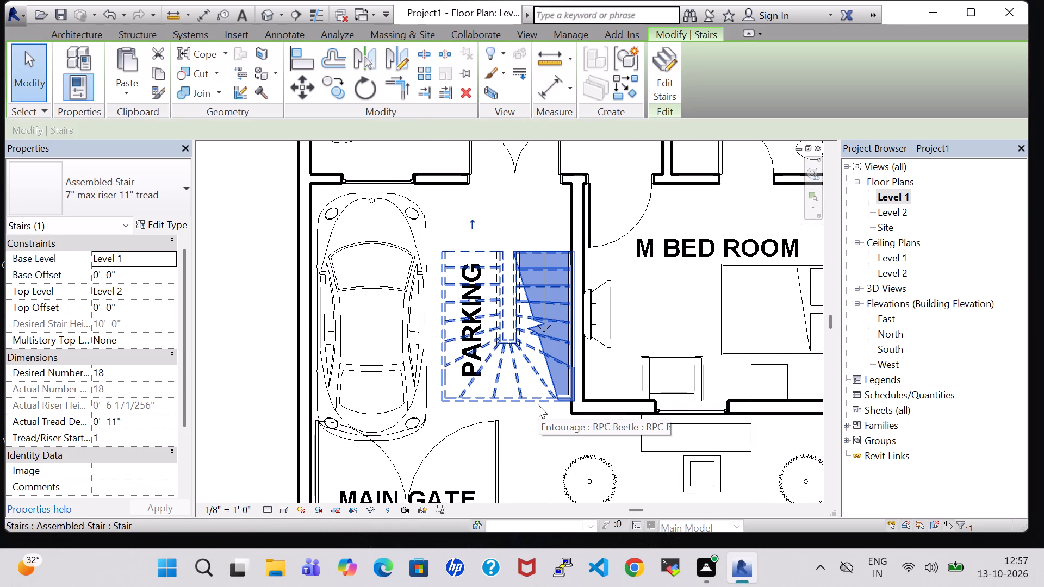
key(Down)
key(Down)
key(Down)
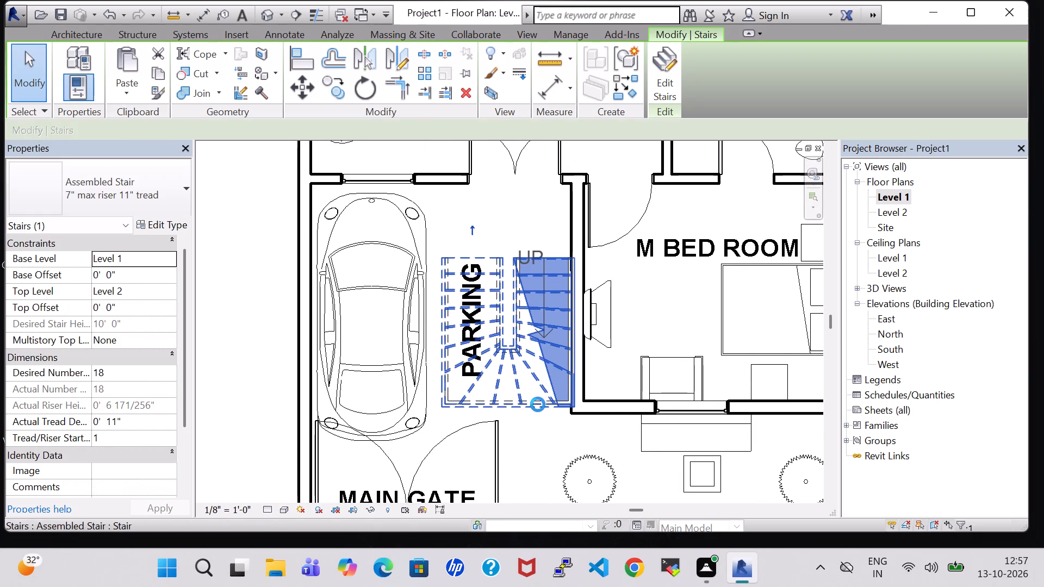
key(Down)
key(Left)
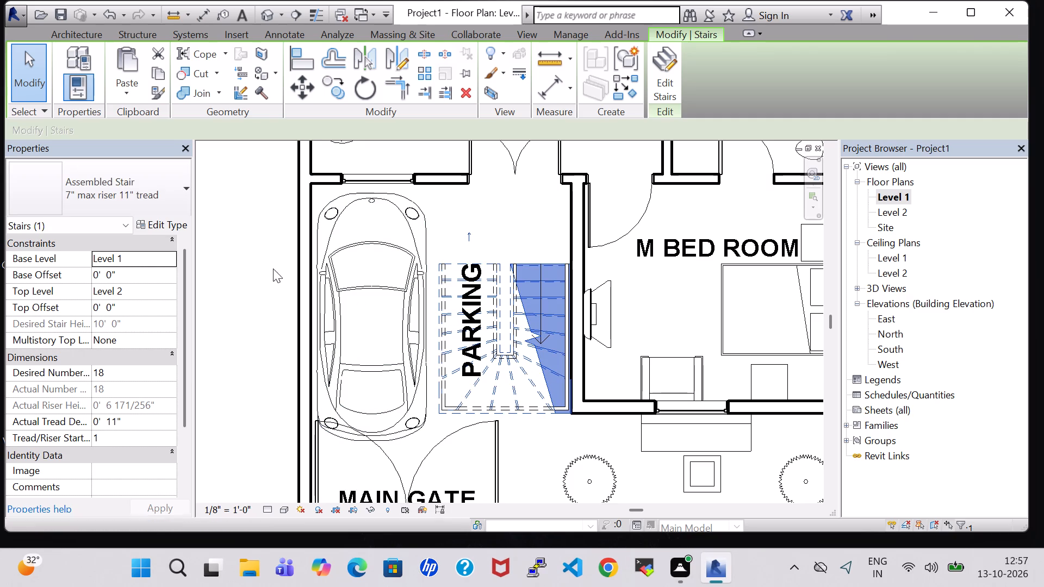
click(216, 261)
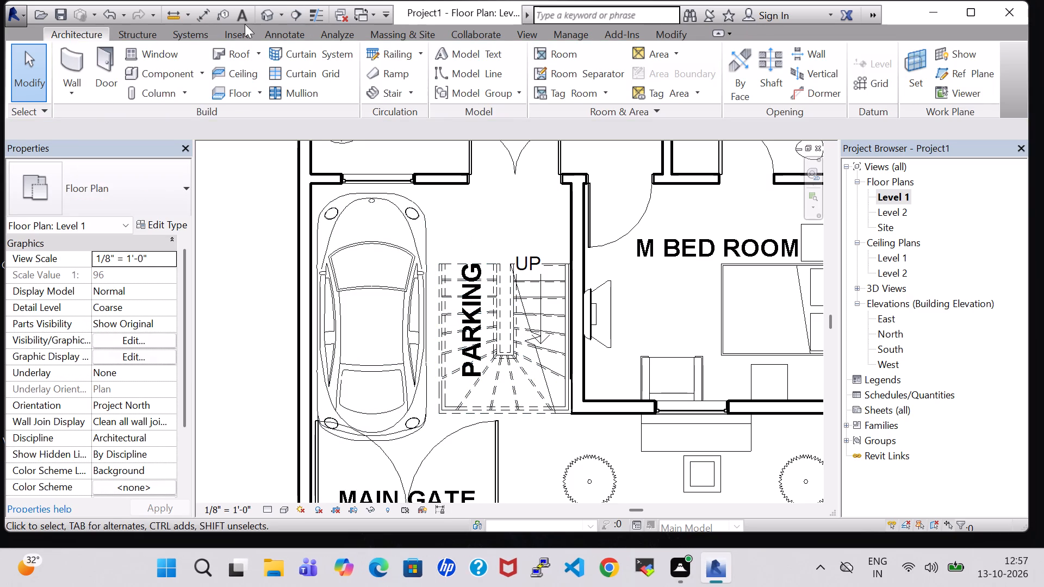
Examine the moved stair in the 3D view from above, the side and the front of the house.
click(262, 12)
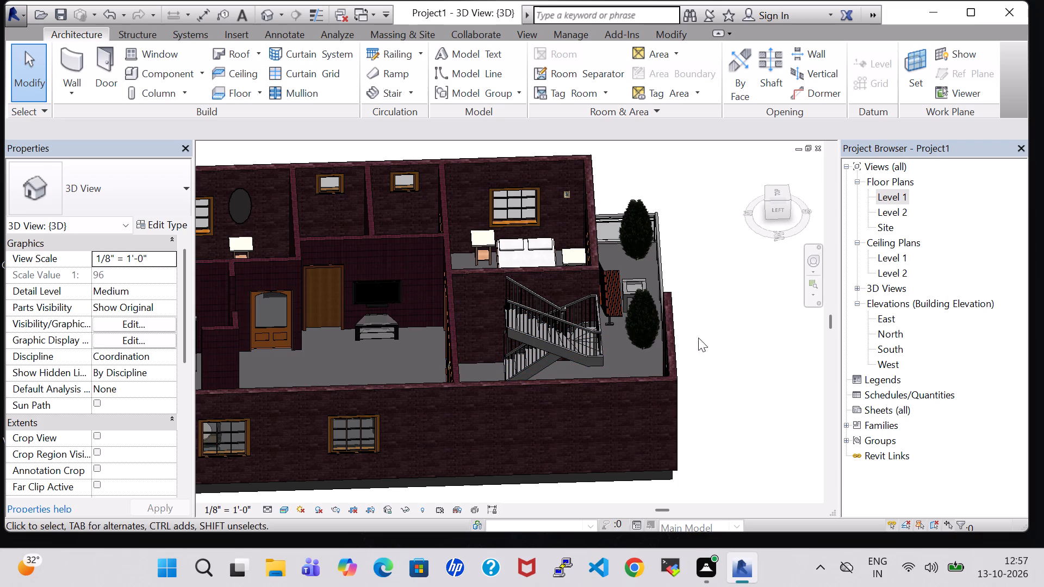
shift+middle_drag(704, 320, 704, 375)
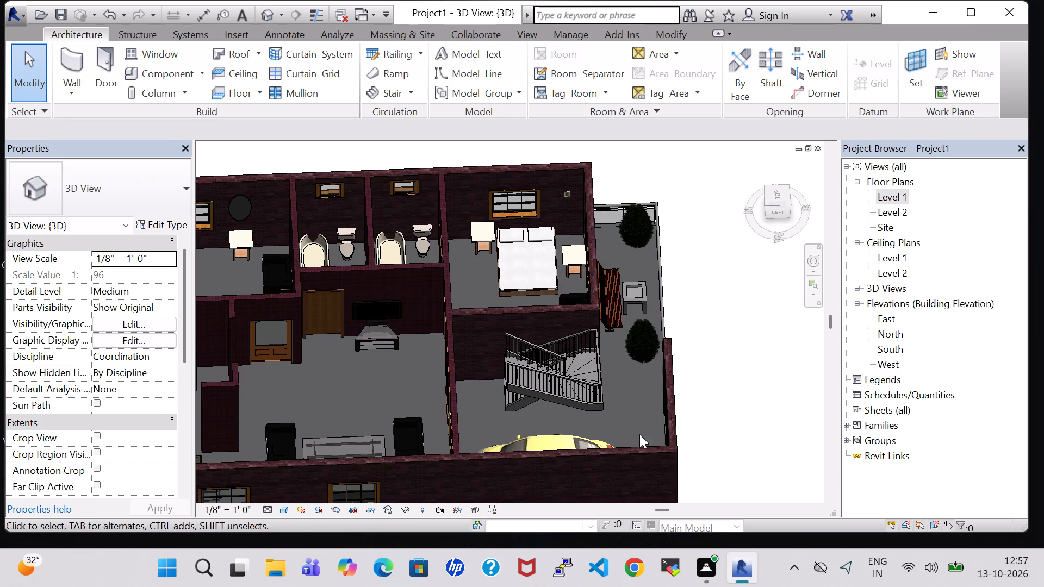
shift+middle_drag(709, 389, 601, 356)
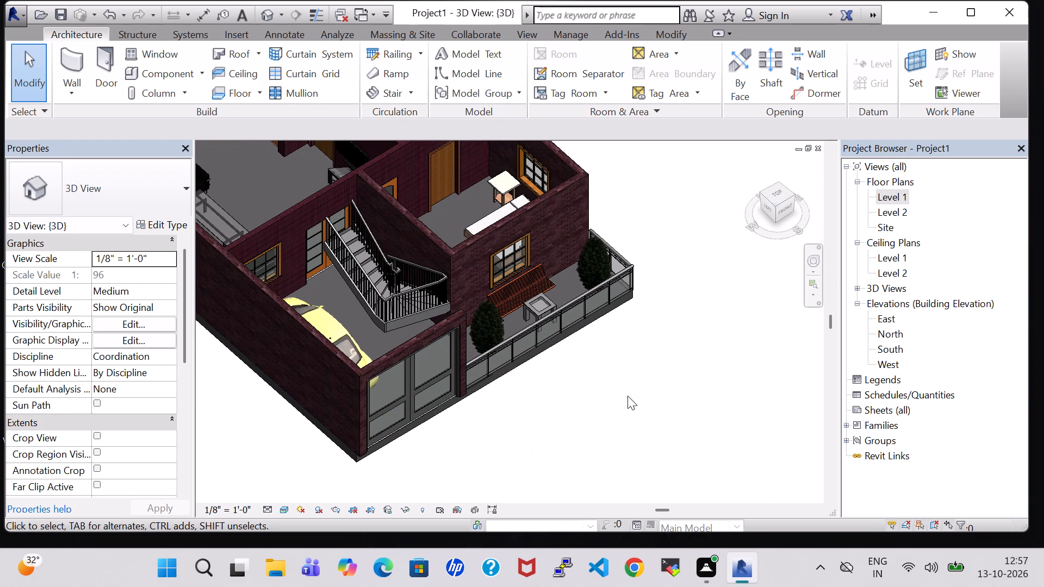
shift+middle_drag(630, 438, 585, 283)
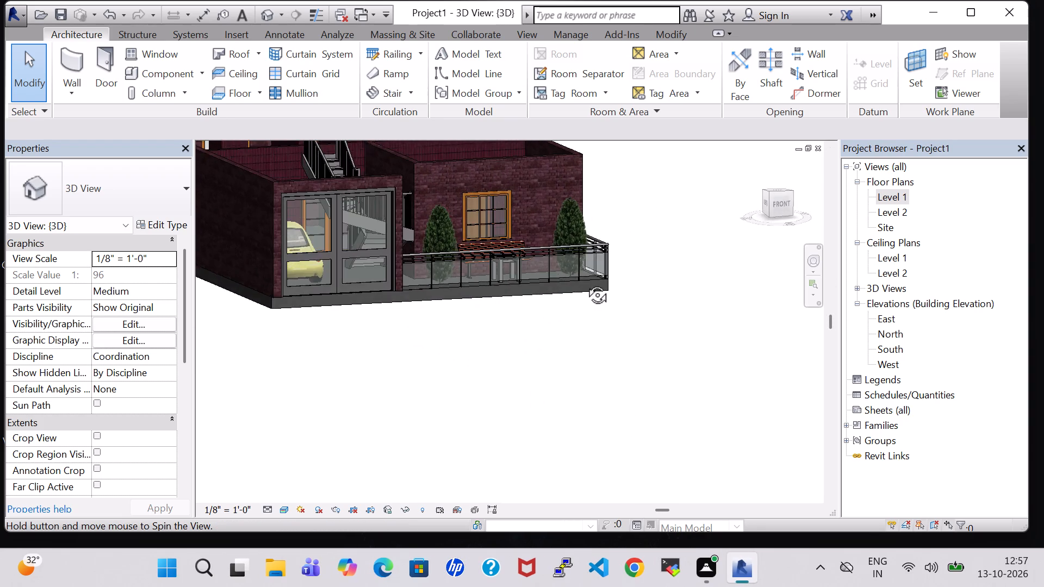
shift+middle_drag(585, 283, 579, 252)
shift+middle_drag(649, 191, 646, 200)
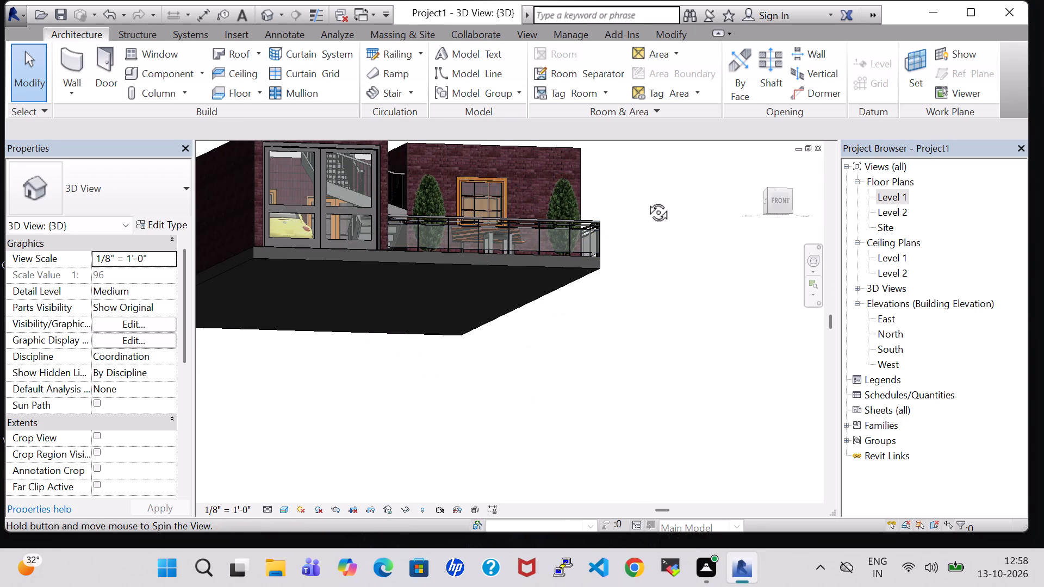
shift+middle_drag(646, 200, 611, 274)
middle_drag(388, 337, 445, 455)
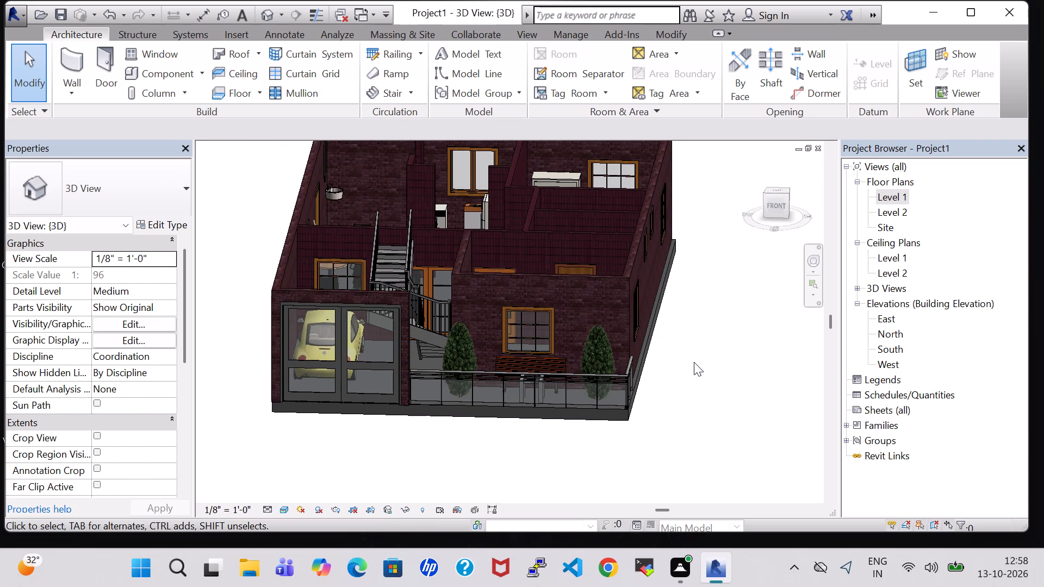
shift+middle_drag(694, 362, 699, 327)
middle_drag(697, 321, 697, 335)
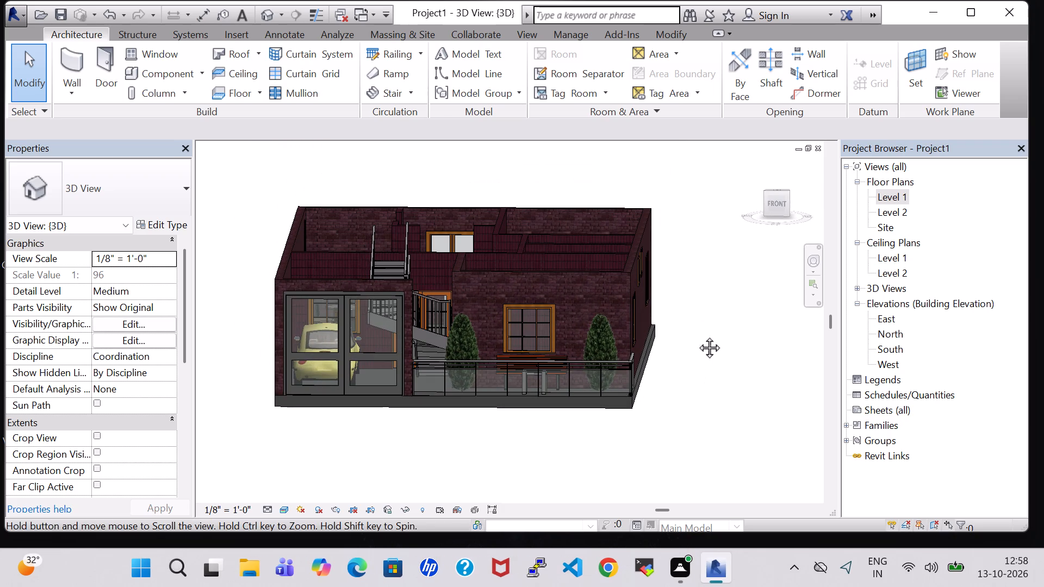
middle_drag(697, 335, 698, 392)
From the Level 1 plan, start a Generic - 12" footprint roof on Level 2 and draw its 30' 2" boundary line along the rear outer wall.
double_click(891, 192)
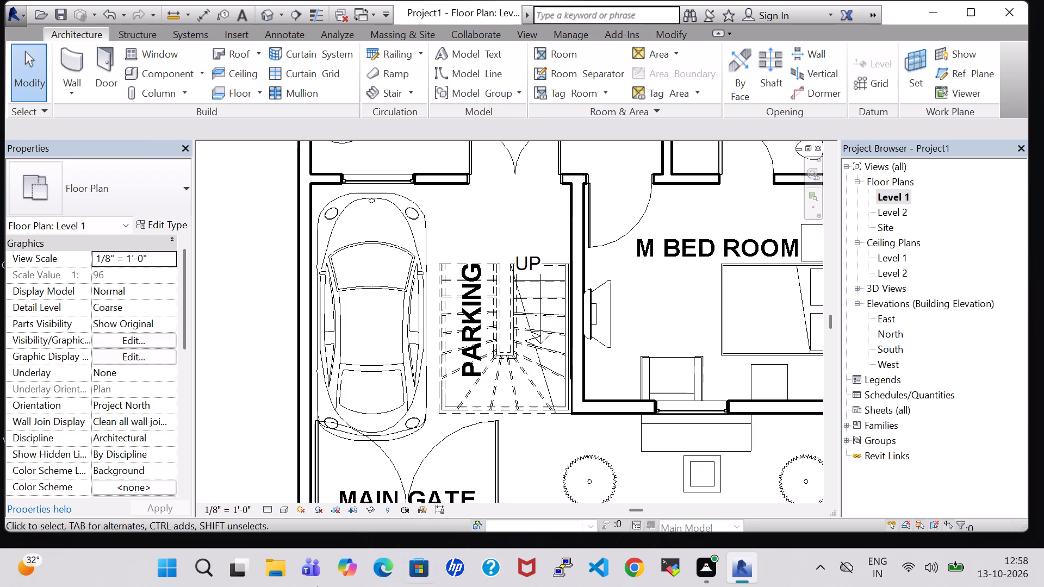
scroll(461, 254, down, 5)
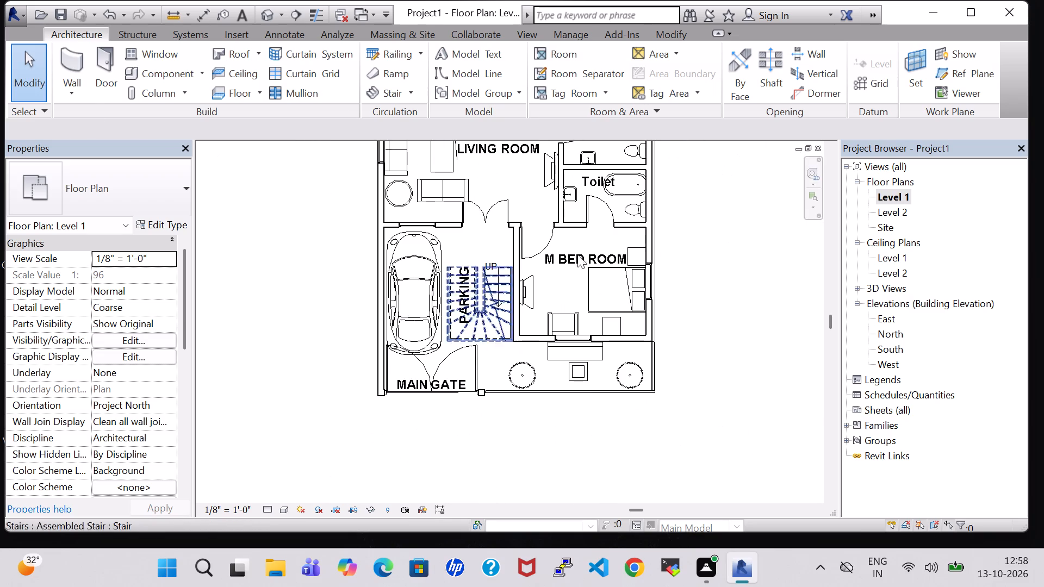
middle_drag(656, 247, 657, 360)
scroll(657, 359, down, 2)
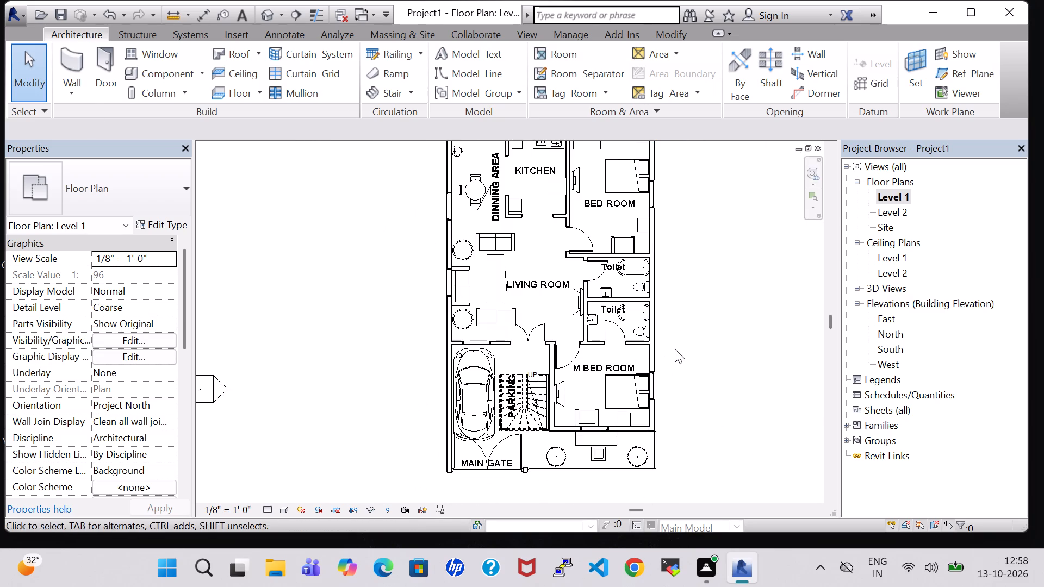
middle_drag(675, 349, 630, 376)
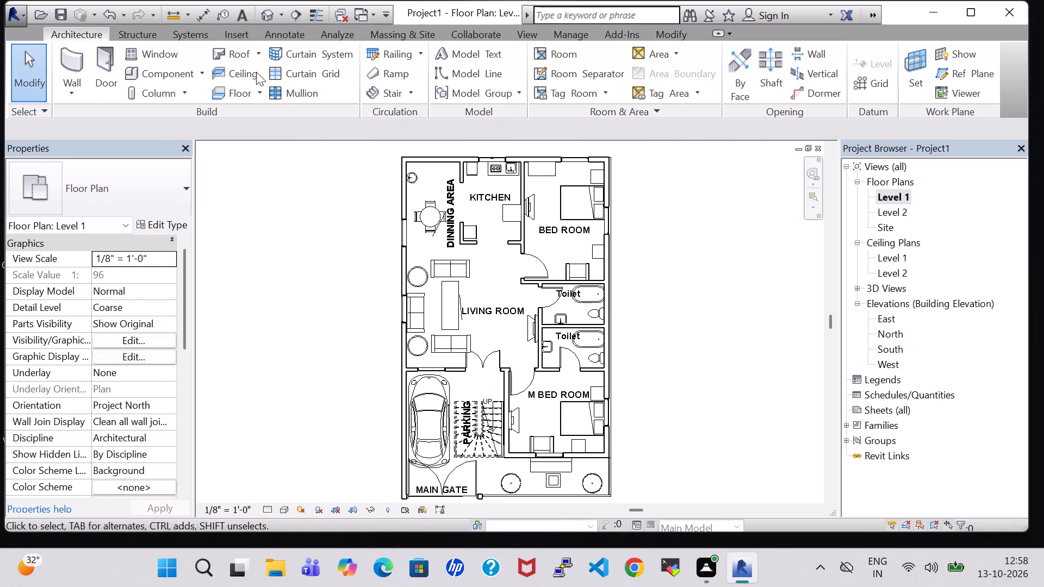
click(237, 55)
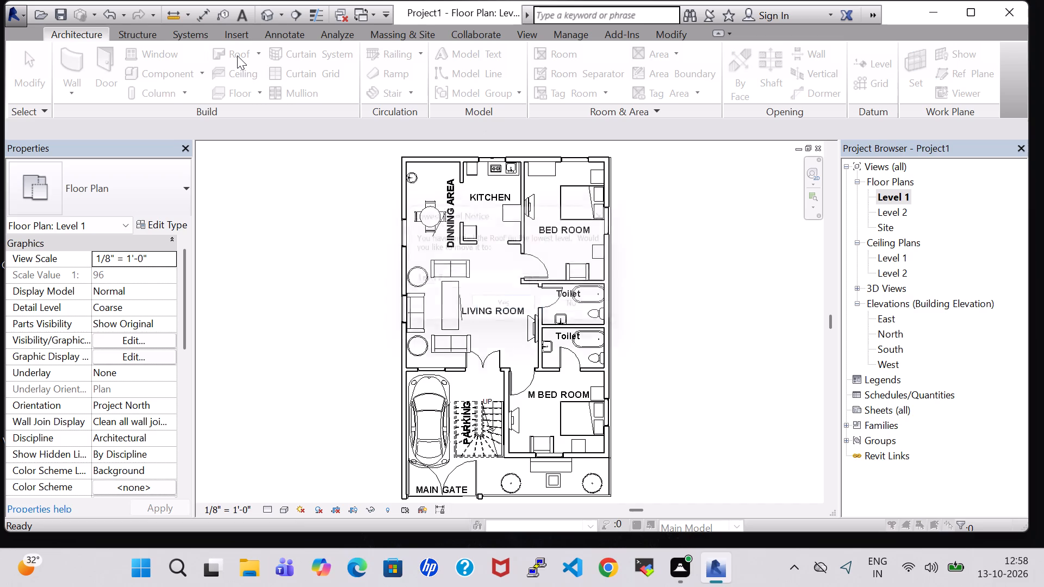
click(510, 308)
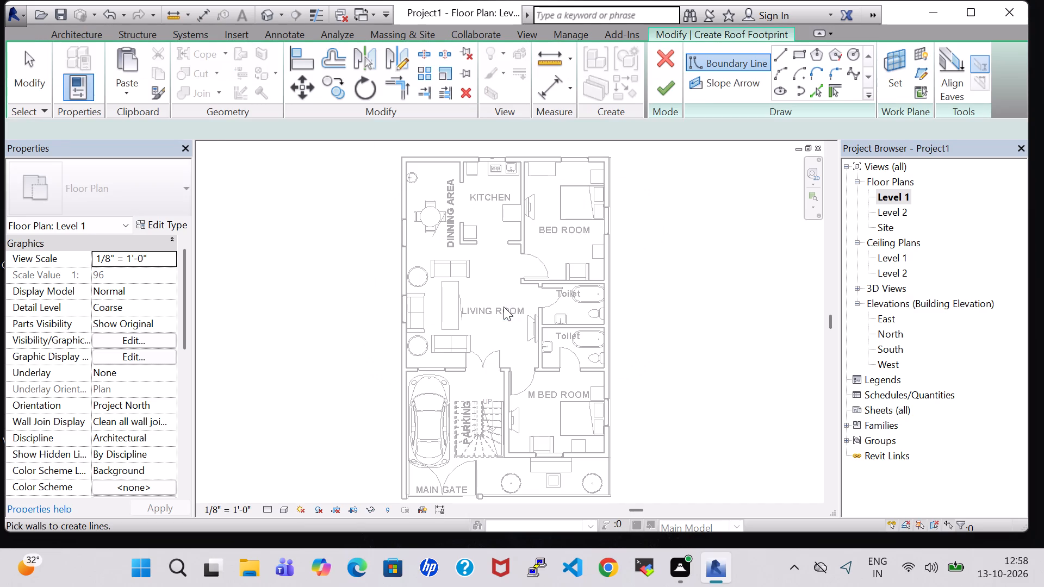
click(781, 57)
scroll(459, 248, up, 4)
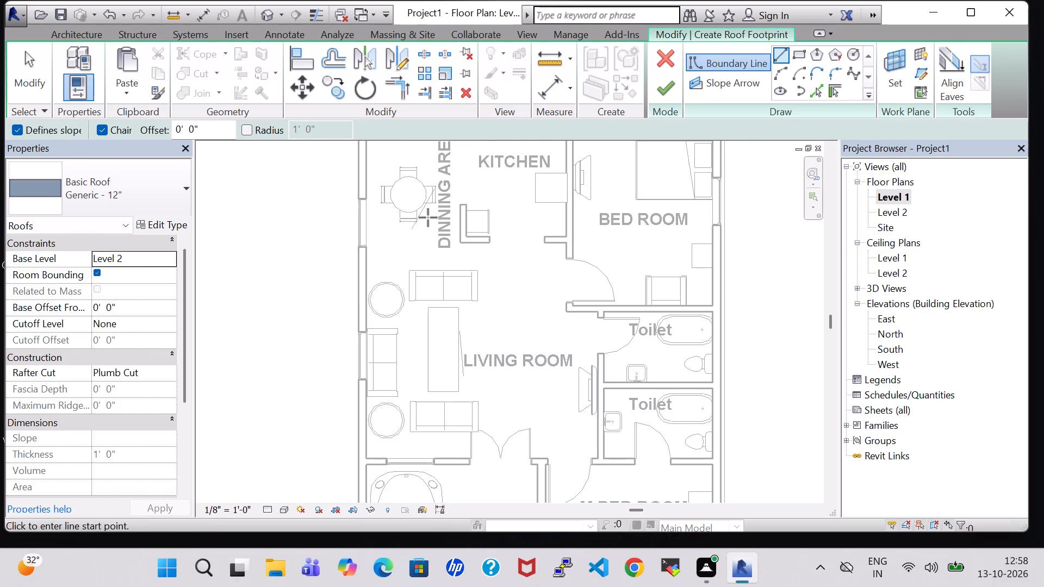
middle_drag(434, 231, 448, 355)
click(372, 213)
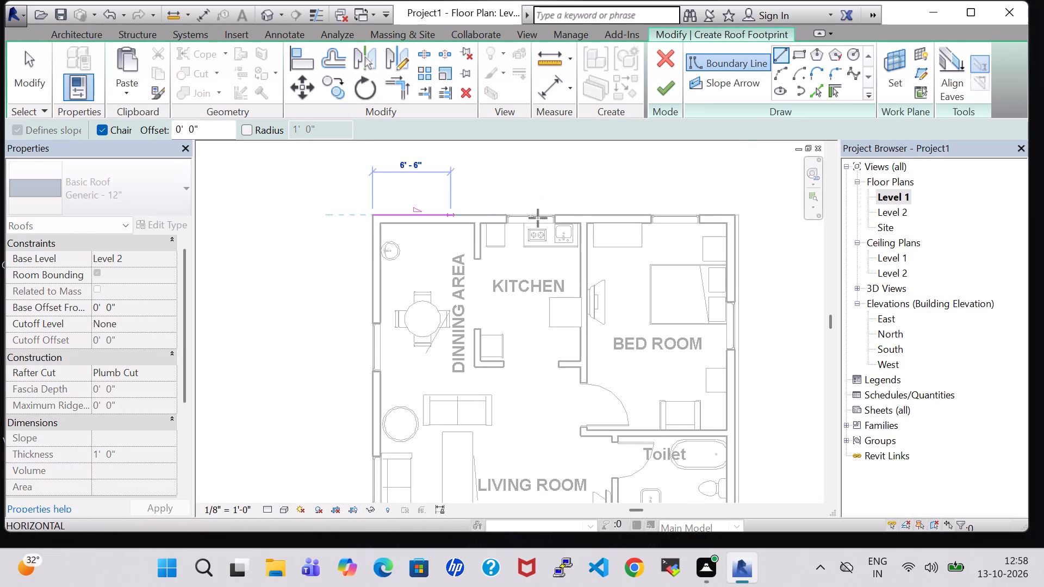
scroll(716, 217, up, 3)
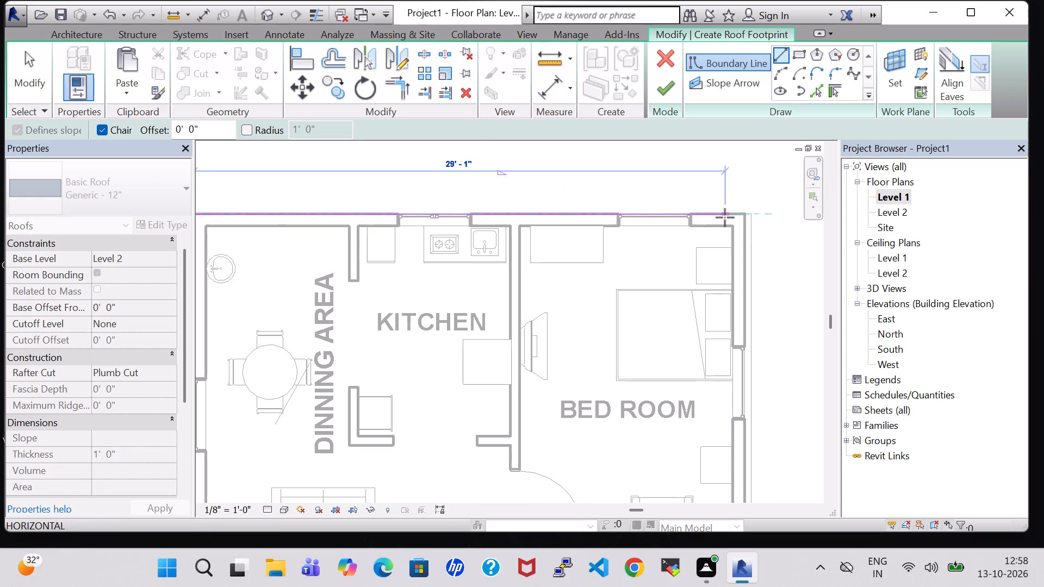
scroll(743, 218, up, 4)
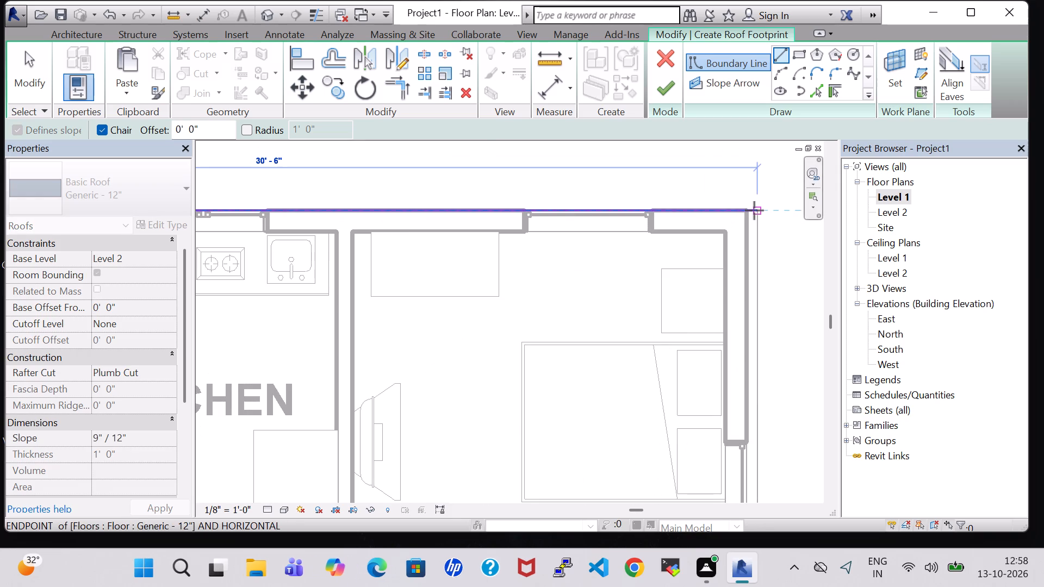
click(747, 210)
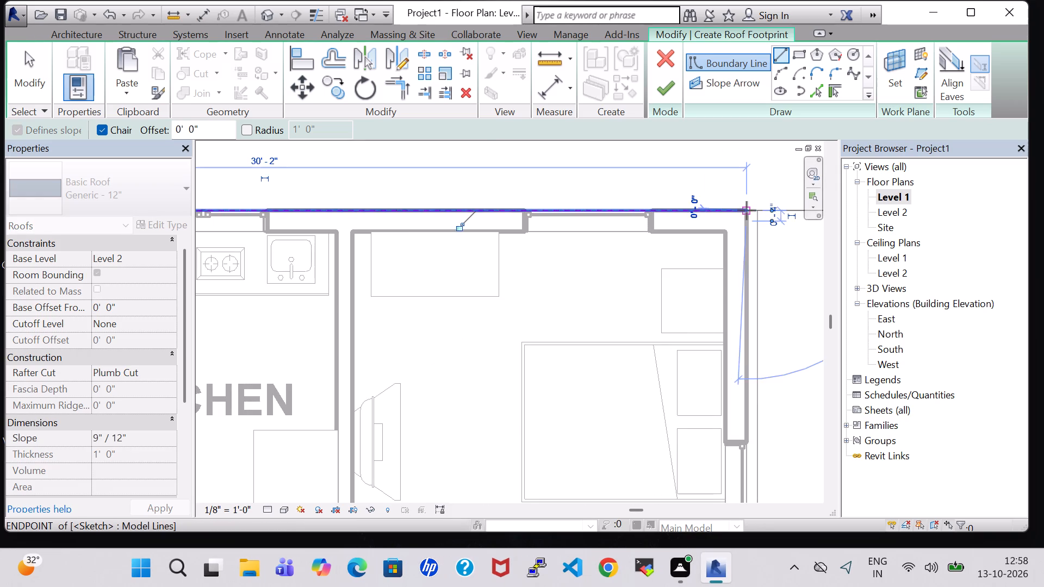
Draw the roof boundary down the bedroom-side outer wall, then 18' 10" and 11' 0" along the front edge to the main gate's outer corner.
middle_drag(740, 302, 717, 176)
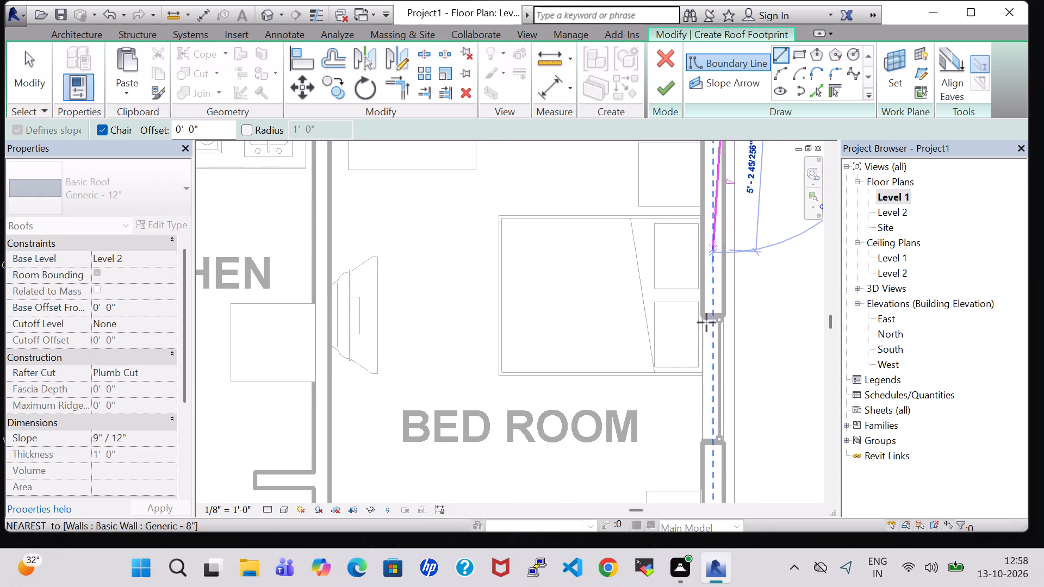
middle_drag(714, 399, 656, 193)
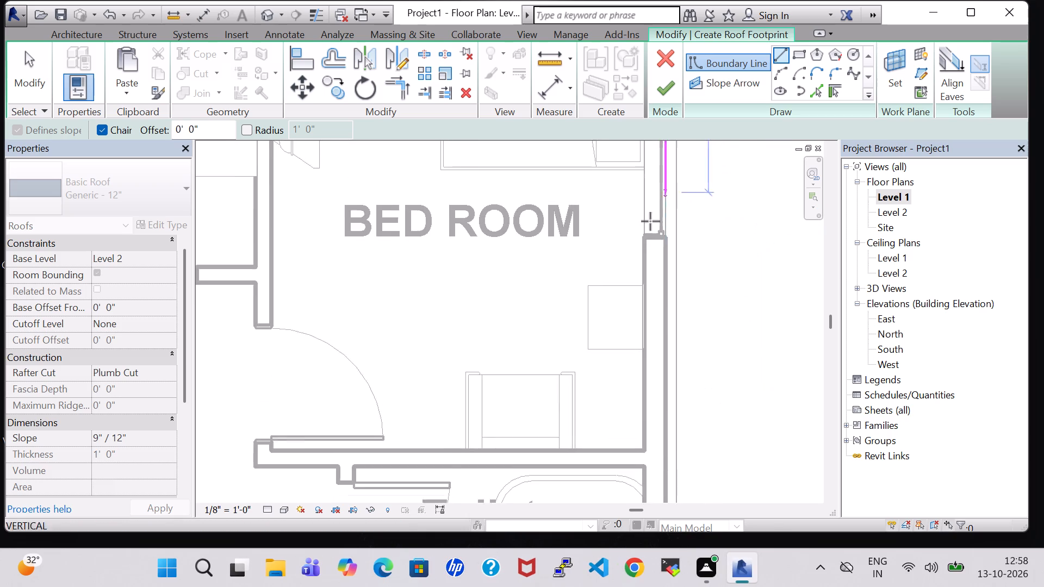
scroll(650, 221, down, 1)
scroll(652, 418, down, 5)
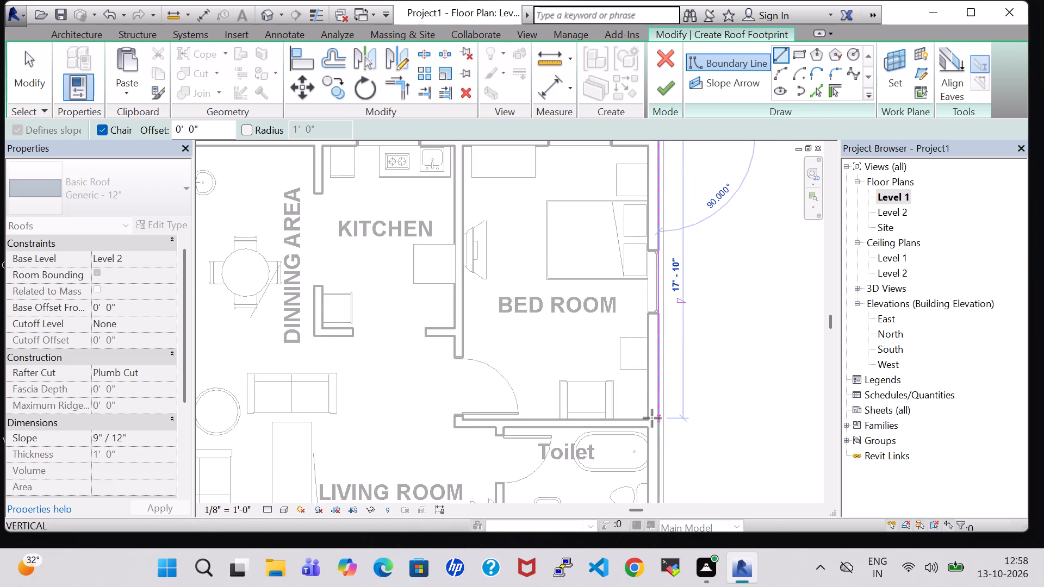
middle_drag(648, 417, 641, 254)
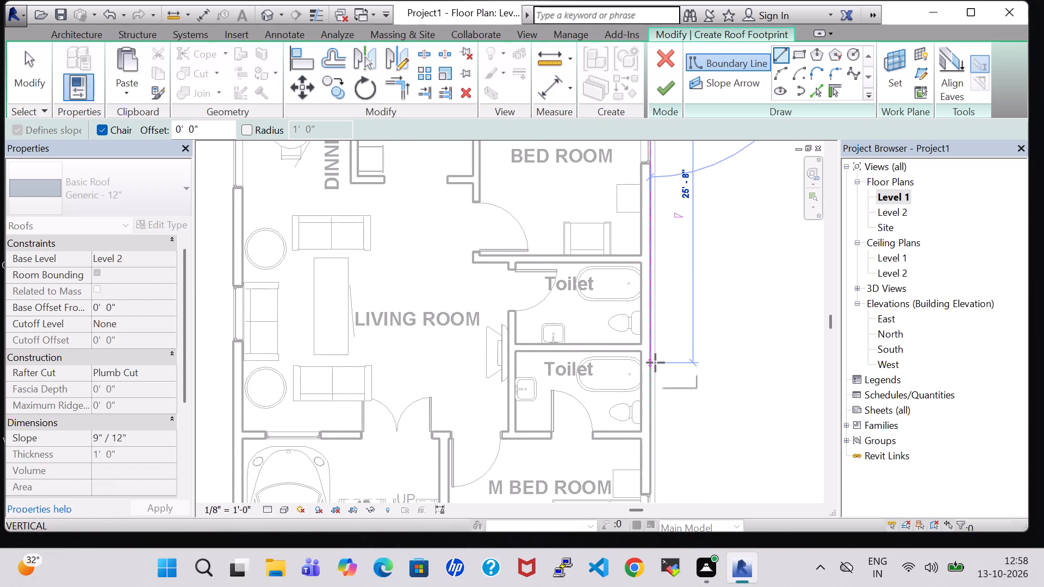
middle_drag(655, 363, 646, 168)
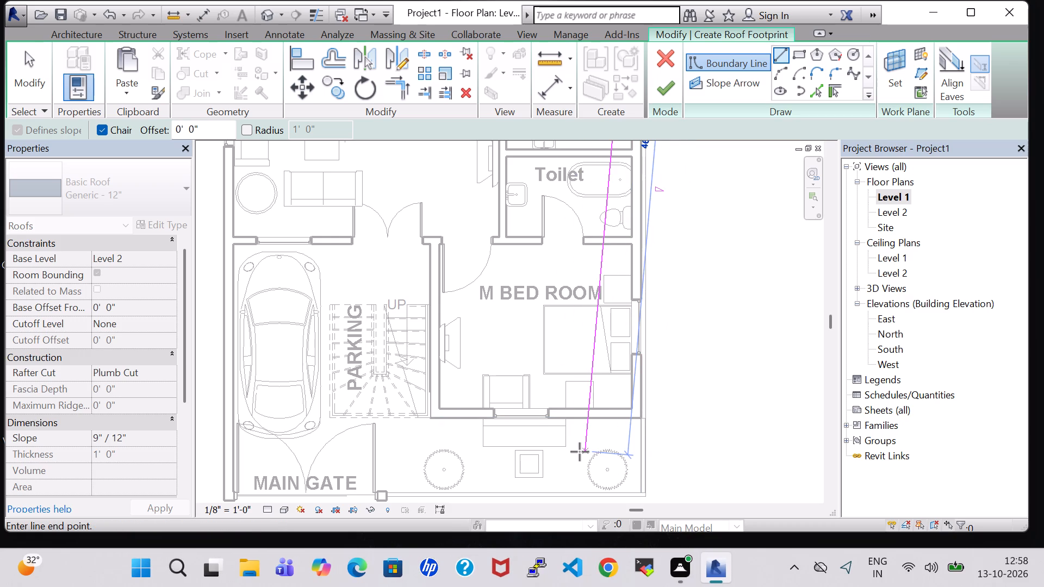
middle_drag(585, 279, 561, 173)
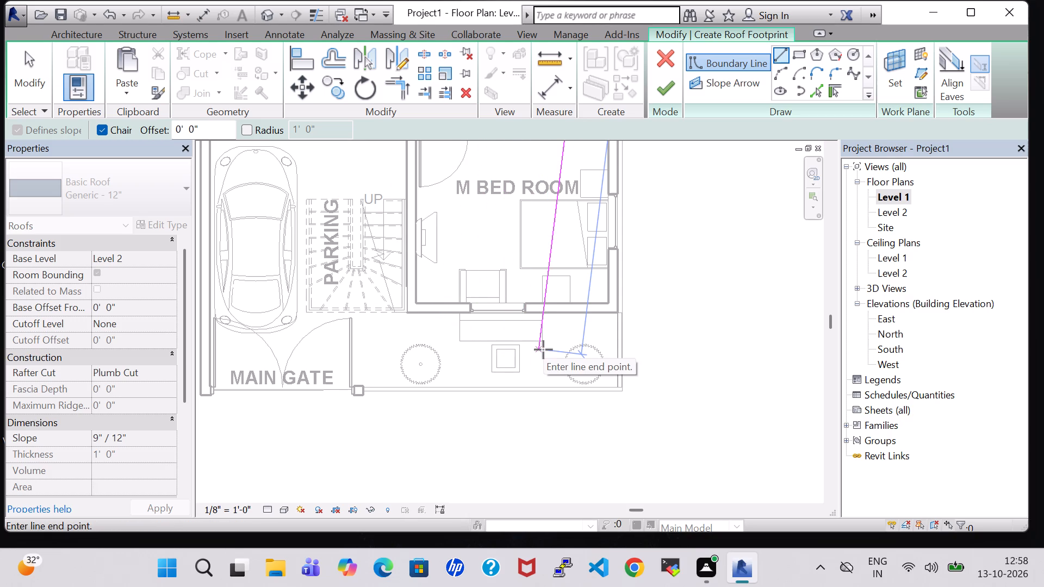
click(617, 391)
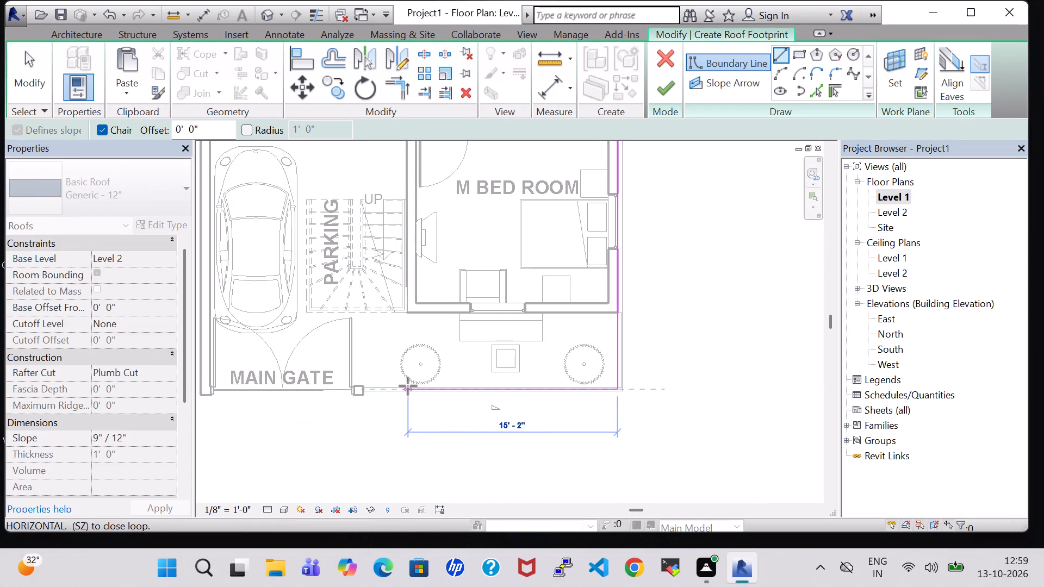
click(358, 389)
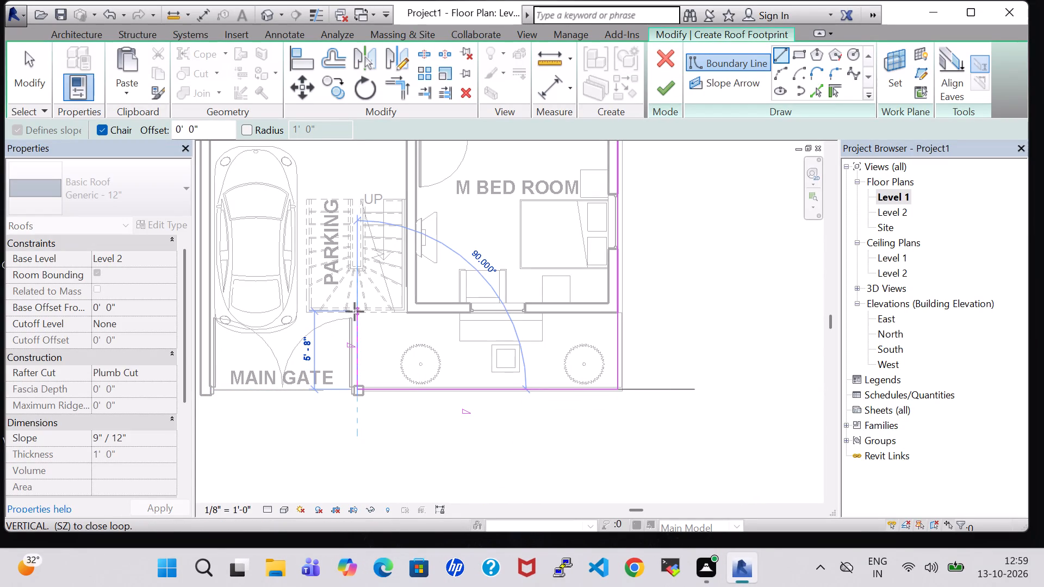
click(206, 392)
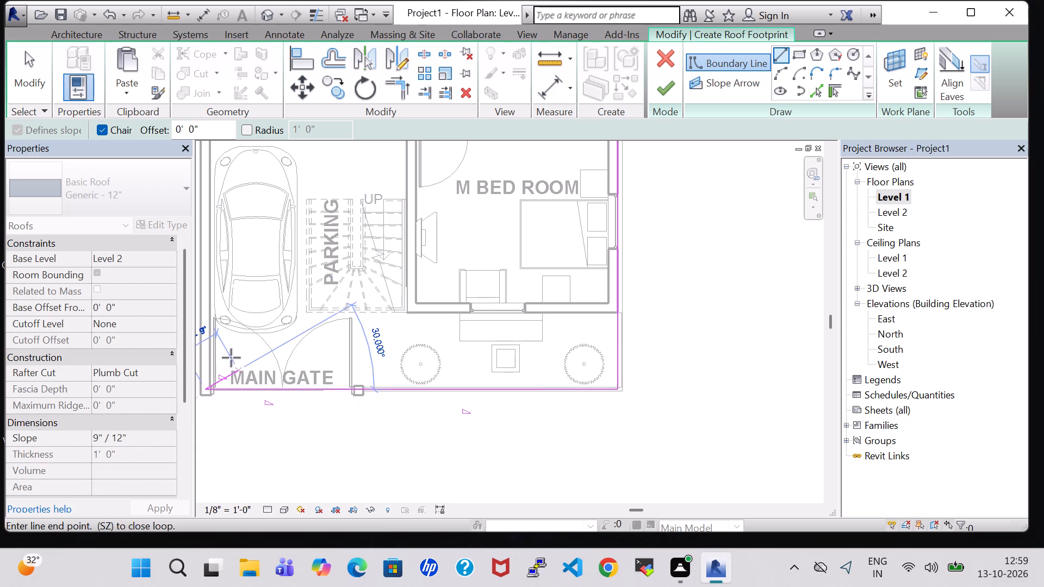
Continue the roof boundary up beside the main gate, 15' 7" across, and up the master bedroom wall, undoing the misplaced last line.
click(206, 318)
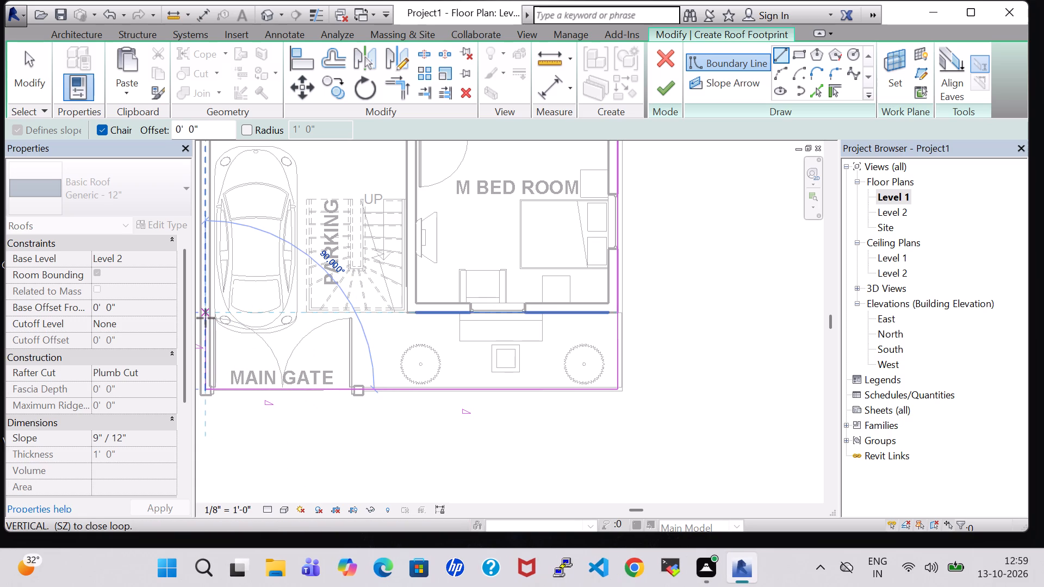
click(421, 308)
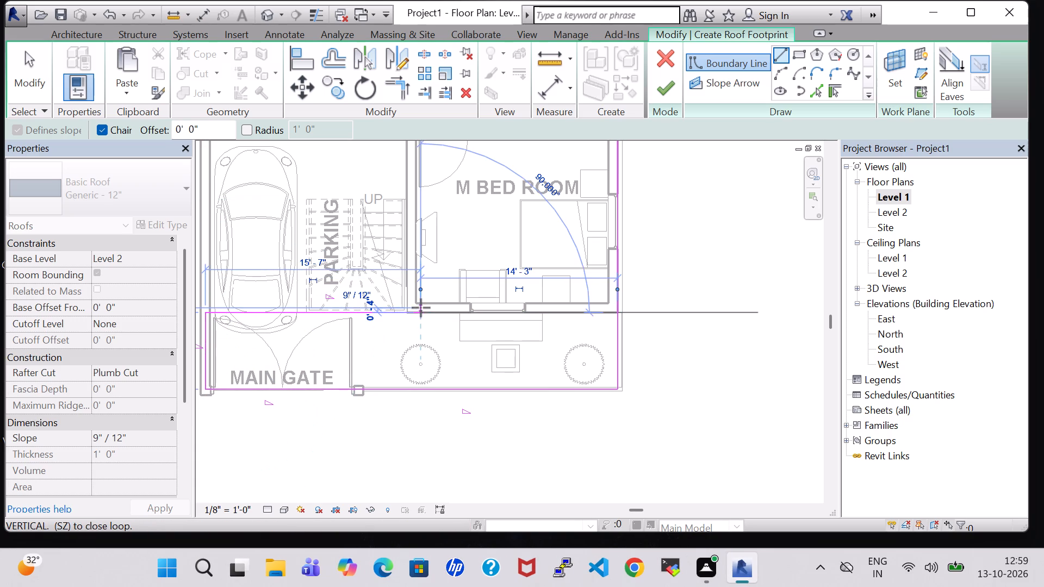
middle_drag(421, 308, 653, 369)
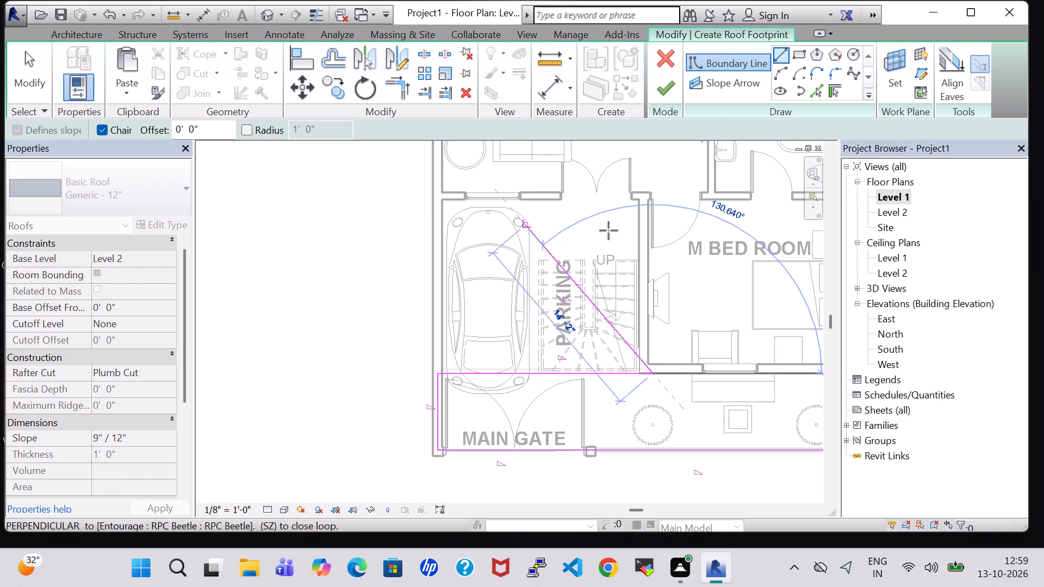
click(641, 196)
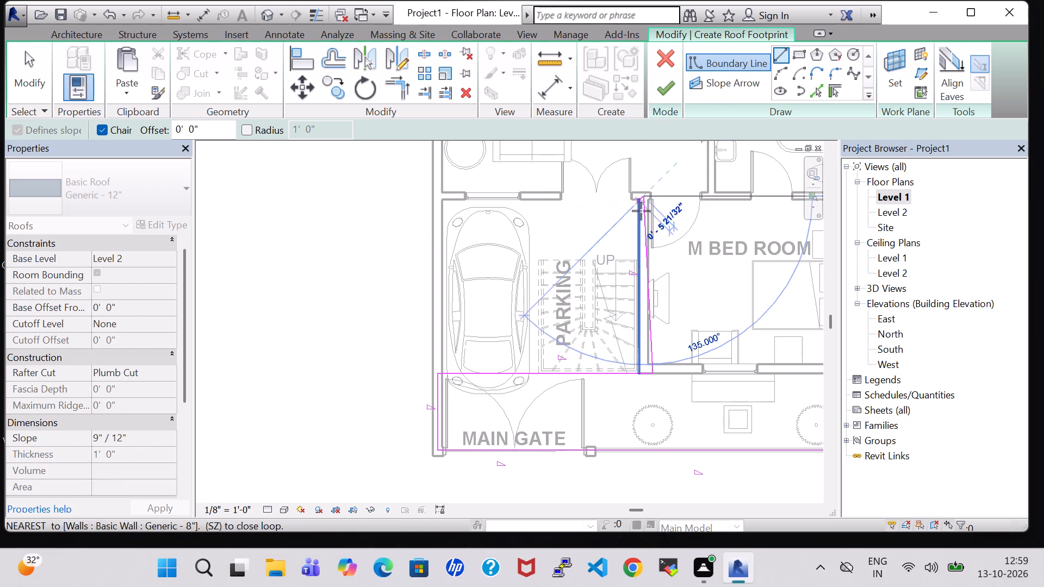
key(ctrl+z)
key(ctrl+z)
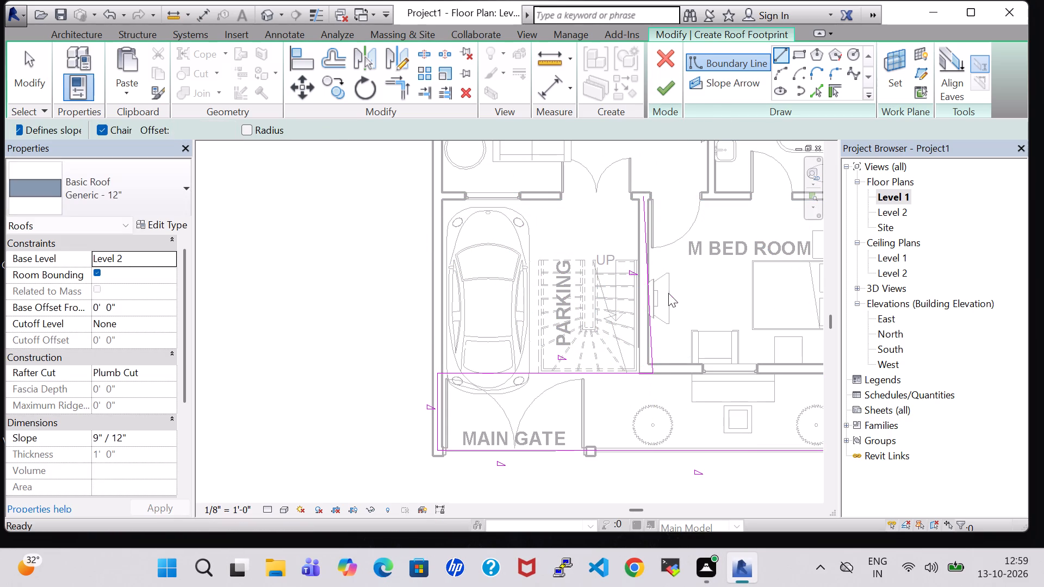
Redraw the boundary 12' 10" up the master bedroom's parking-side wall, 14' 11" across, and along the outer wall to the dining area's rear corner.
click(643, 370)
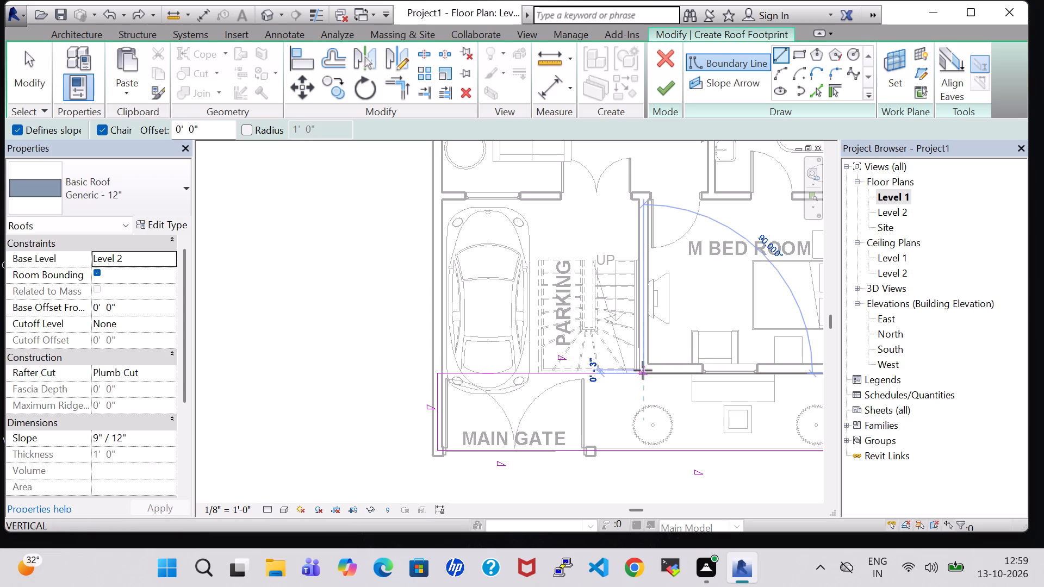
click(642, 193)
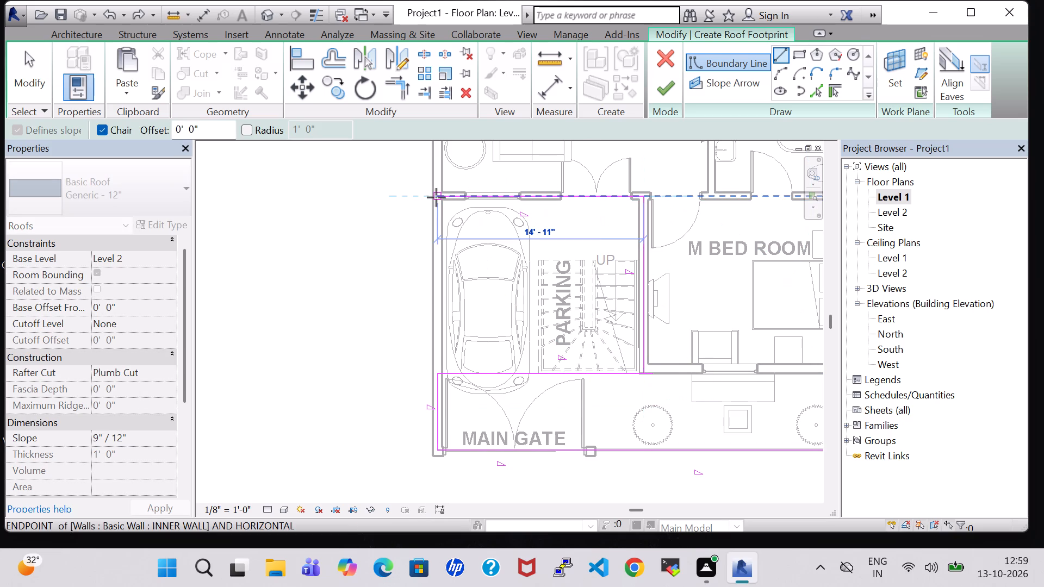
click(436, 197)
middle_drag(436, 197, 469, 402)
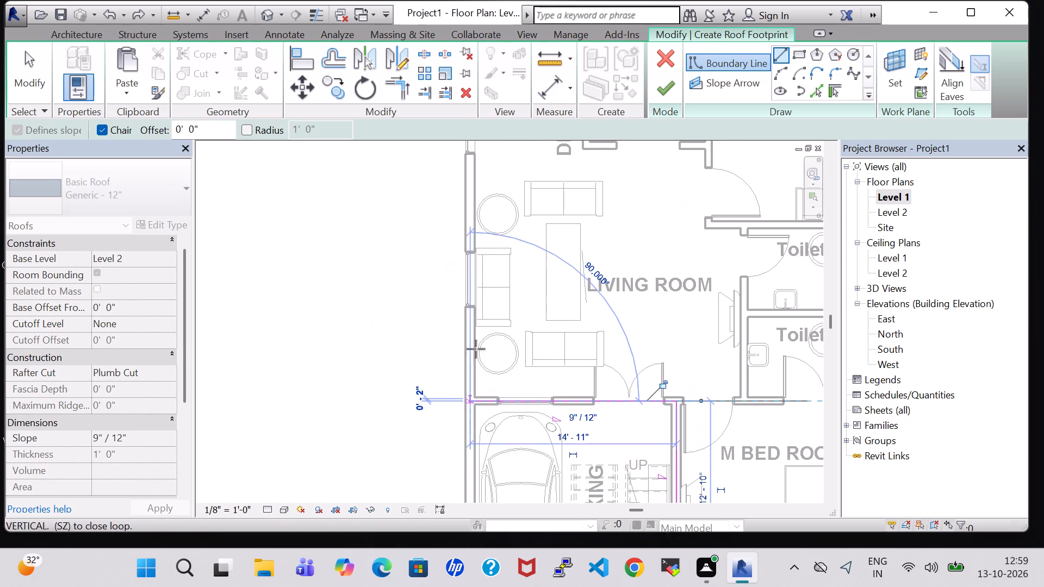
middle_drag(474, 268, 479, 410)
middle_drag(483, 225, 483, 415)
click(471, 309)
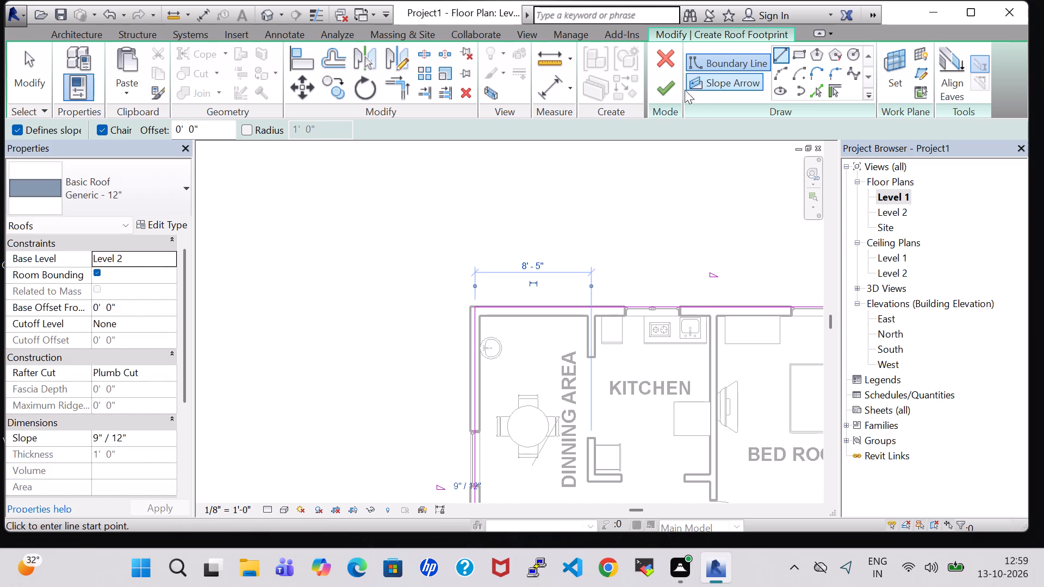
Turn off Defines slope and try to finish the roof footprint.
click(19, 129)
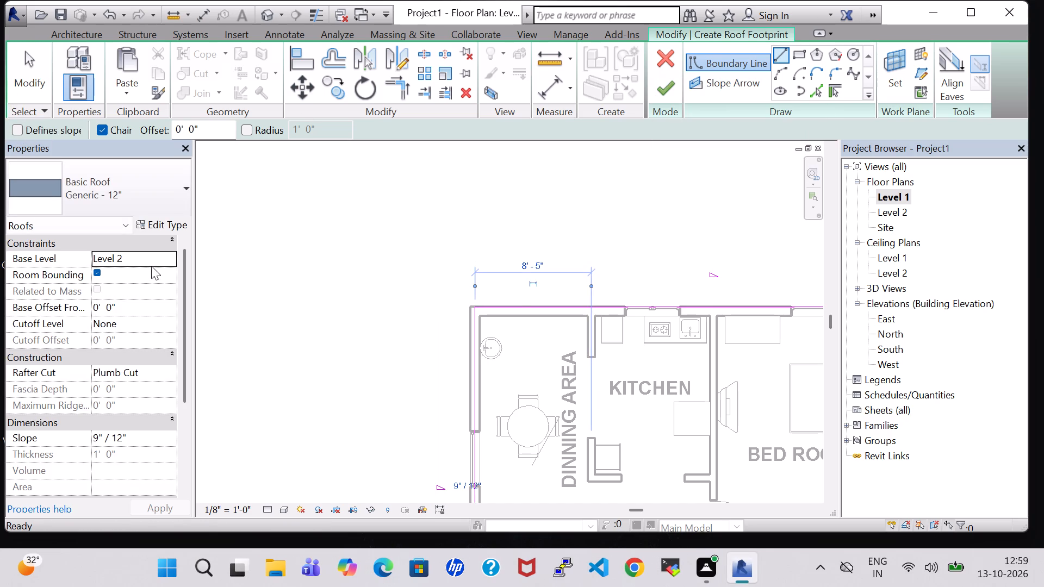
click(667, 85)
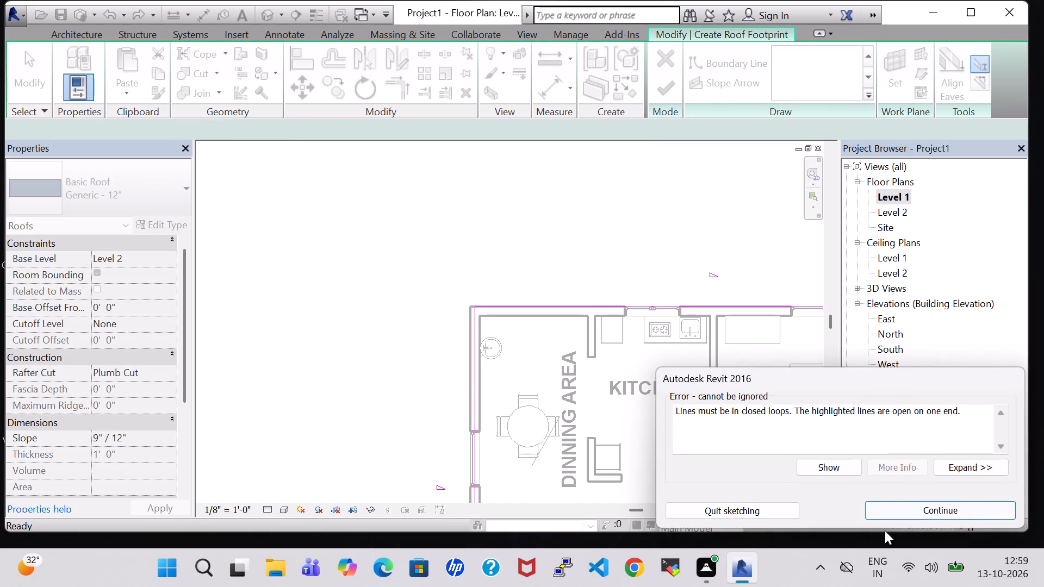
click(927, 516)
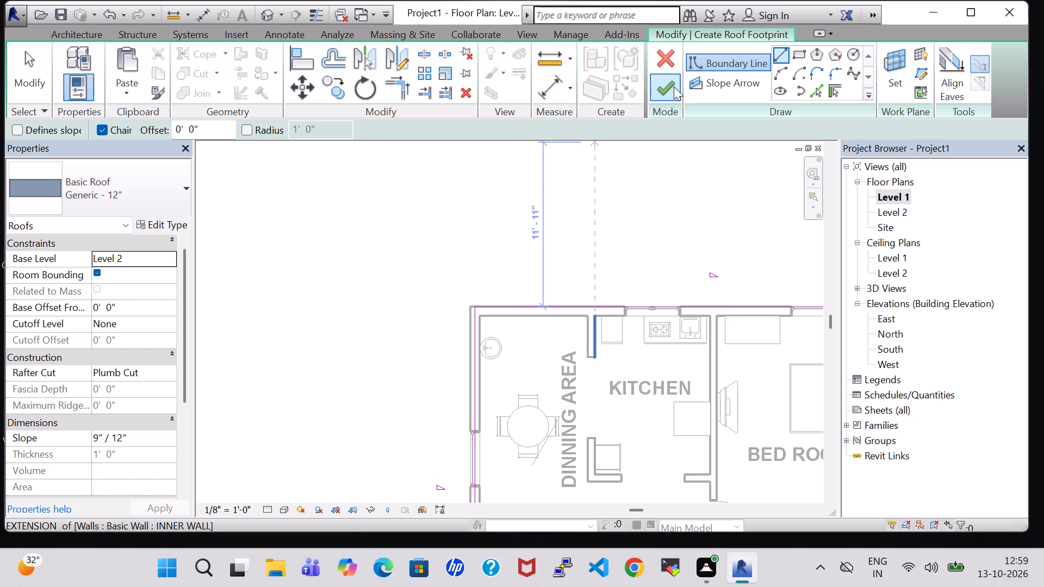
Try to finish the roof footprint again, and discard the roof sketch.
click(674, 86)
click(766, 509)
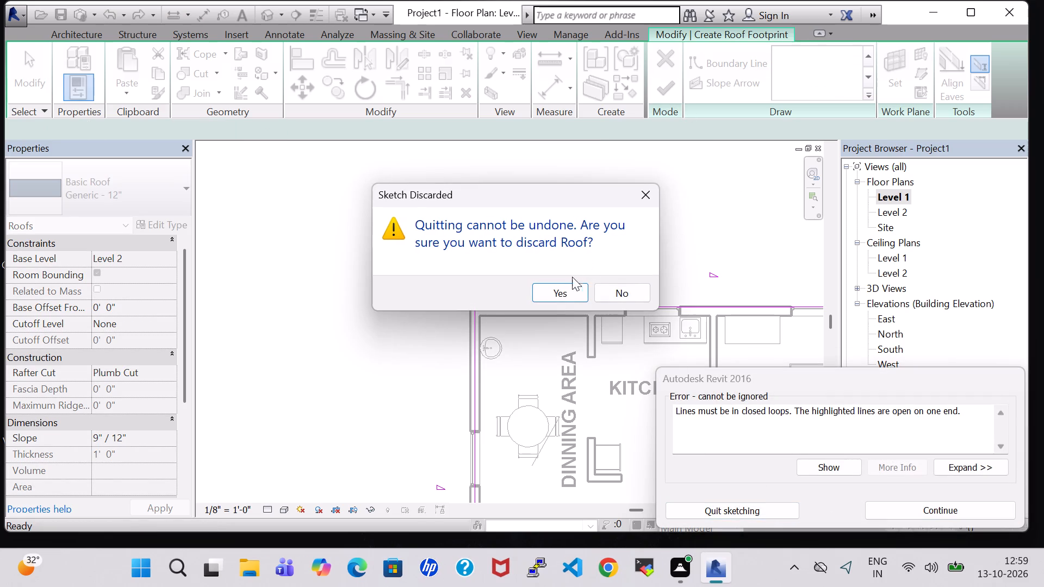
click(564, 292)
Examine the parking-area stair and surrounding rooms in the 3D view from the front and from above.
scroll(663, 258, down, 1)
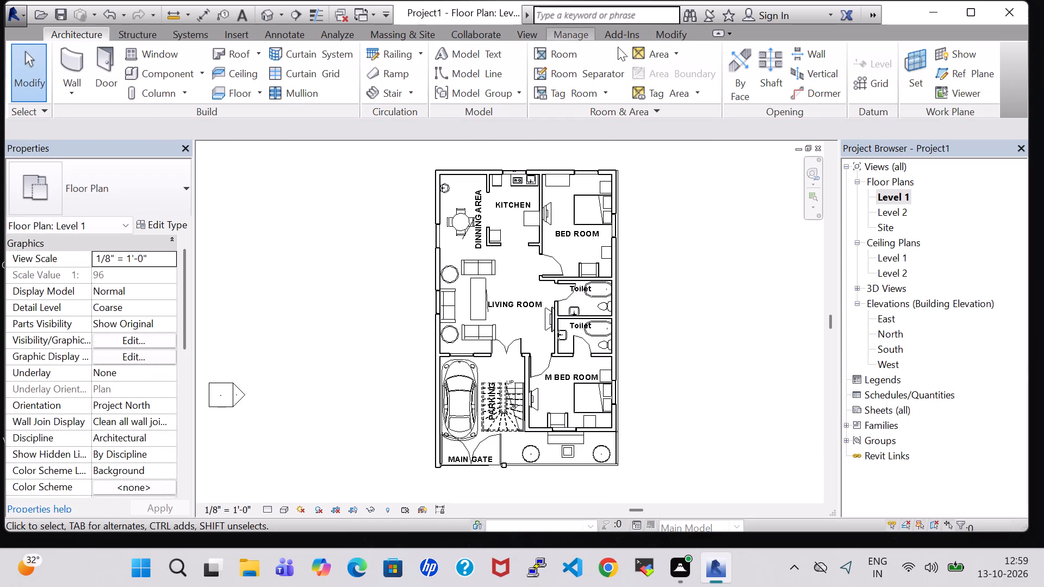
click(267, 14)
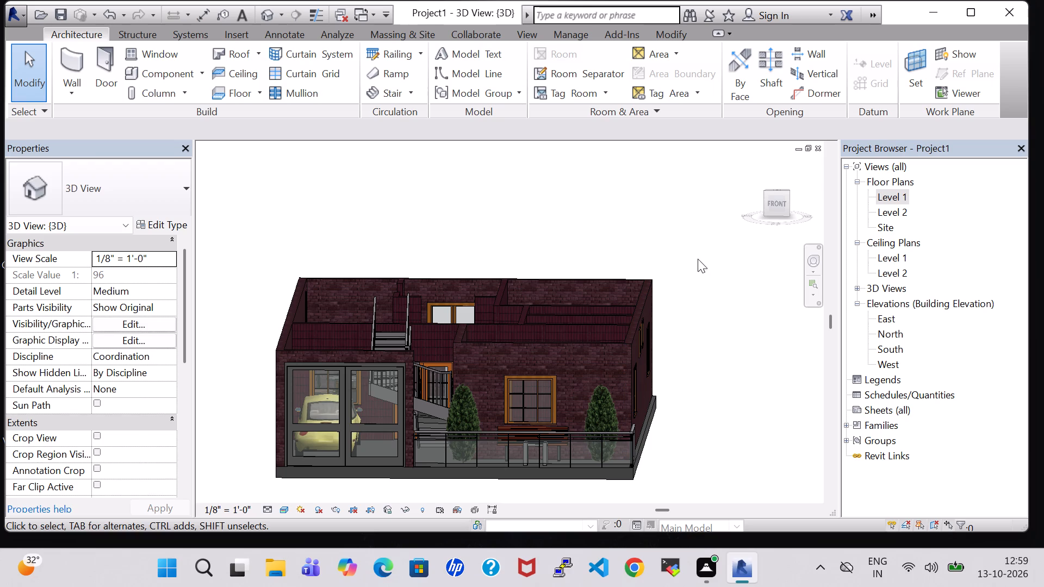
shift+middle_drag(699, 259, 714, 347)
middle_drag(714, 324, 685, 364)
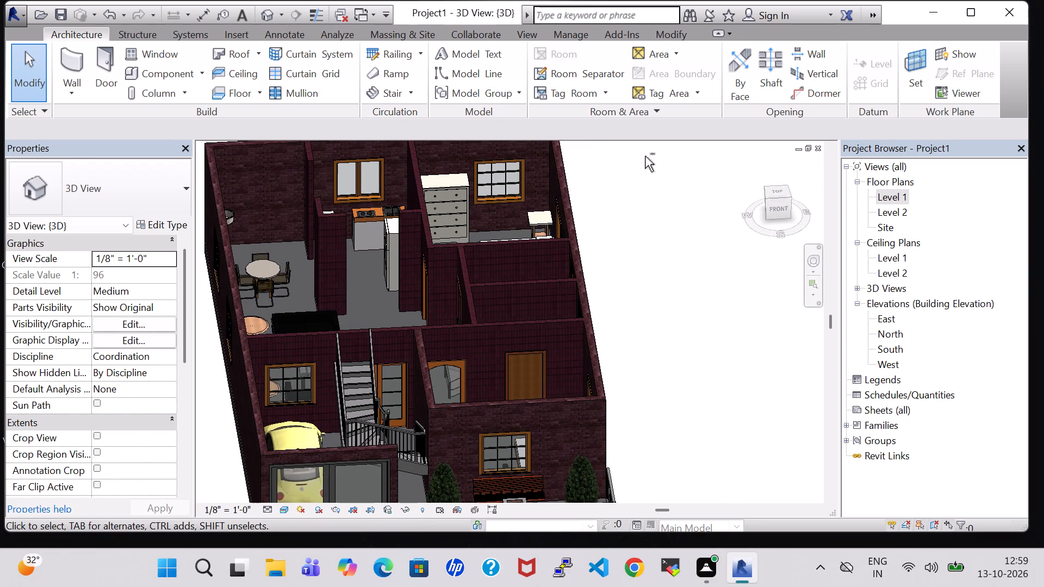
shift+middle_drag(645, 156, 634, 278)
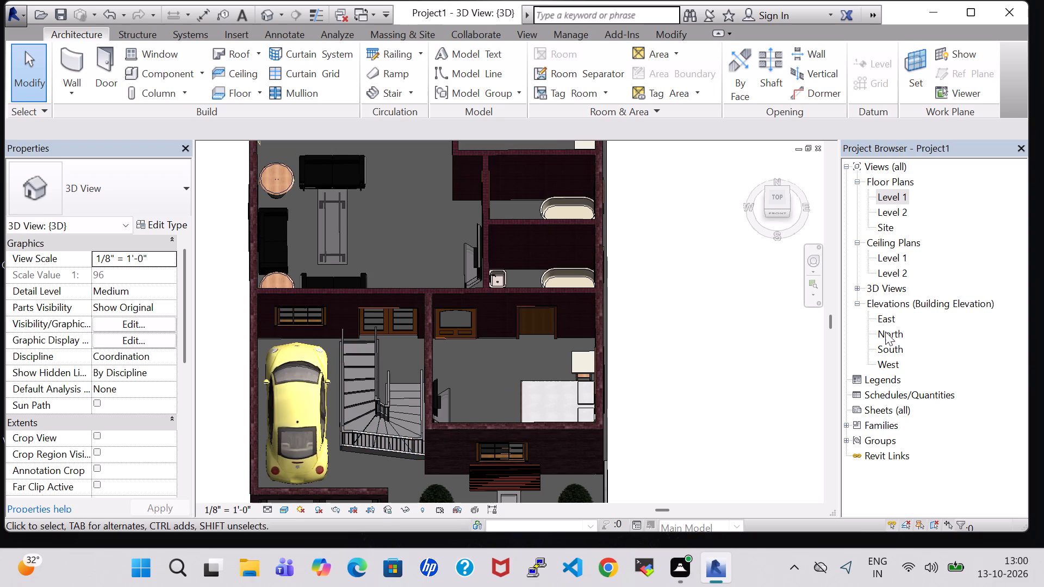
In the Level 1 plan, edit the parking-area stair and narrow its U-shaped run to about 5' 1" overall width.
double_click(892, 196)
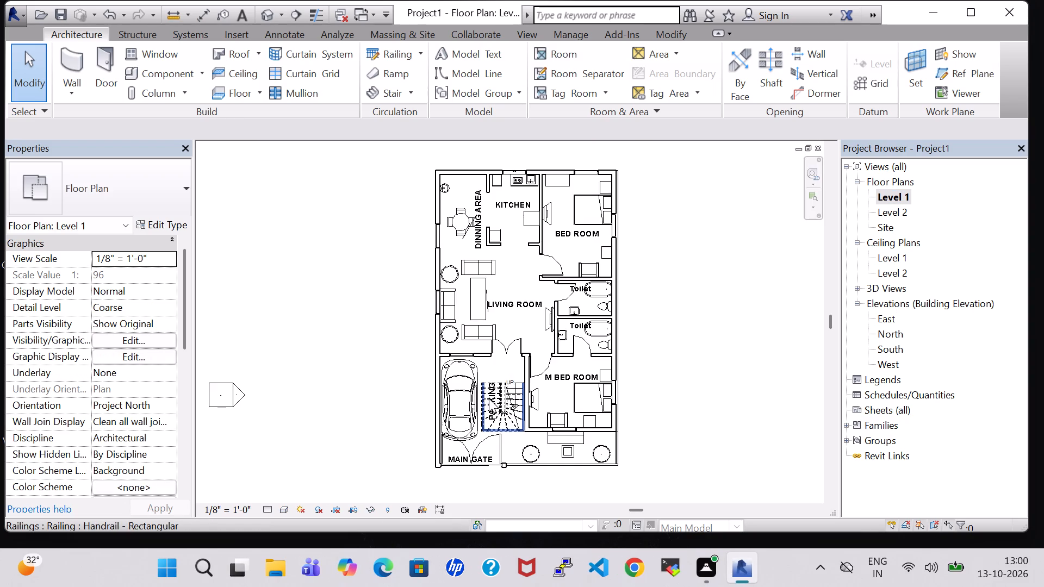
scroll(490, 398, up, 4)
middle_drag(563, 337, 574, 222)
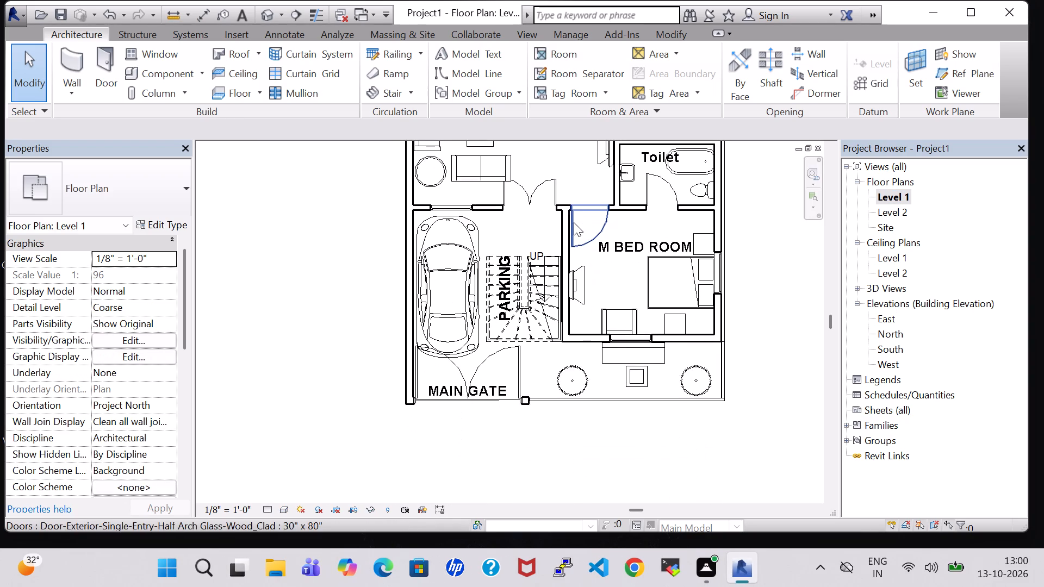
click(519, 295)
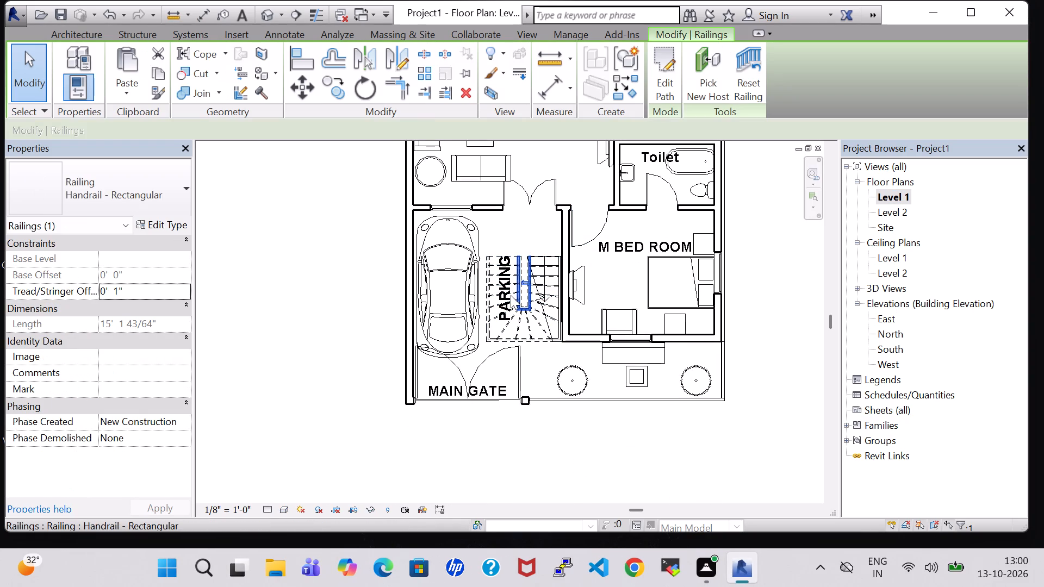
click(511, 295)
click(774, 357)
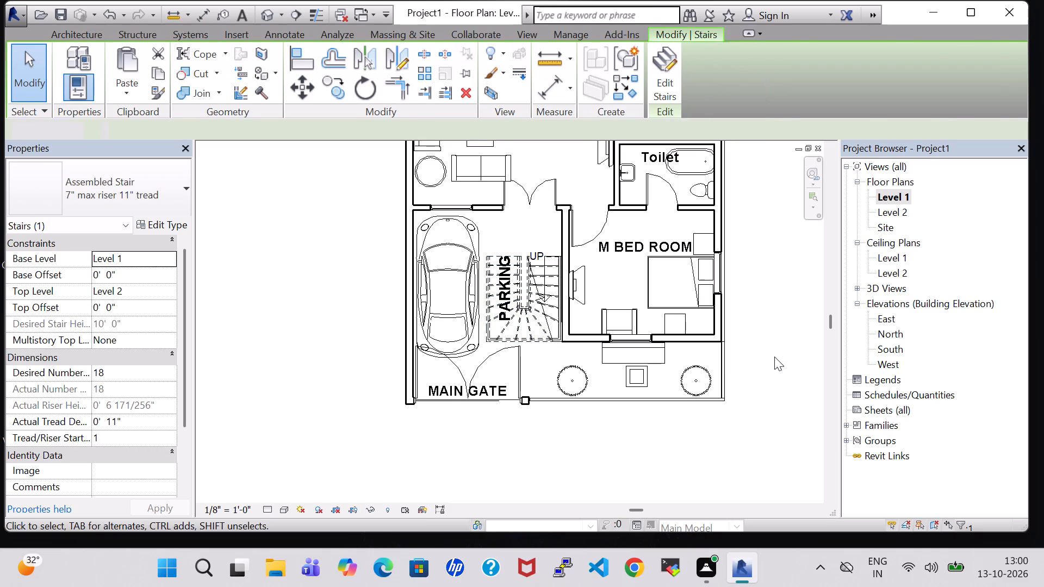
scroll(773, 356, up, 3)
middle_drag(773, 356, 854, 336)
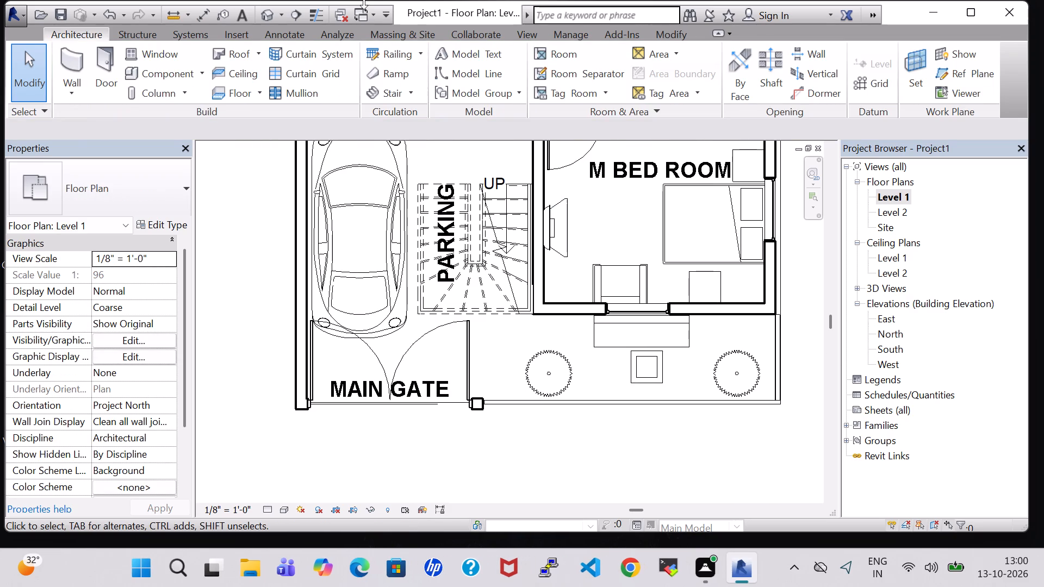
click(447, 251)
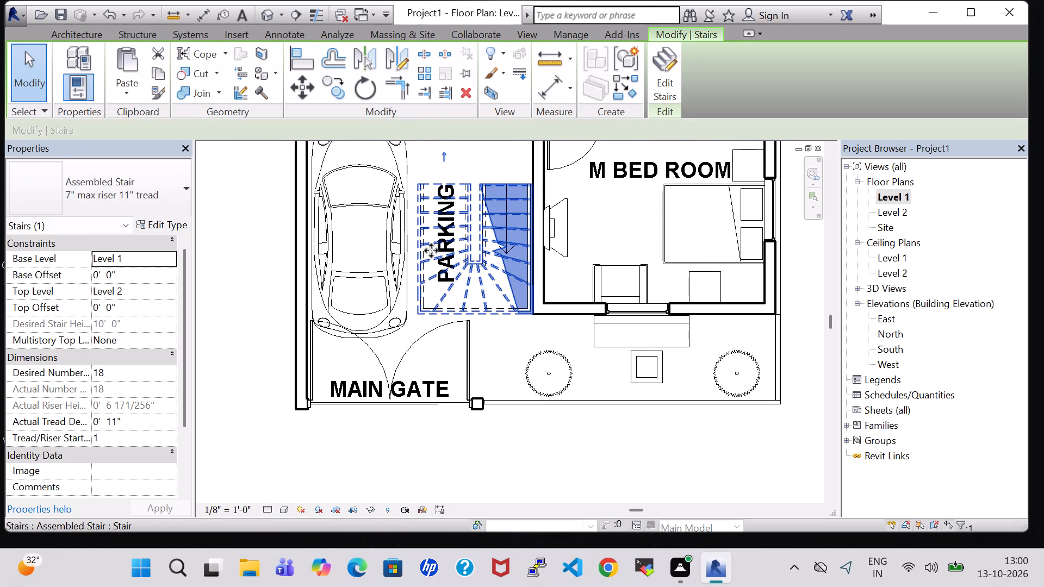
click(424, 444)
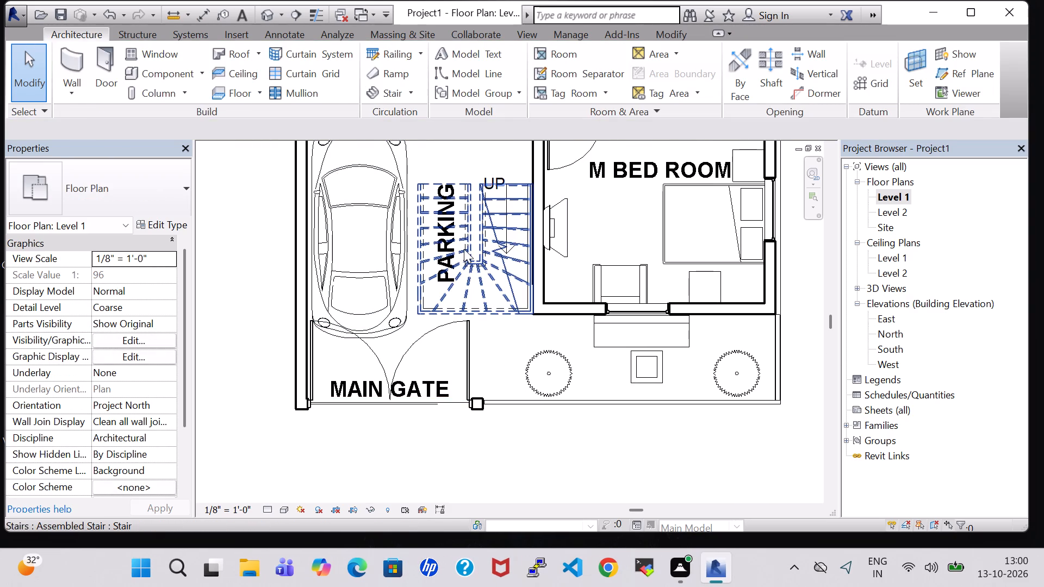
double_click(464, 249)
double_click(424, 243)
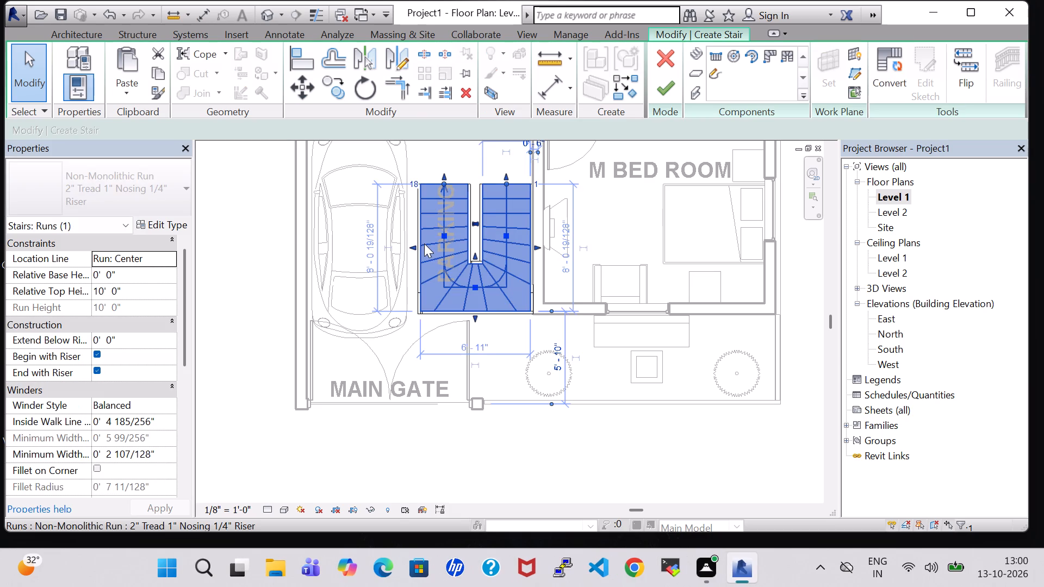
drag(414, 247, 433, 247)
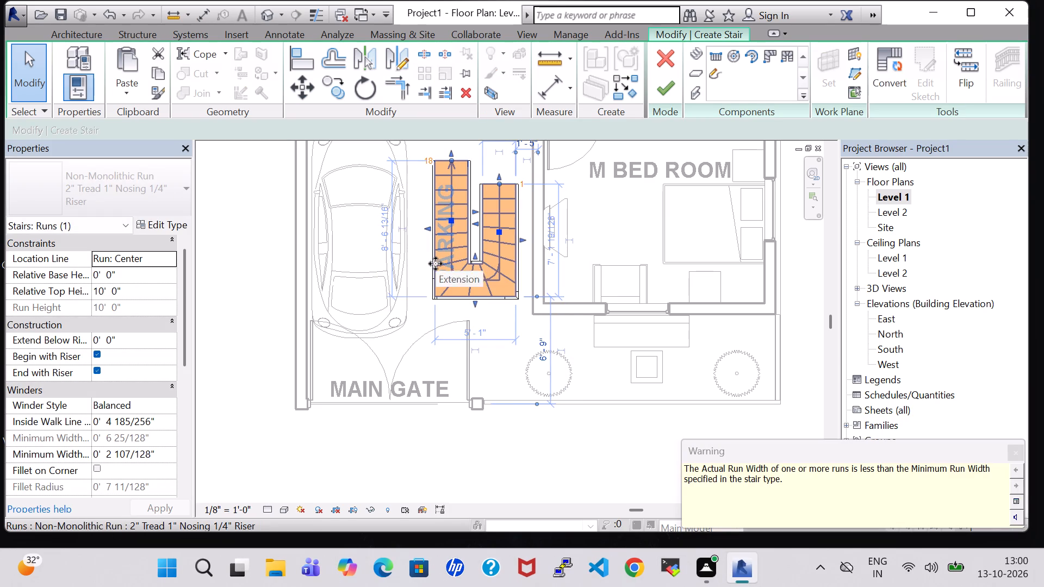
click(1024, 453)
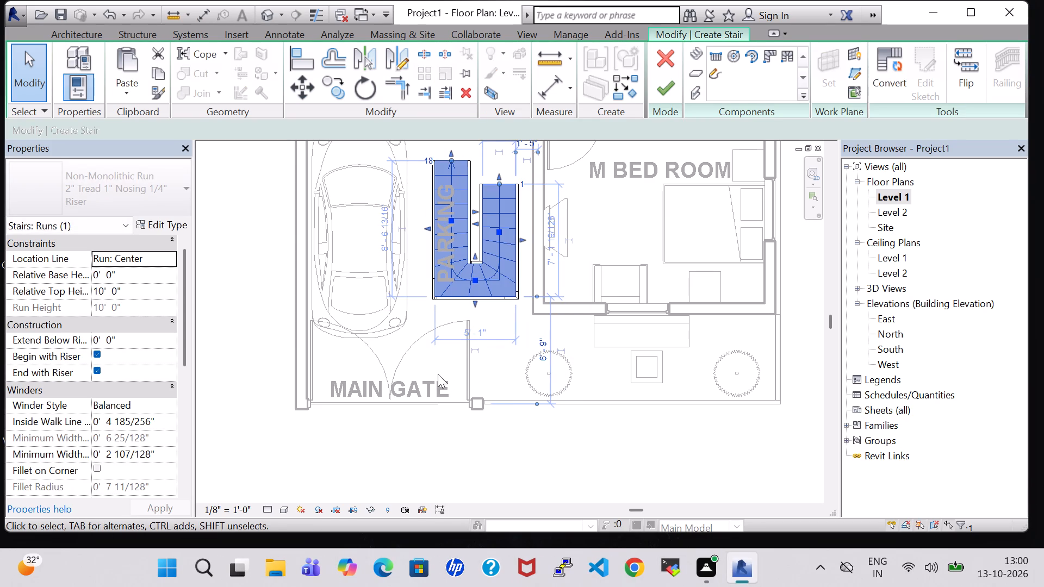
Nudge the narrowed run against the master bedroom wall and toward the main gate, level with the bedroom's front wall, and finish the stair.
key(Right)
key(Right)
key(Right)
key(Right)
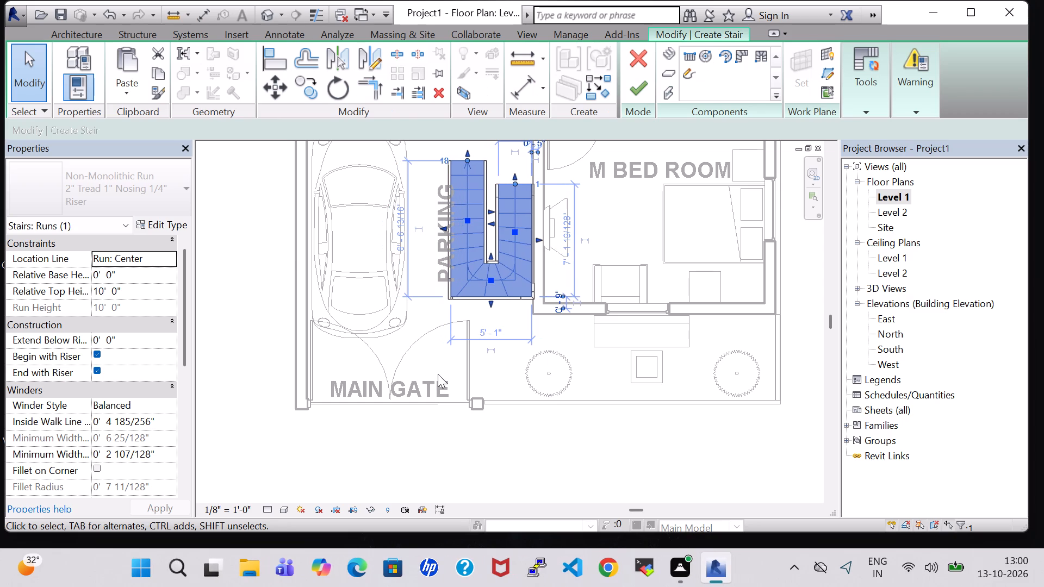
key(Down)
key(Down)
key(Down)
key(Down)
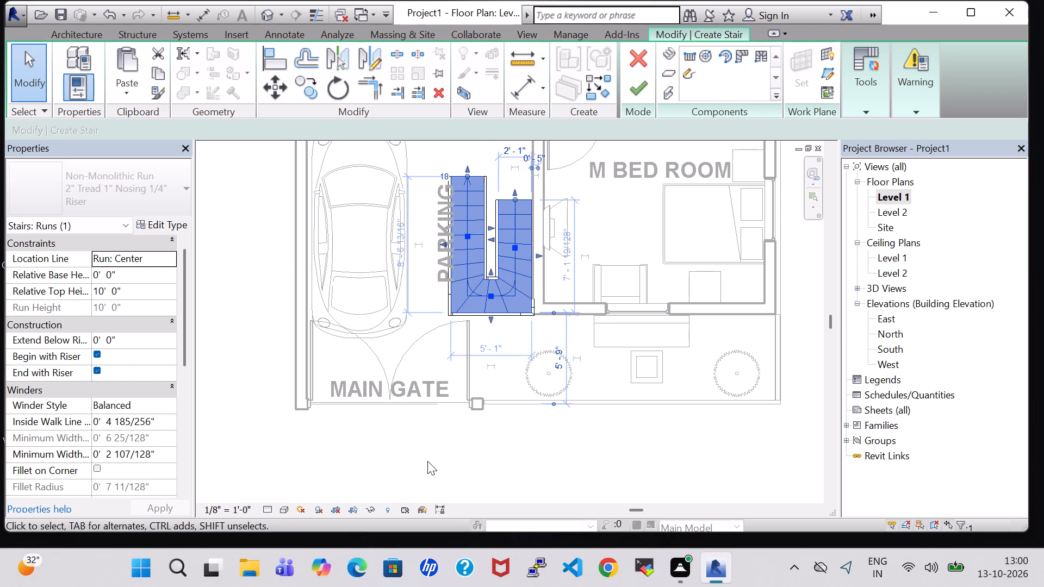
click(646, 90)
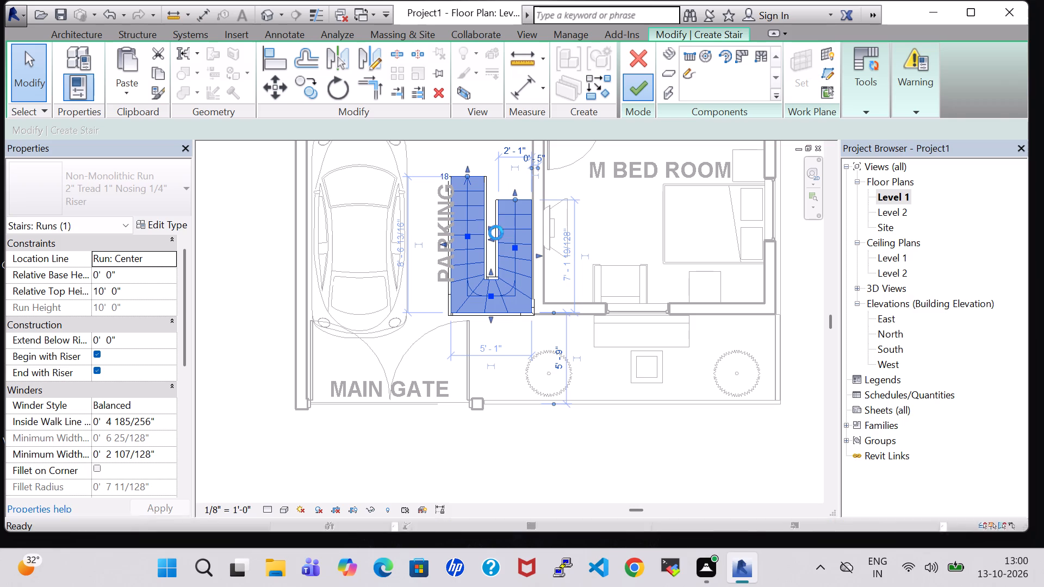
Examine the narrowed parking-area stair in the 3D view from the front, above and both sides of the house.
click(262, 15)
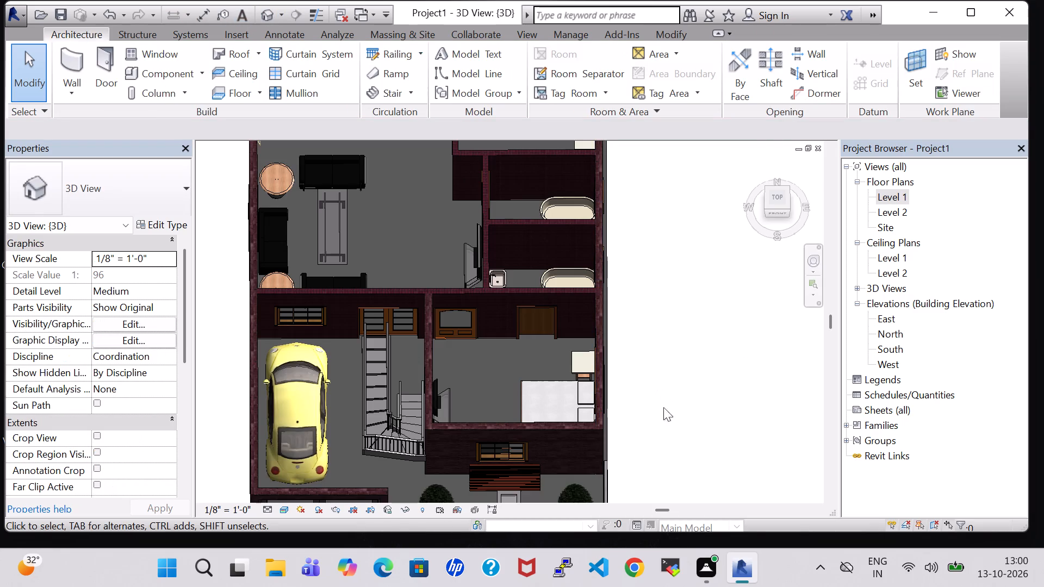
shift+middle_drag(681, 407, 671, 279)
shift+middle_drag(680, 402, 727, 400)
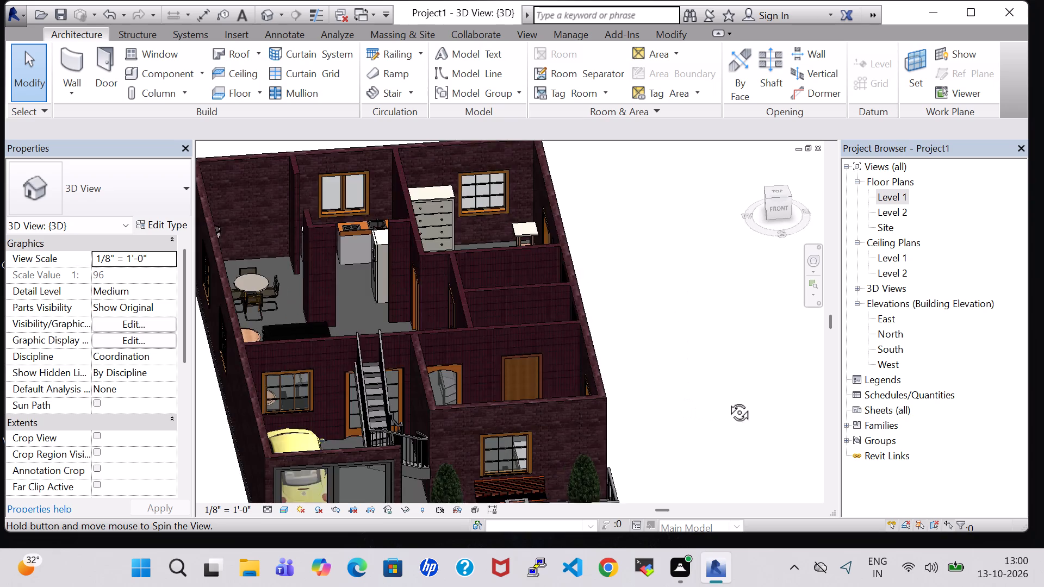
shift+middle_drag(727, 400, 745, 397)
shift+middle_drag(612, 261, 590, 361)
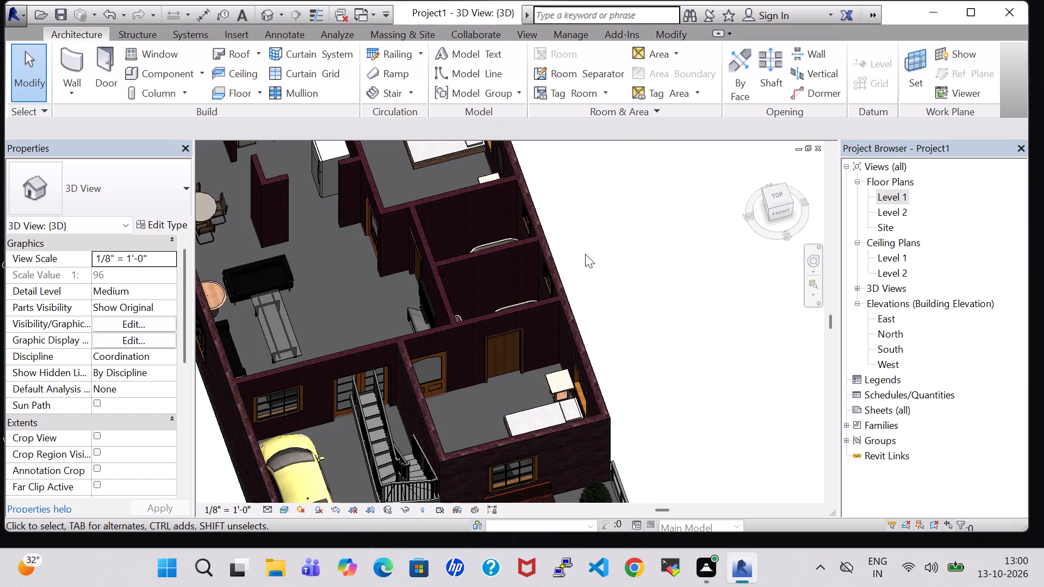
shift+middle_drag(702, 374, 663, 241)
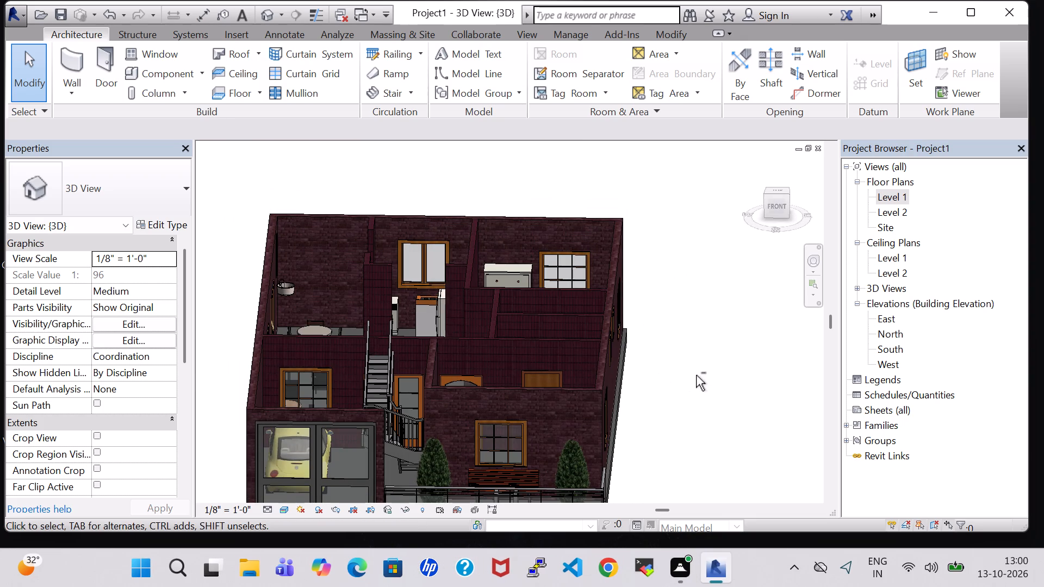
shift+middle_drag(696, 375, 568, 359)
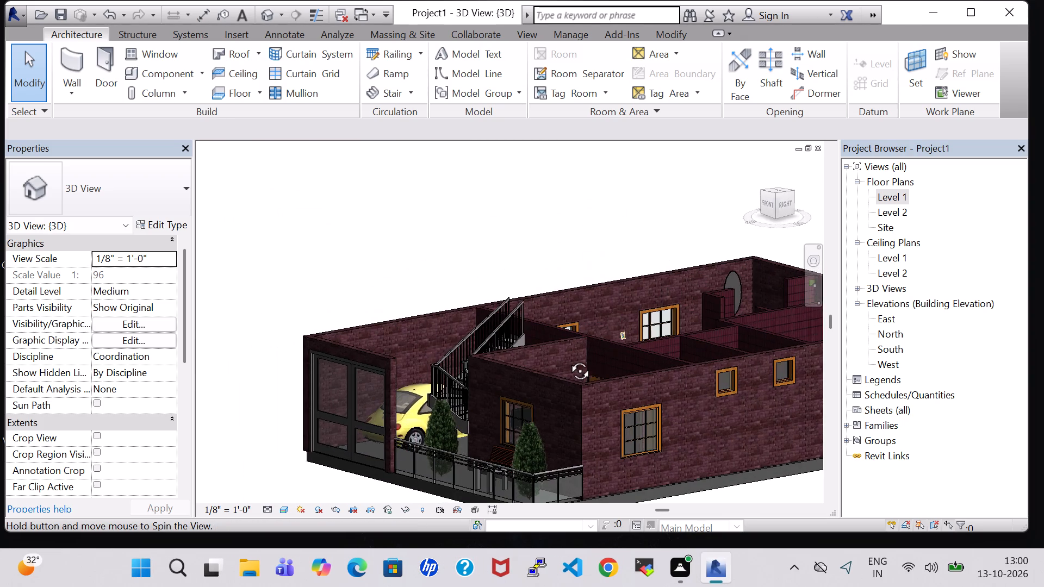
shift+middle_drag(568, 359, 524, 387)
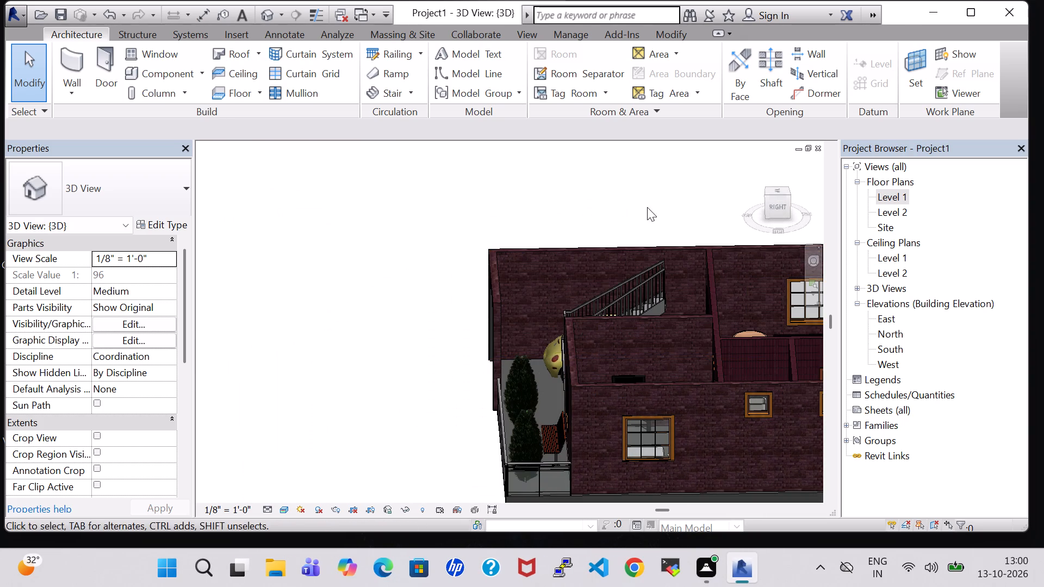
middle_drag(647, 207, 524, 217)
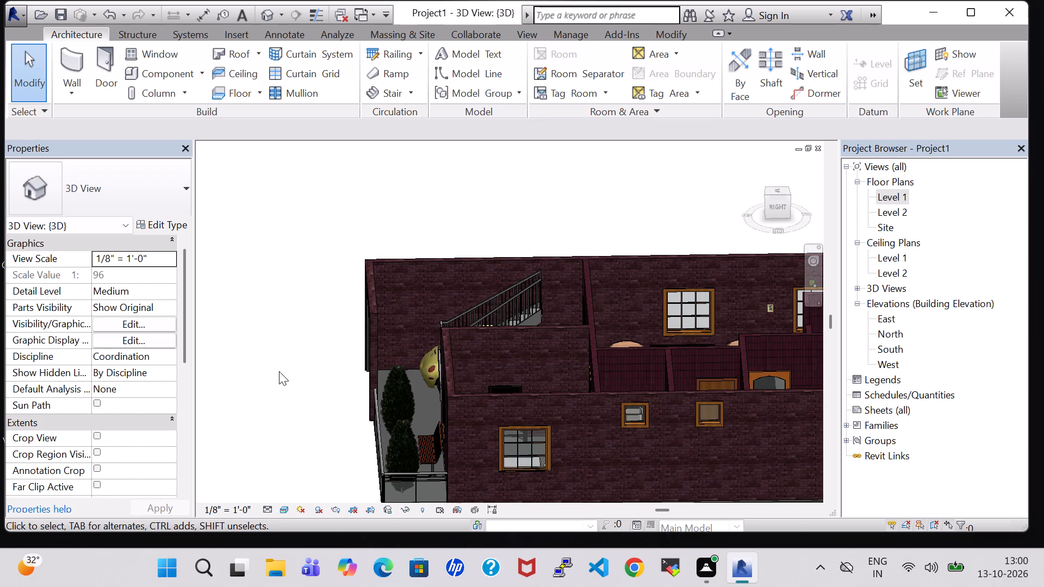
shift+middle_drag(299, 403, 486, 430)
middle_drag(567, 396, 631, 309)
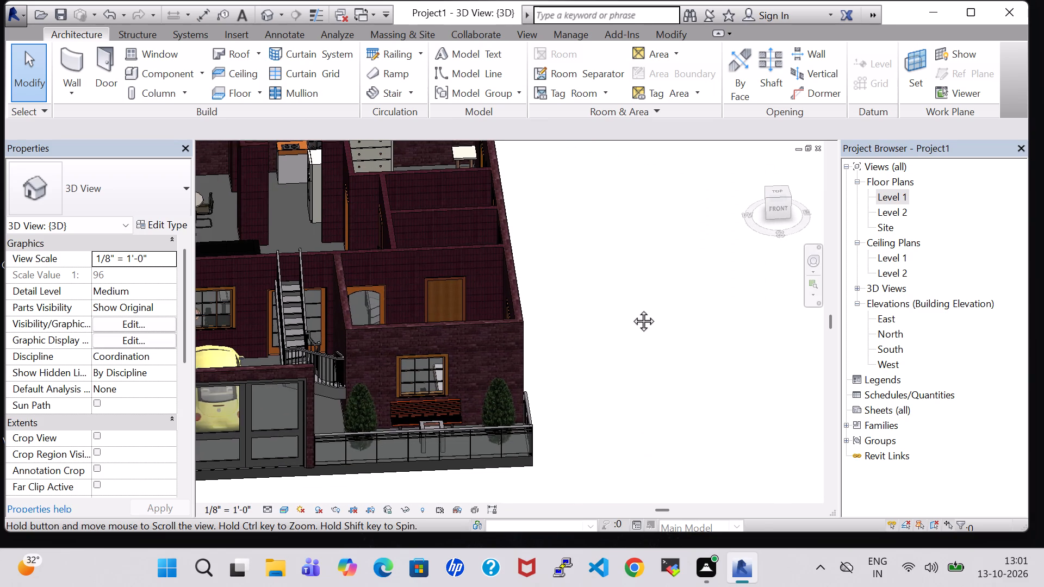
shift+middle_drag(609, 284, 606, 350)
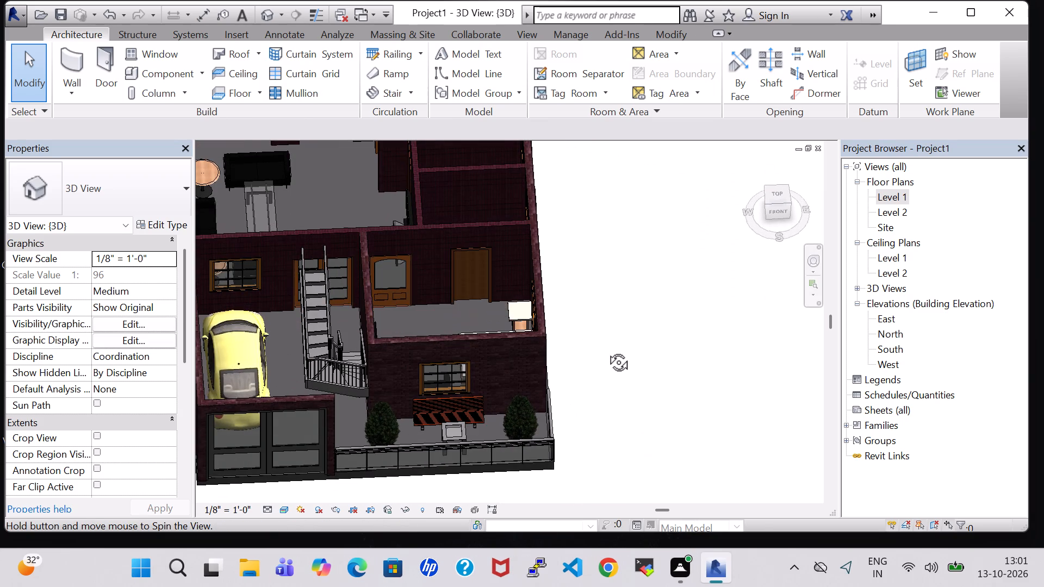
shift+middle_drag(606, 350, 671, 427)
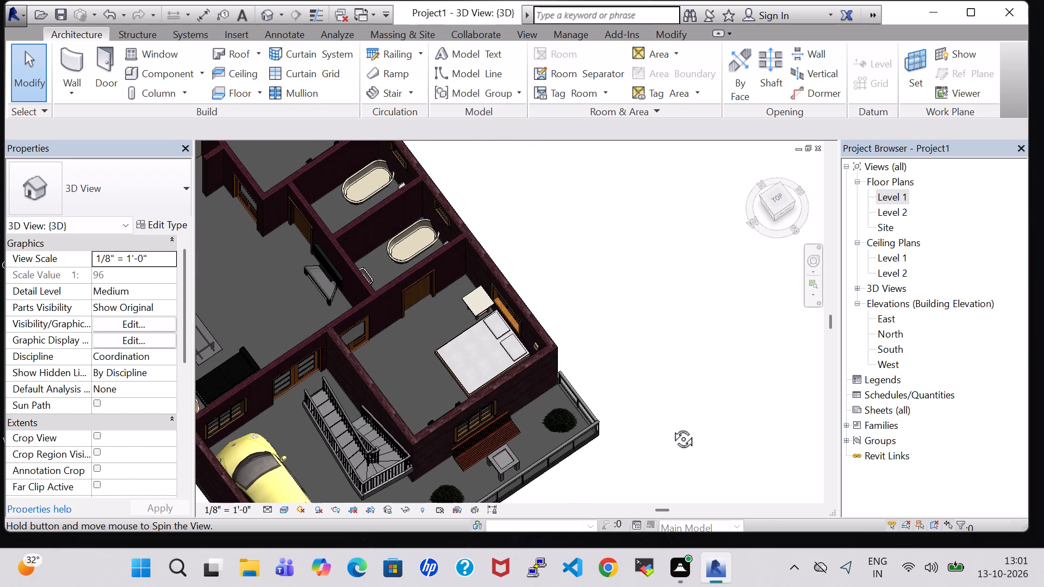
shift+middle_drag(671, 427, 682, 392)
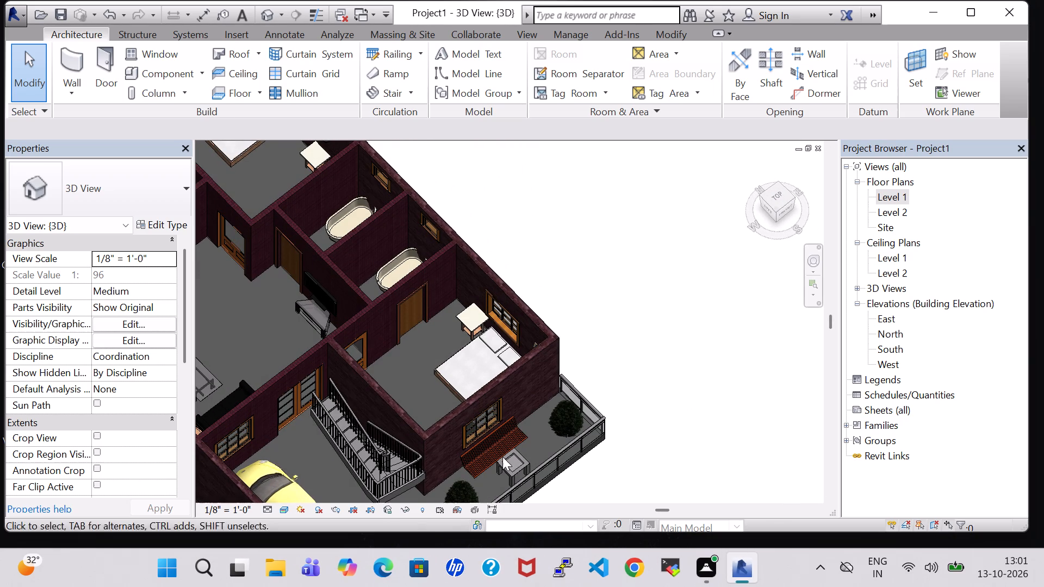
click(586, 289)
shift+middle_drag(582, 295, 519, 188)
shift+middle_drag(585, 369, 615, 327)
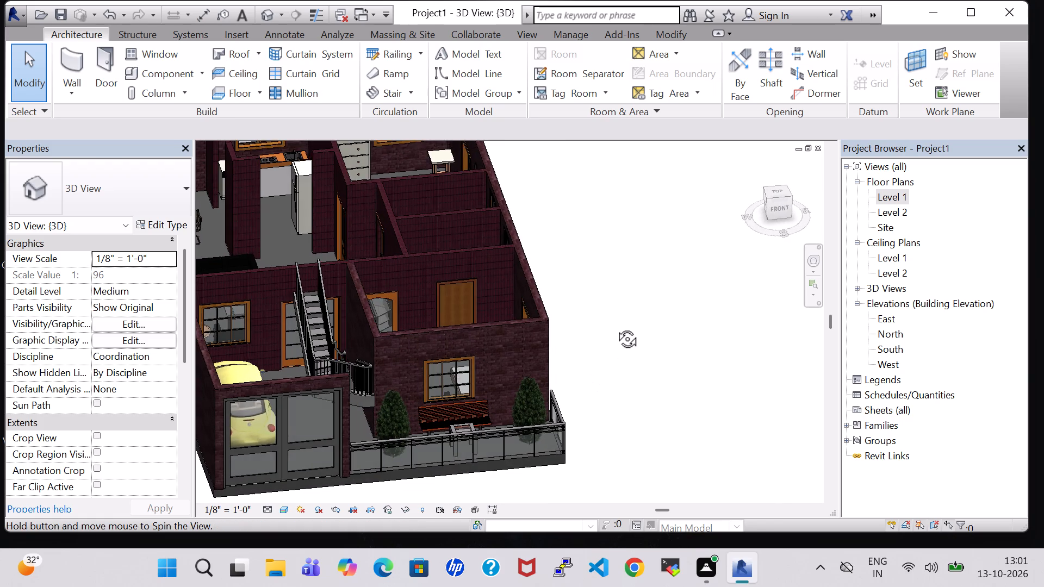
shift+middle_drag(615, 327, 669, 310)
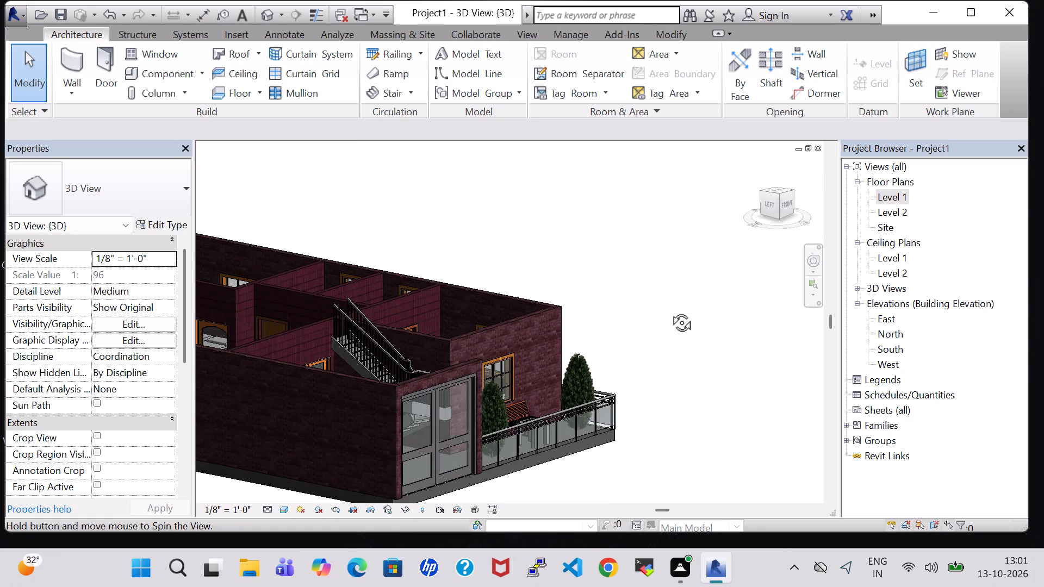
shift+middle_drag(669, 310, 709, 327)
shift+middle_click(701, 340)
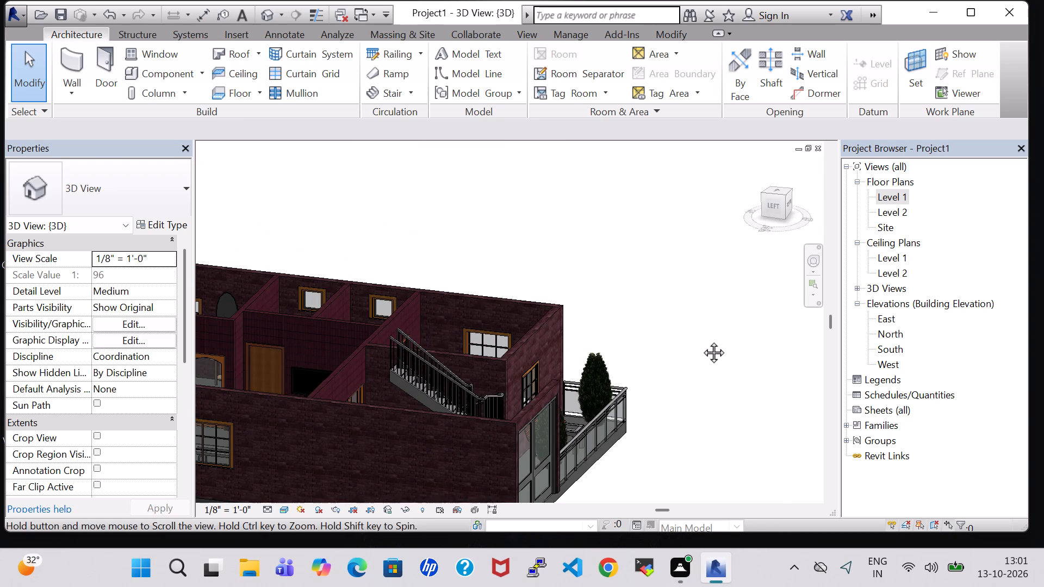
shift+middle_drag(655, 361, 704, 364)
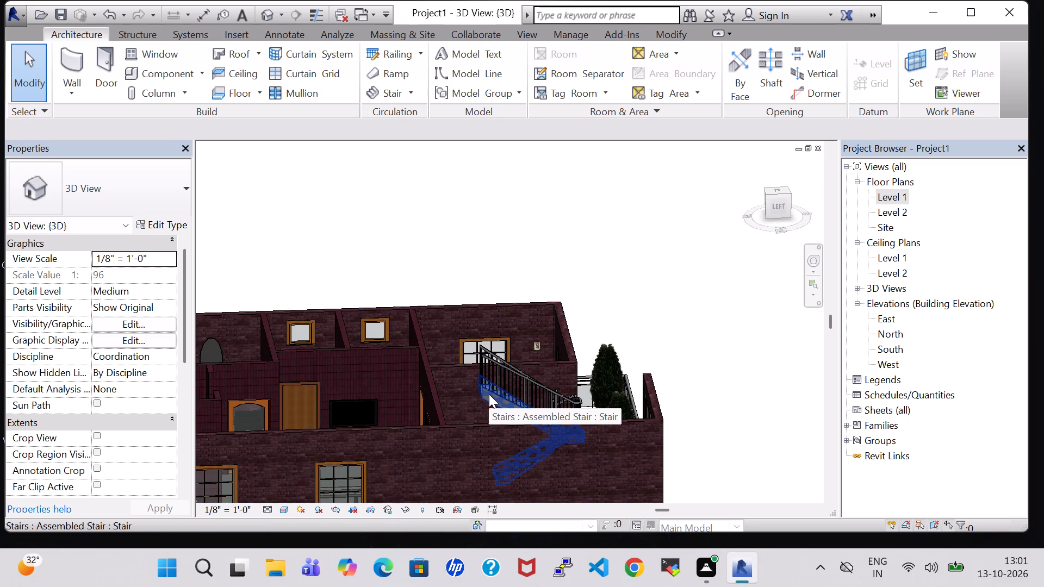
Edit the stair in the Level 1 plan, extend its upper flight to the living room's double-door wall, finish it, and return to 3D.
double_click(489, 394)
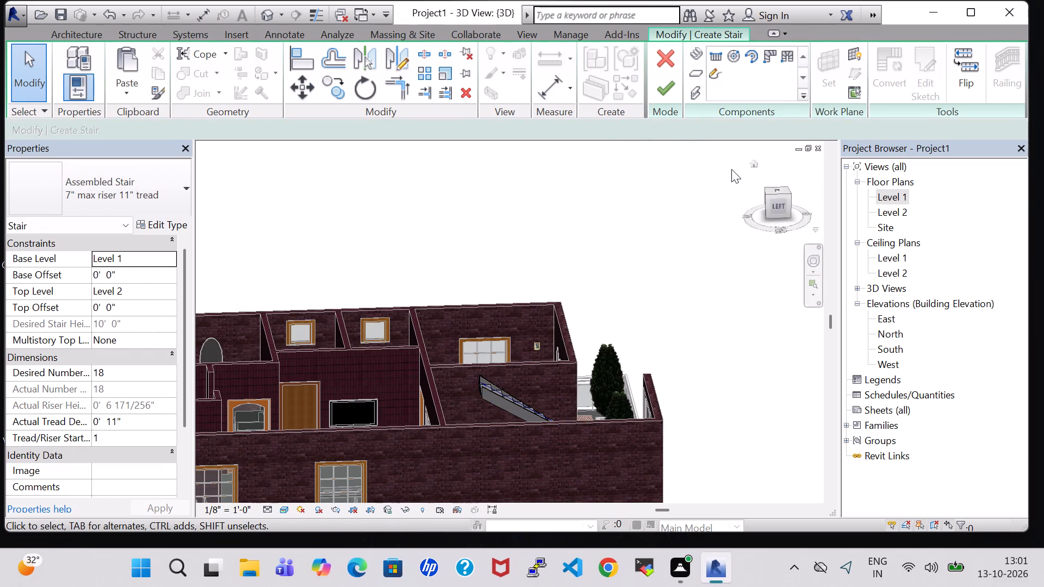
double_click(902, 196)
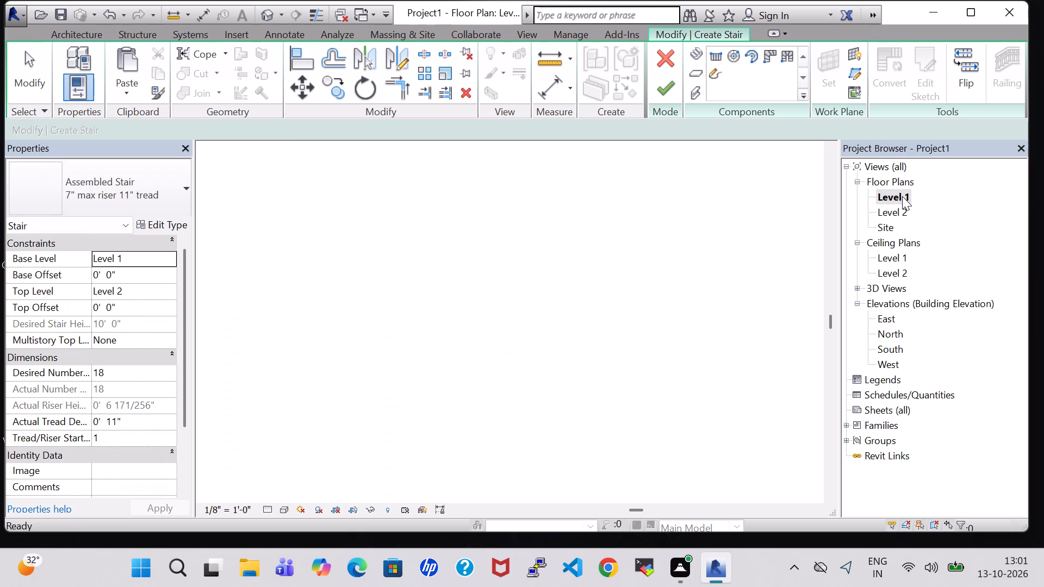
middle_drag(512, 226, 512, 247)
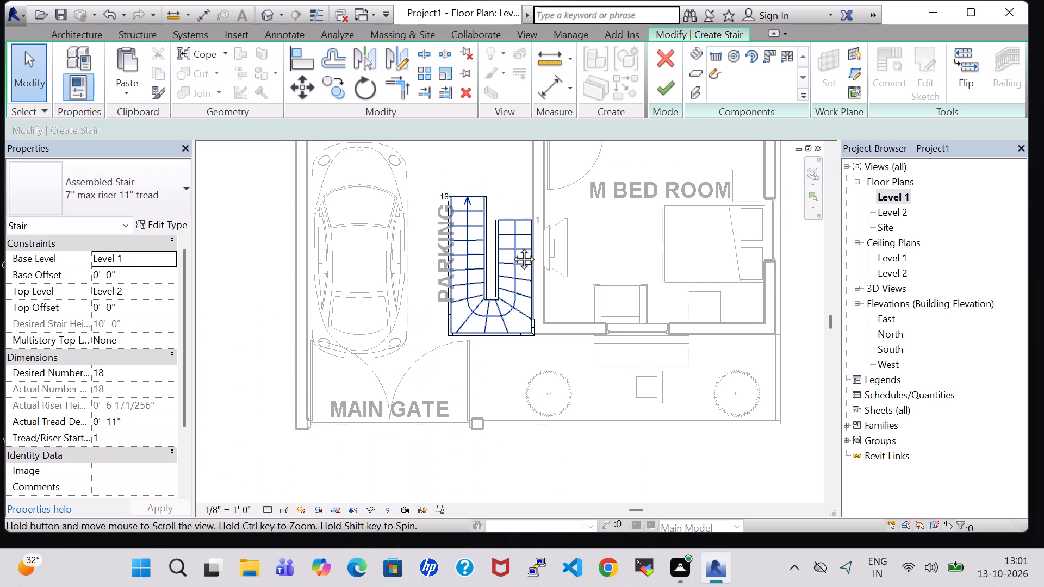
middle_drag(512, 247, 498, 351)
click(451, 299)
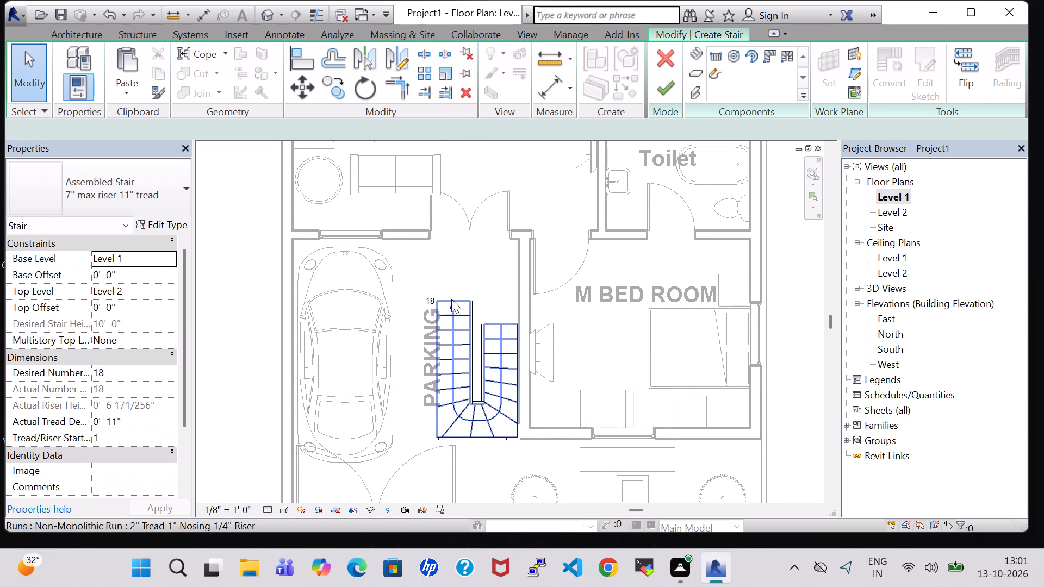
drag(453, 300, 450, 249)
click(644, 89)
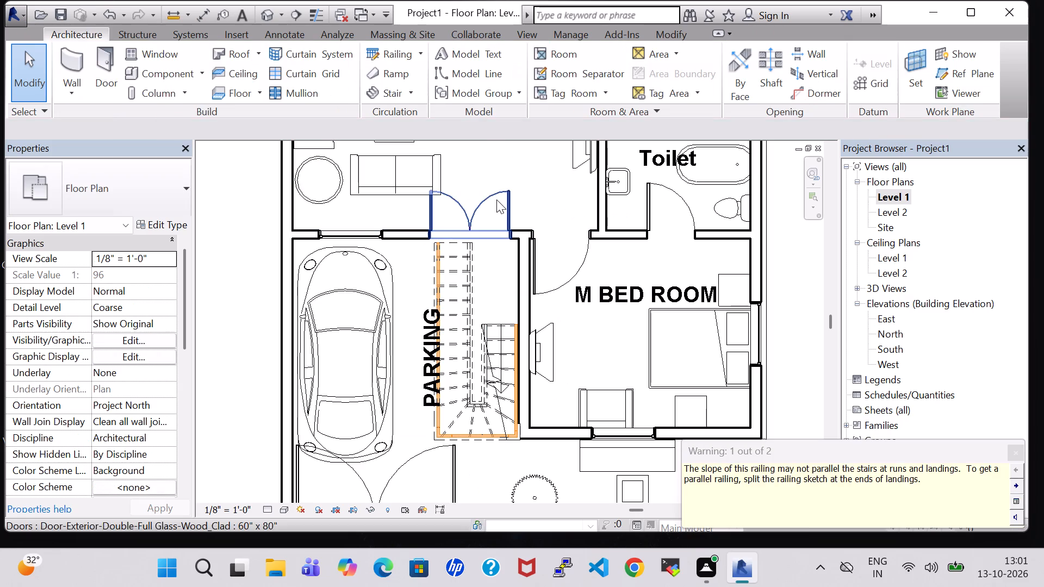
click(265, 17)
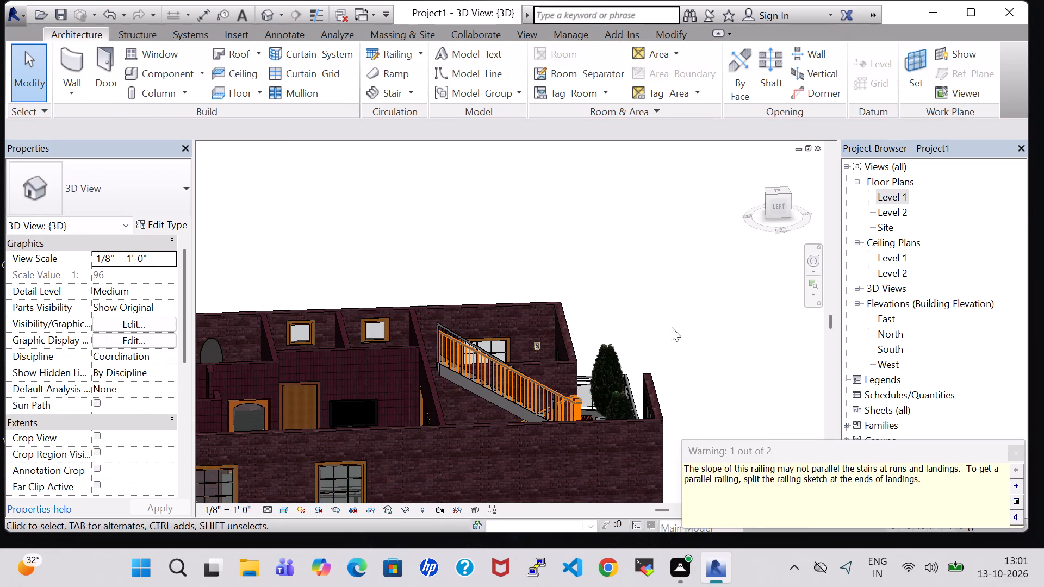
click(706, 343)
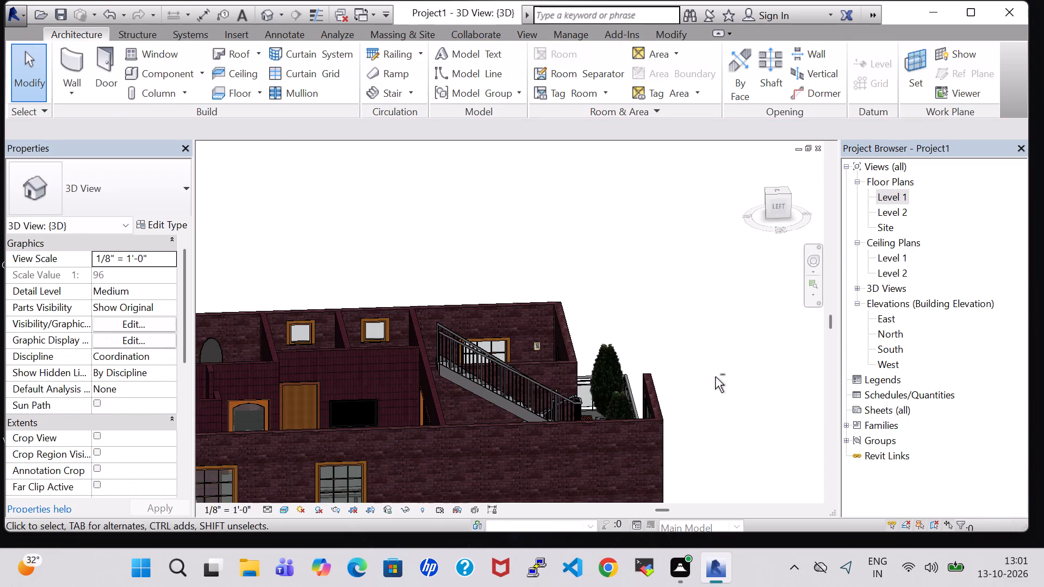
Examine the extended parking-area stair in 3D from the front, above and both sides of the house, checking its upper end against the walls.
shift+middle_drag(715, 377, 663, 410)
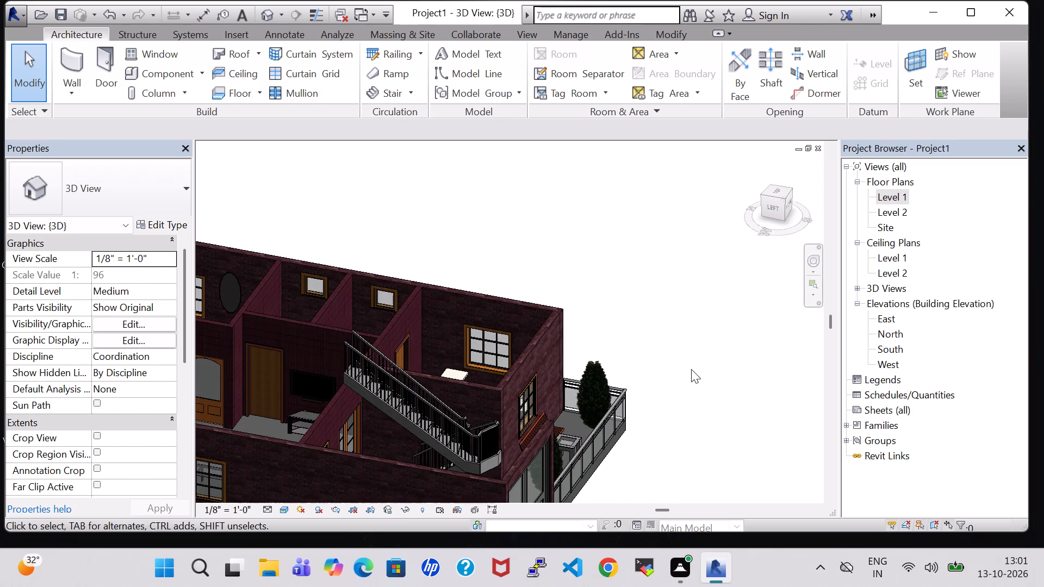
shift+middle_drag(691, 369, 607, 361)
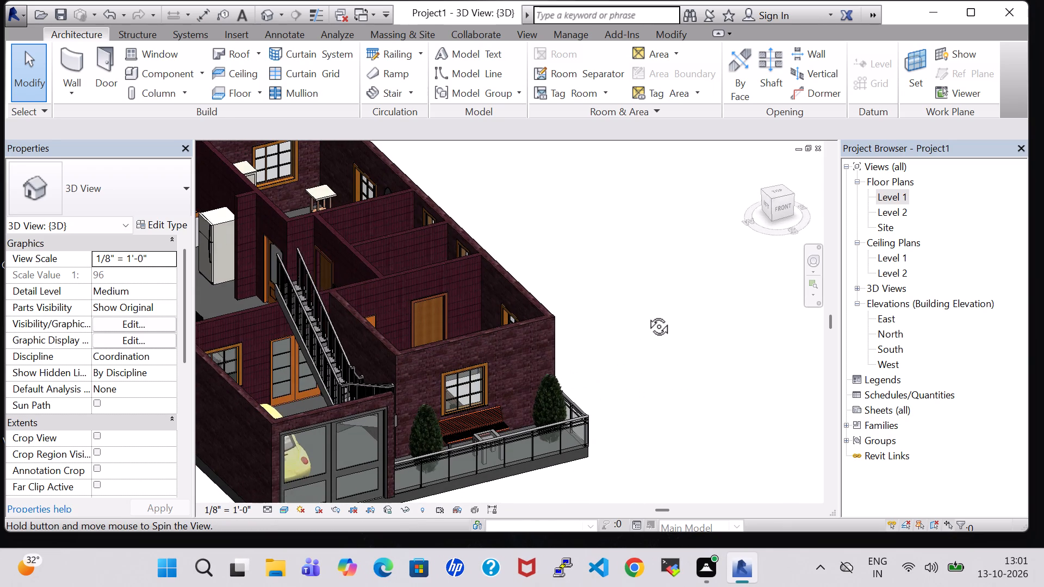
shift+middle_drag(656, 254, 623, 274)
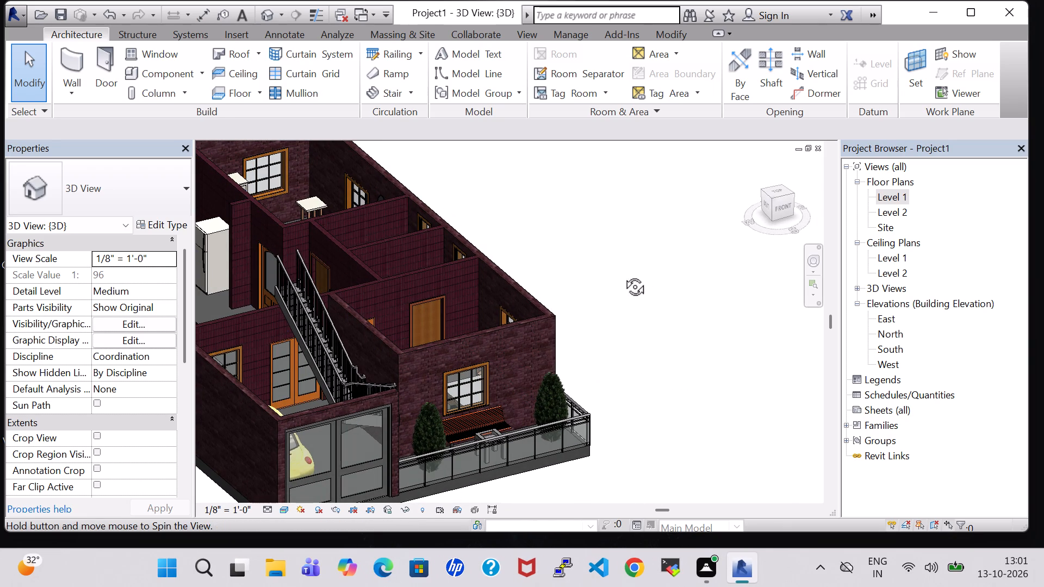
shift+middle_drag(623, 274, 509, 245)
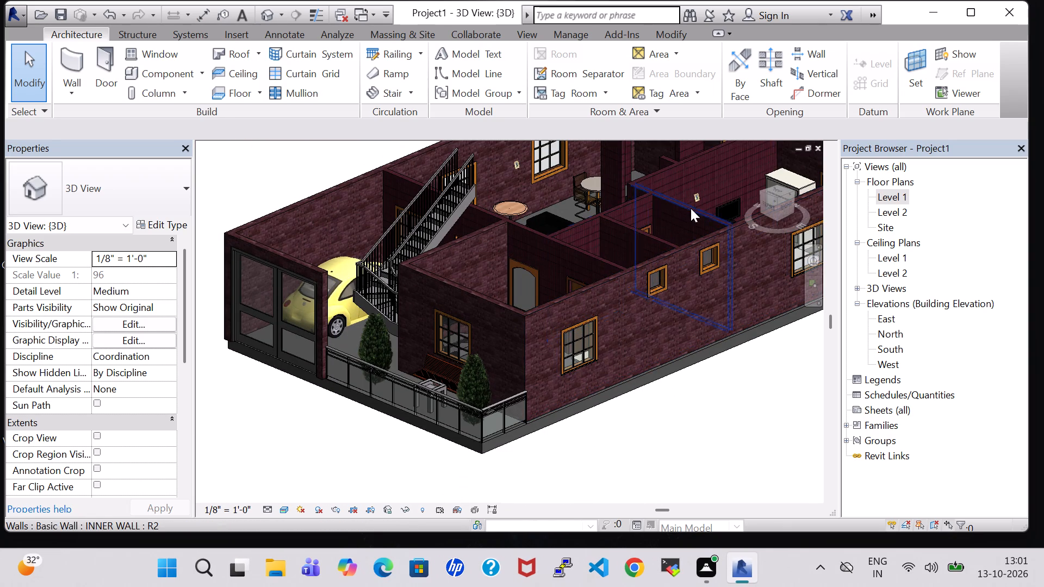
middle_drag(718, 405, 732, 442)
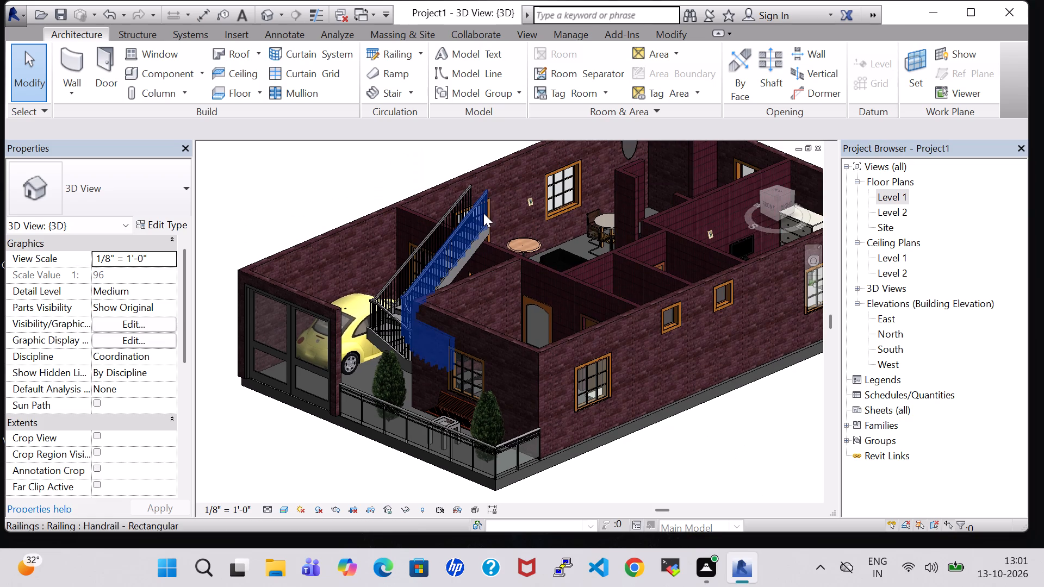
shift+middle_drag(645, 460, 670, 410)
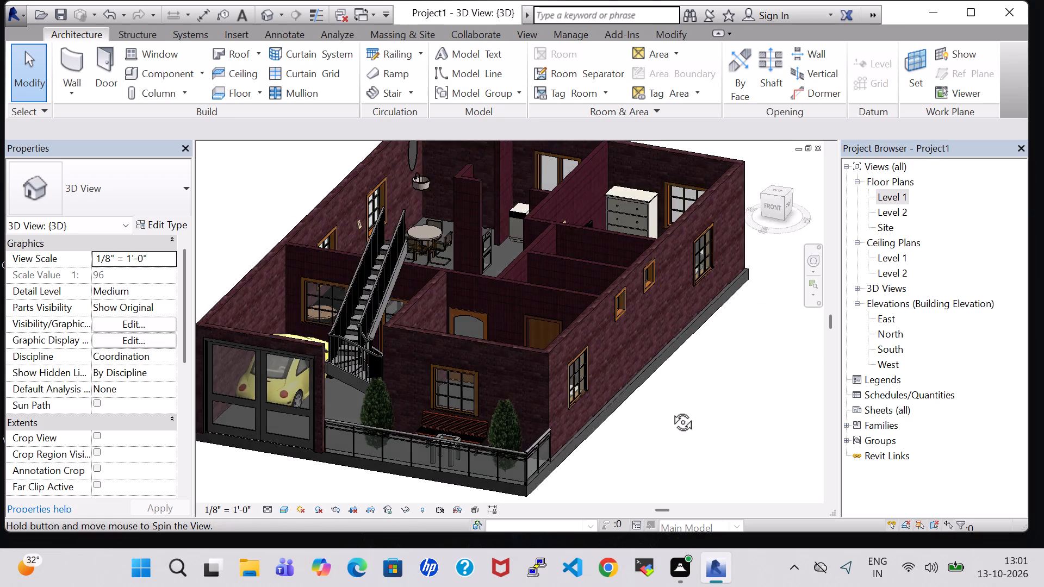
shift+middle_drag(670, 410, 559, 412)
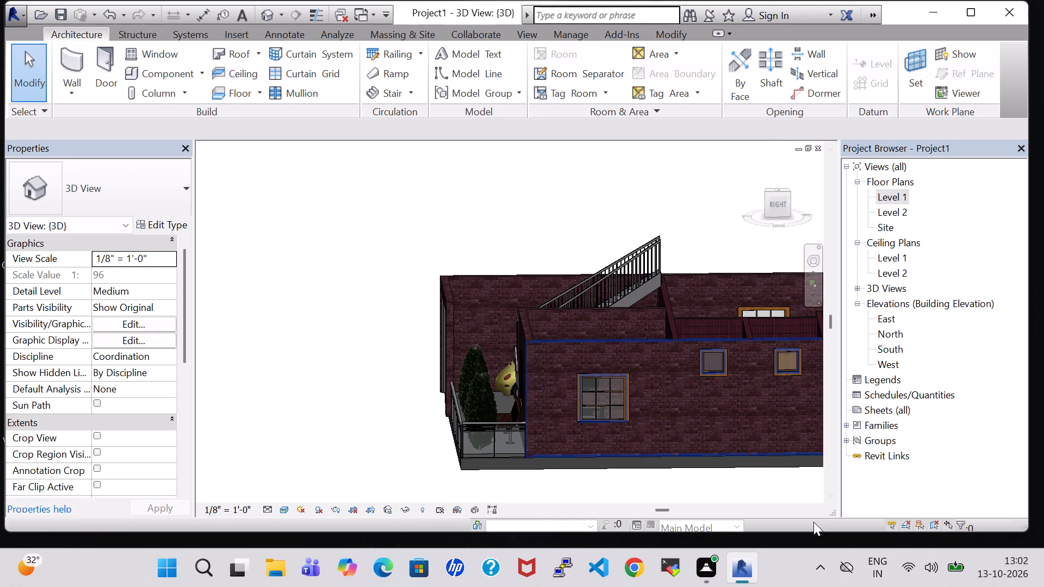
scroll(609, 335, down, 1)
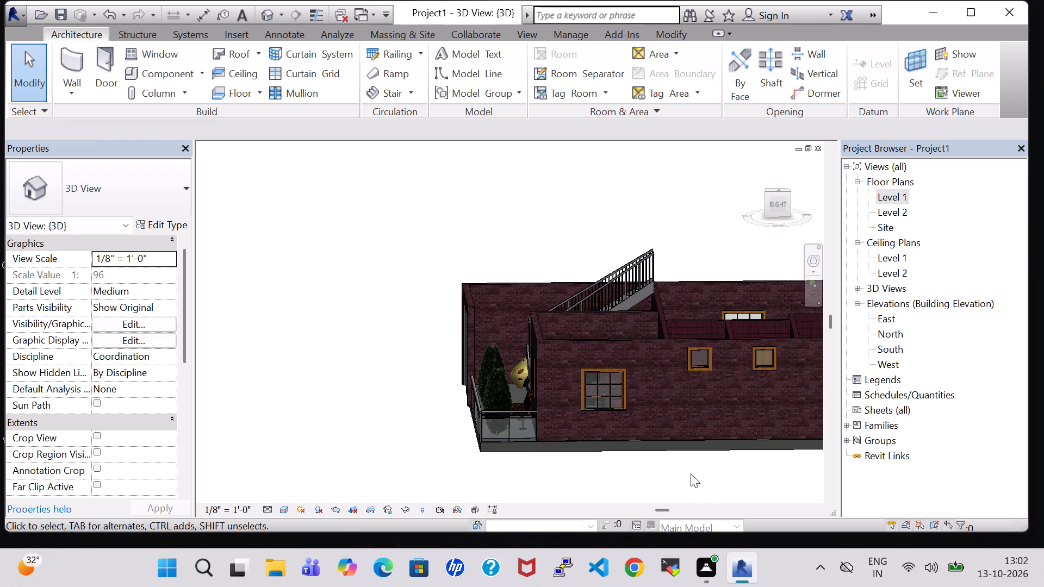
middle_drag(691, 473, 542, 479)
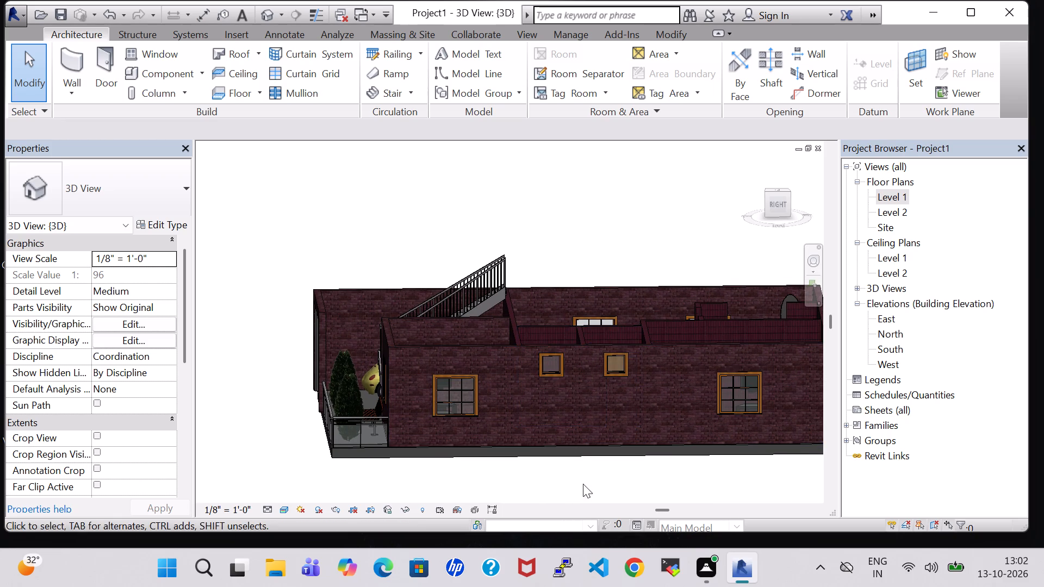
shift+middle_drag(583, 484, 524, 466)
middle_drag(667, 252, 669, 270)
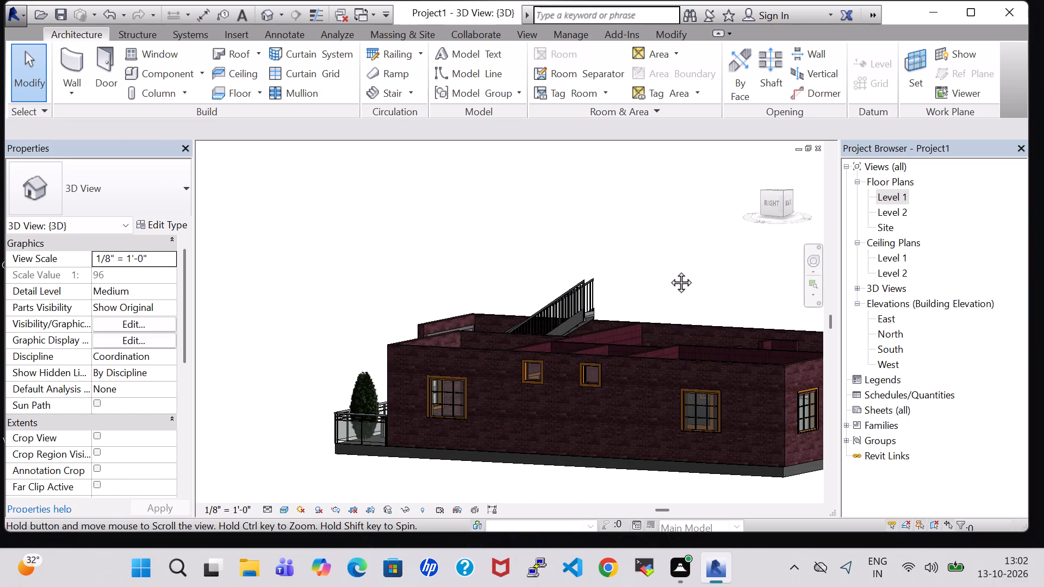
middle_drag(669, 270, 673, 327)
shift+scroll(673, 326, down, 1)
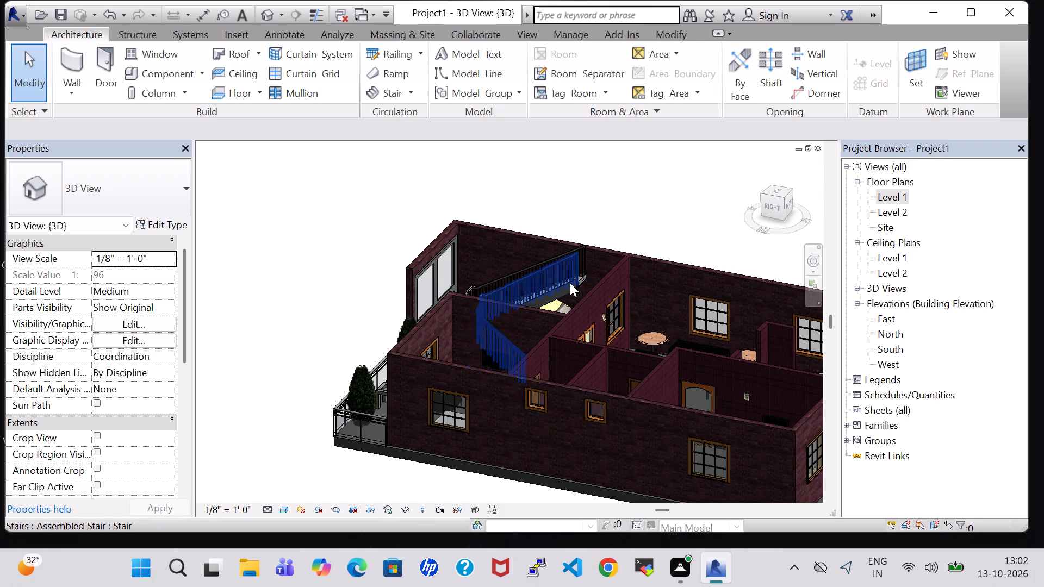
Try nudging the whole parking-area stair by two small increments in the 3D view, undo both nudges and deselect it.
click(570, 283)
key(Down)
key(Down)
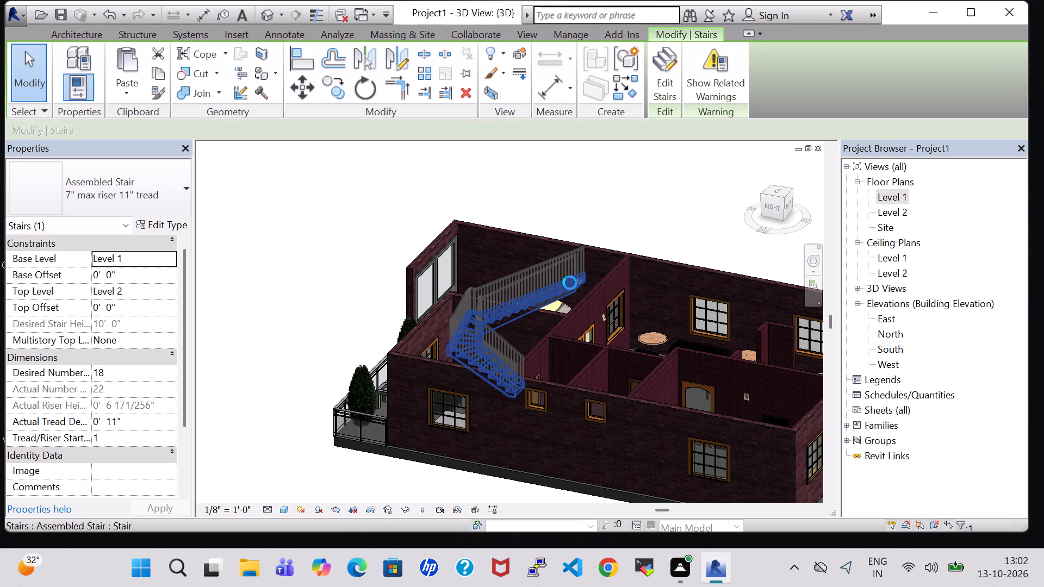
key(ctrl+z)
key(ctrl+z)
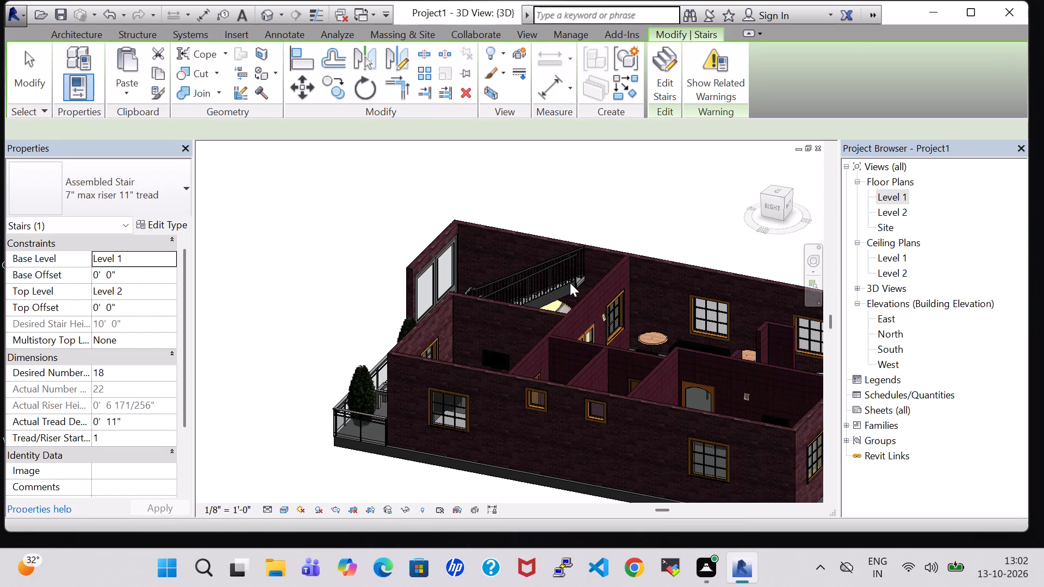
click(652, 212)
Edit the stair in the Level 1 plan, shorten its upper flight to about 11' 2", clear of the living room's double door, and finish it.
double_click(899, 198)
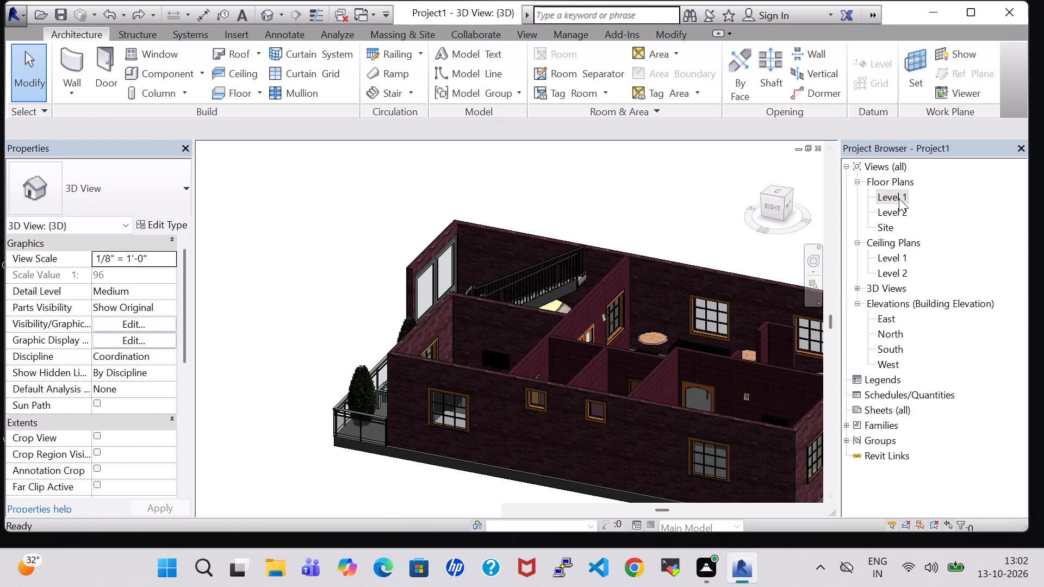
scroll(650, 361, down, 3)
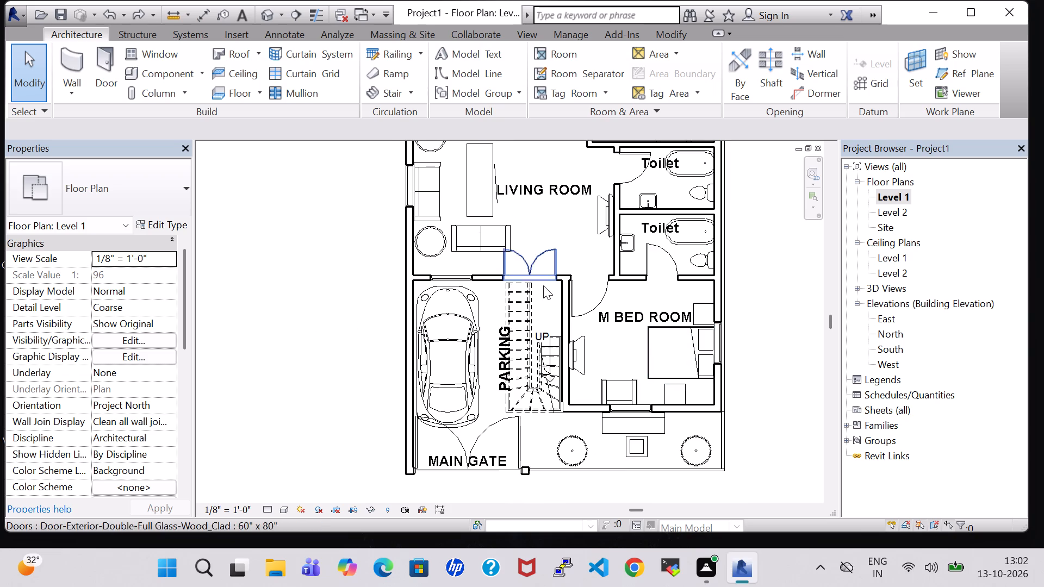
click(513, 282)
click(514, 284)
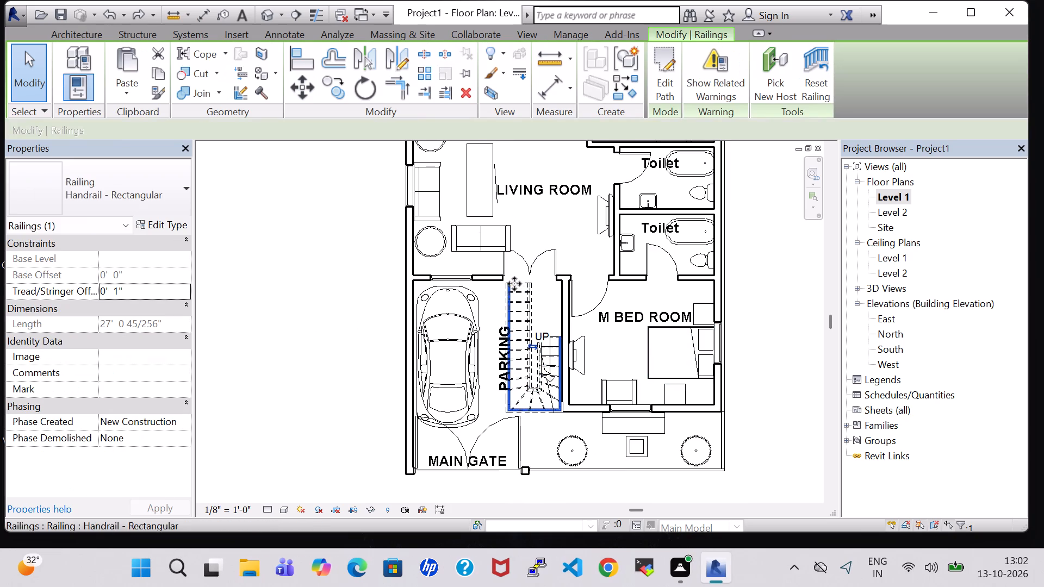
double_click(519, 310)
click(518, 280)
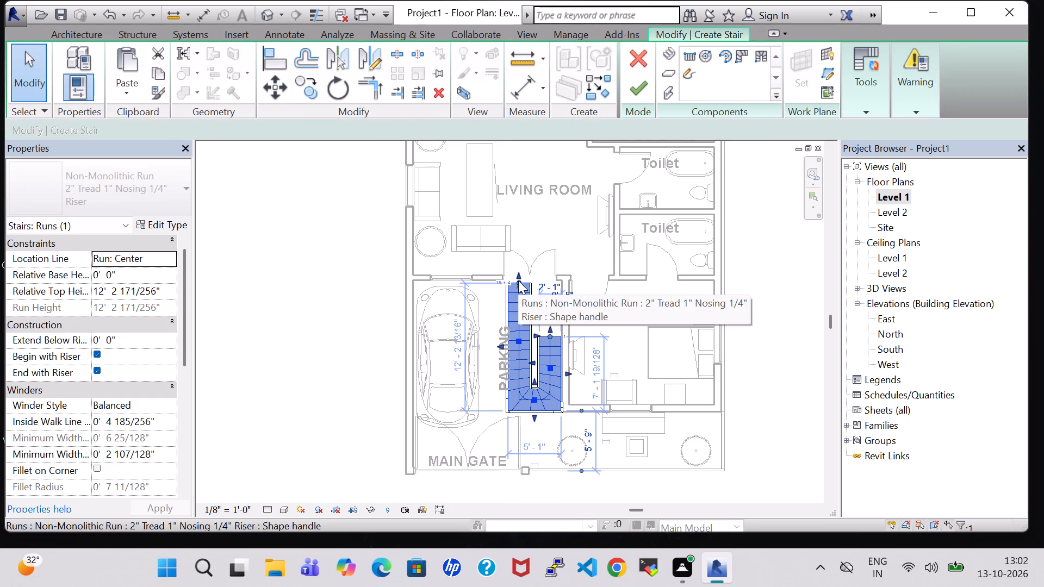
drag(518, 280, 518, 298)
drag(517, 302, 517, 296)
click(518, 294)
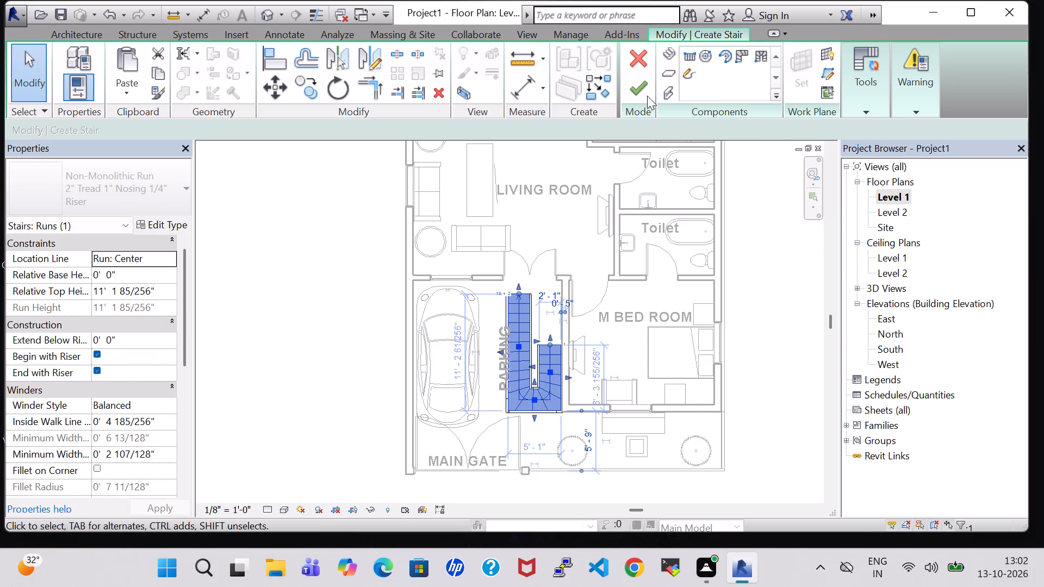
click(647, 96)
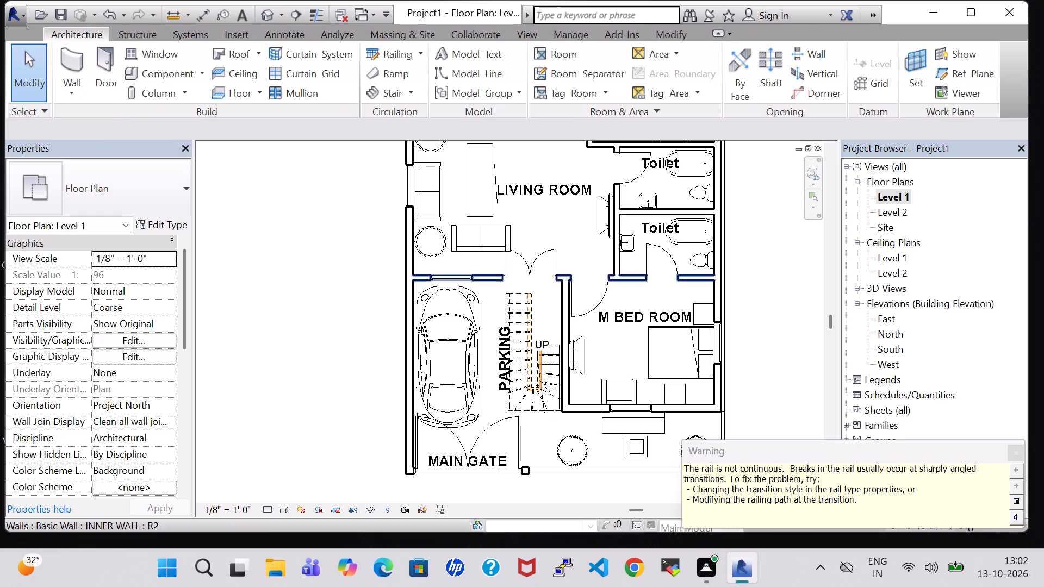
click(1017, 455)
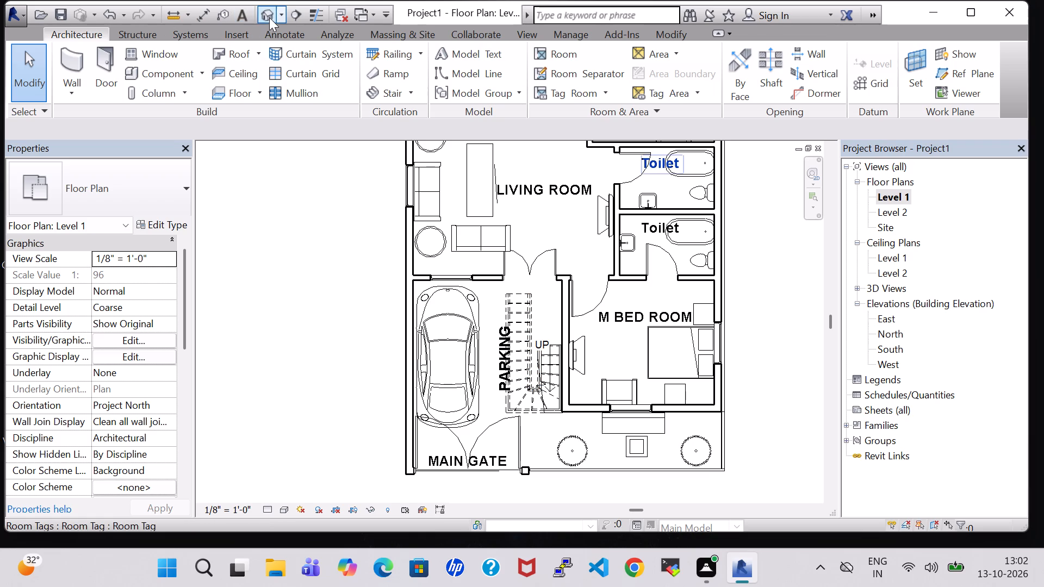
Examine the shortened parking-area stair in the 3D view from above, the side and the front of the house.
click(270, 17)
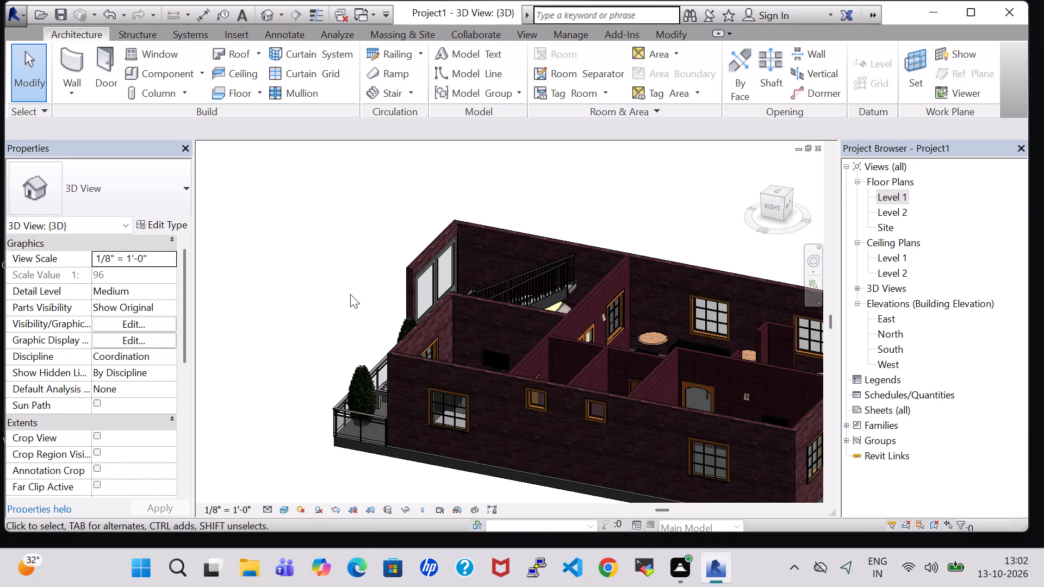
shift+middle_drag(319, 281, 372, 336)
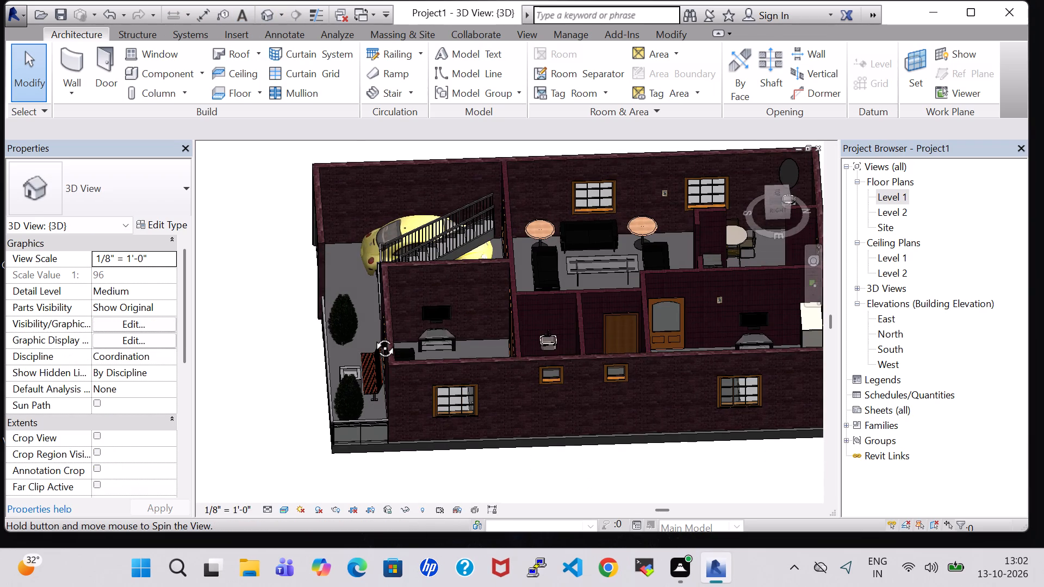
shift+middle_drag(372, 336, 474, 362)
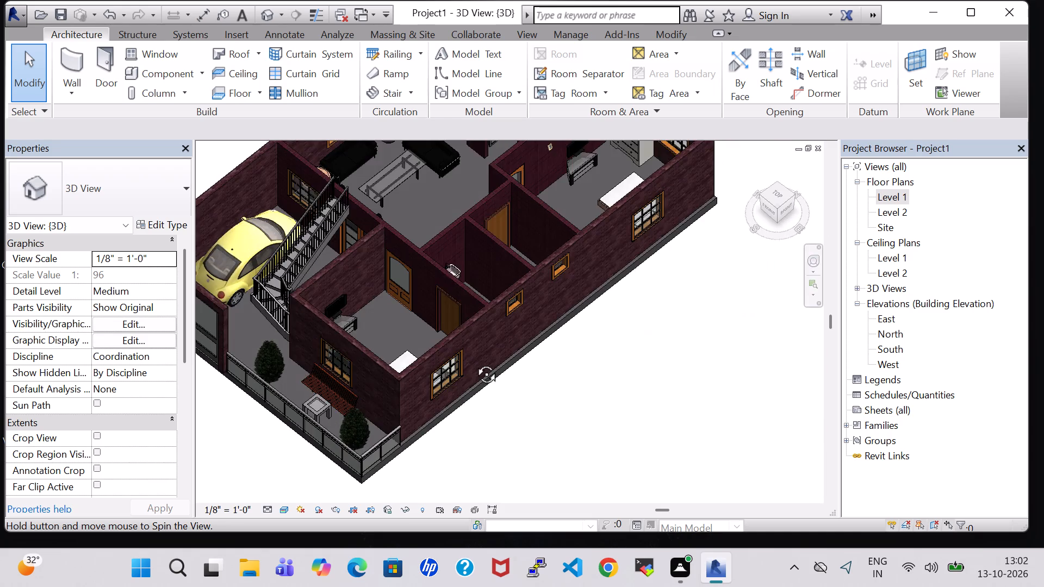
shift+middle_drag(474, 362, 525, 350)
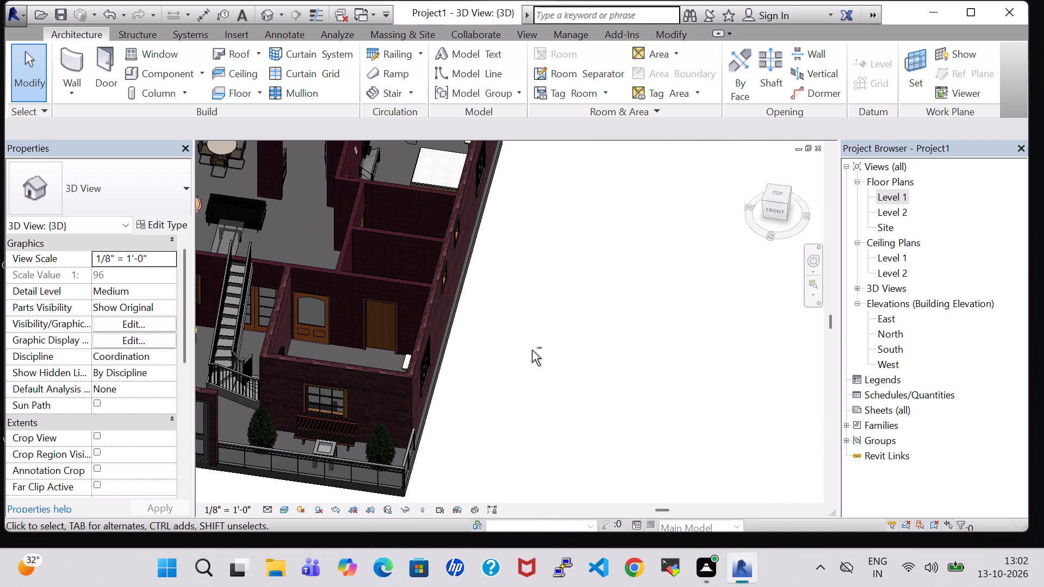
middle_drag(525, 352, 585, 346)
shift+middle_drag(585, 346, 589, 285)
middle_drag(556, 303, 563, 303)
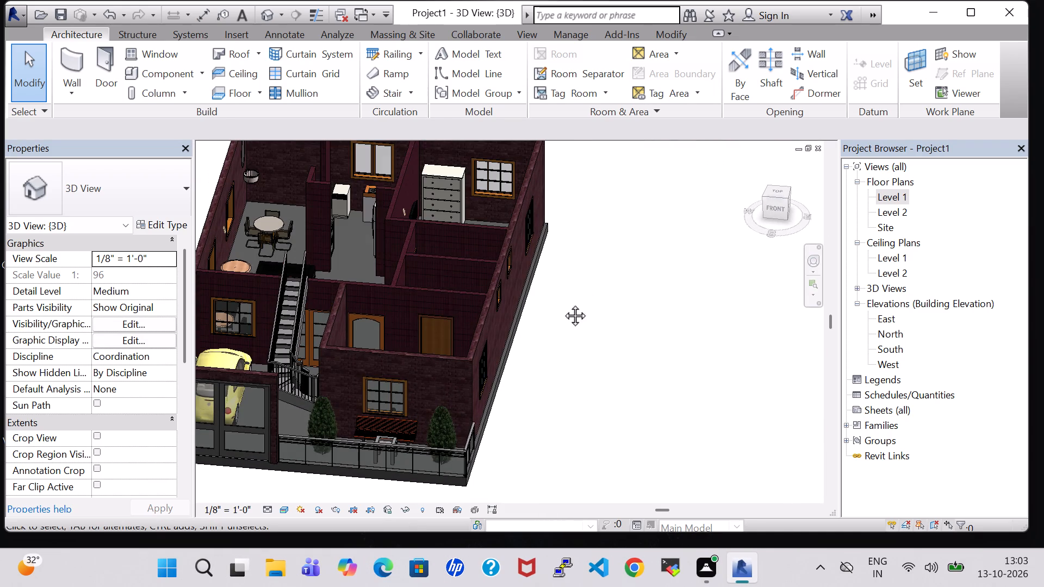
middle_drag(563, 303, 635, 256)
shift+middle_drag(603, 343, 625, 294)
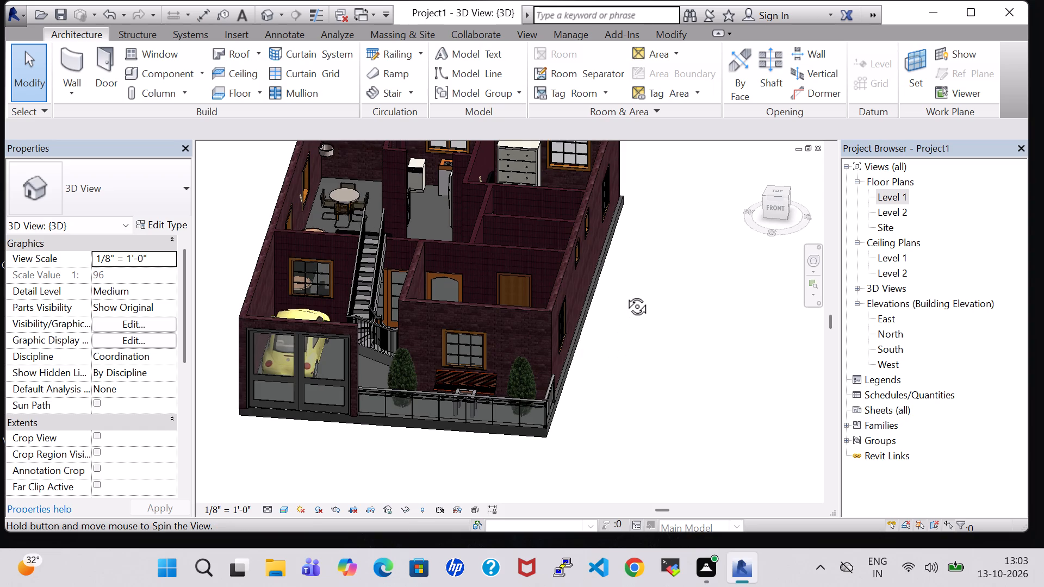
shift+middle_drag(625, 294, 627, 277)
shift+middle_click(627, 277)
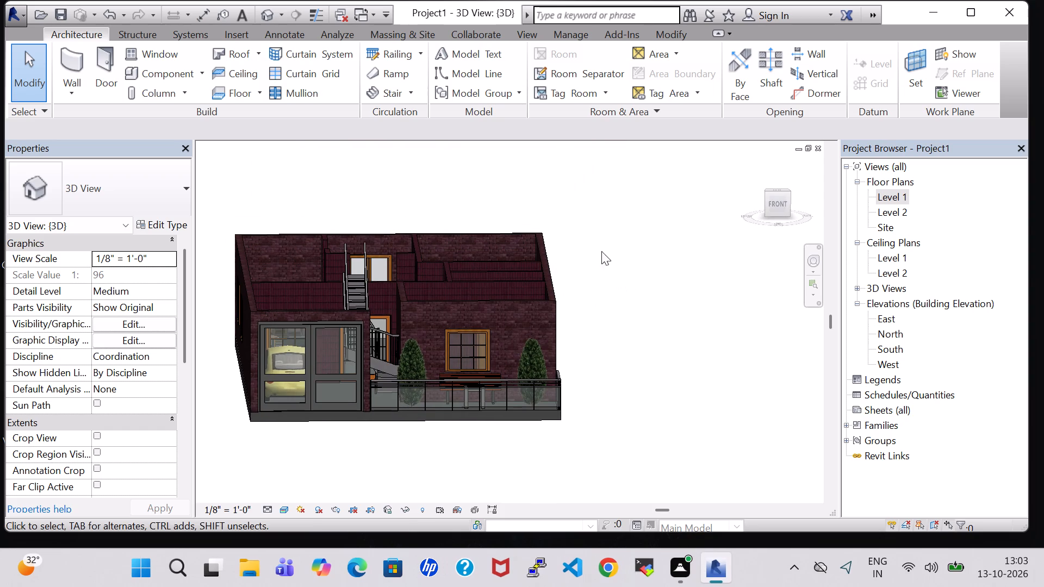
shift+middle_drag(587, 215, 587, 227)
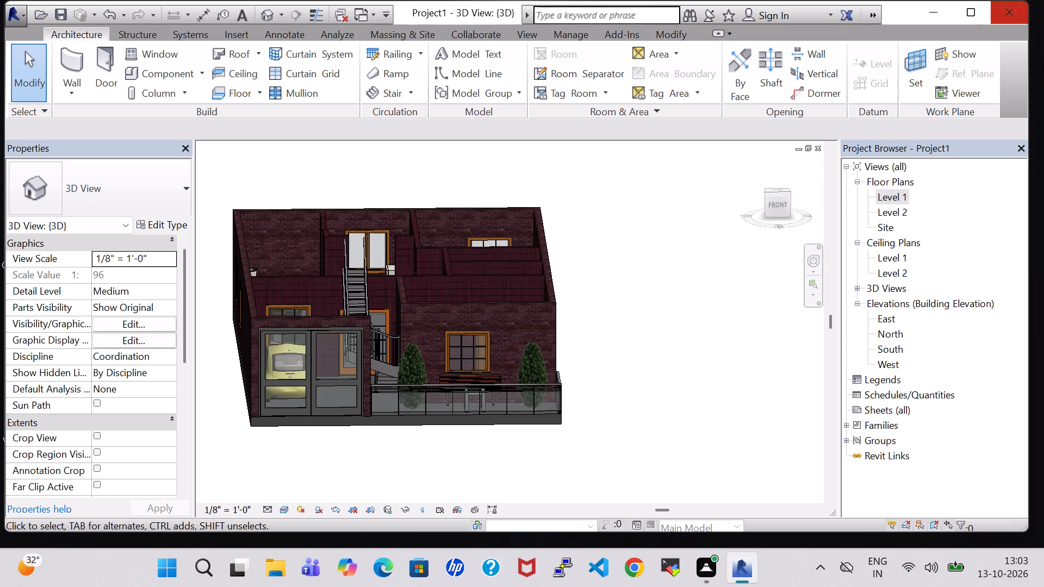
Review the shortened stair's position in the Level 1 plan and again in 3D from the master bedroom's outer side of the house.
double_click(895, 193)
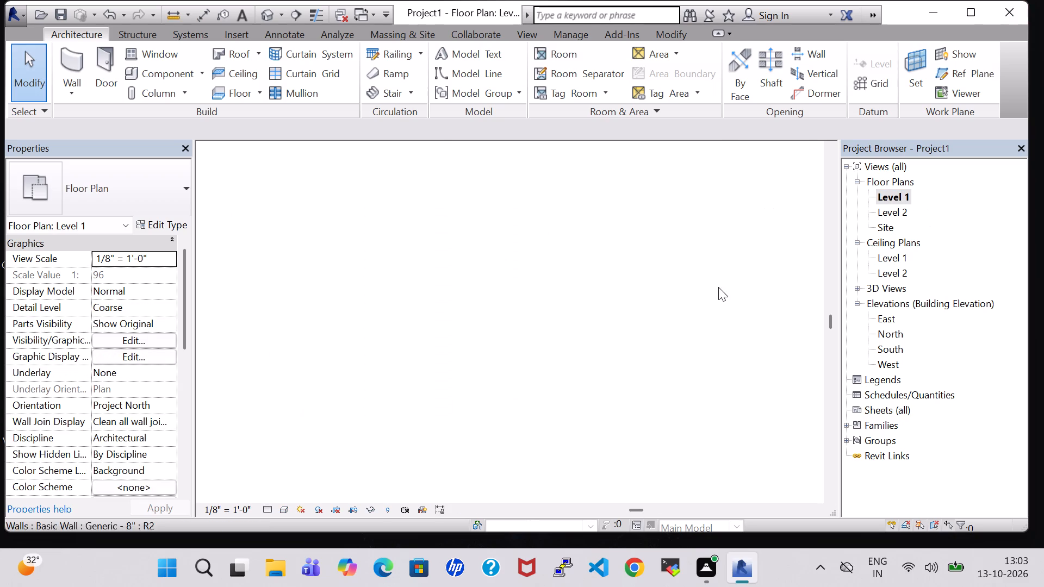
scroll(649, 379, down, 1)
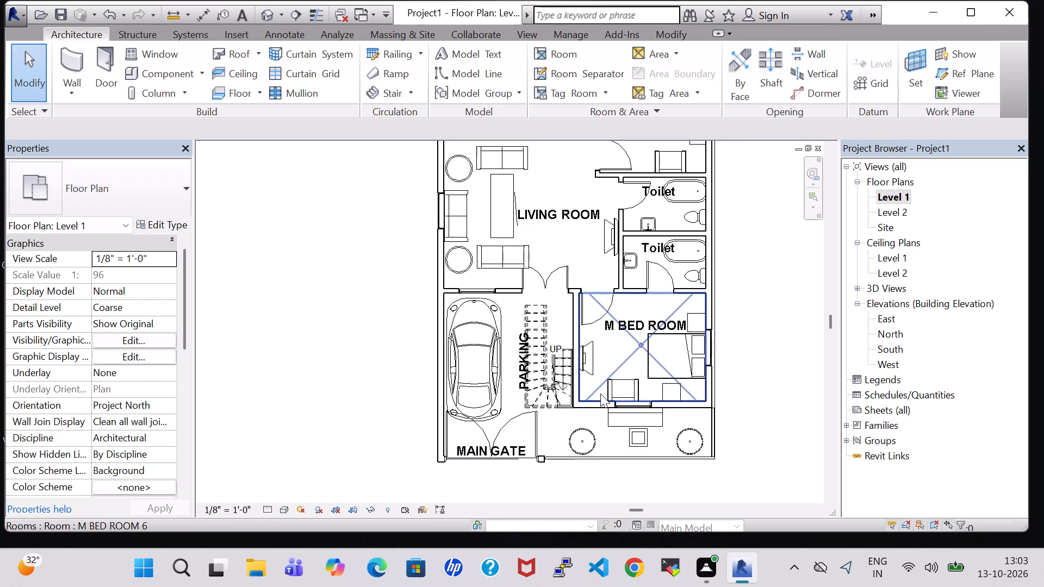
click(770, 409)
scroll(770, 409, down, 1)
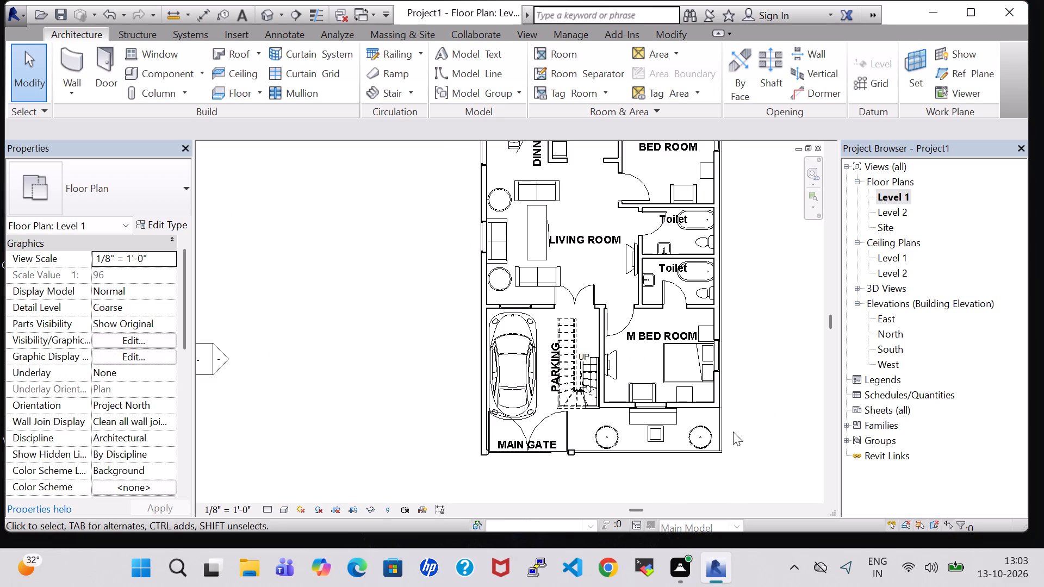
click(700, 429)
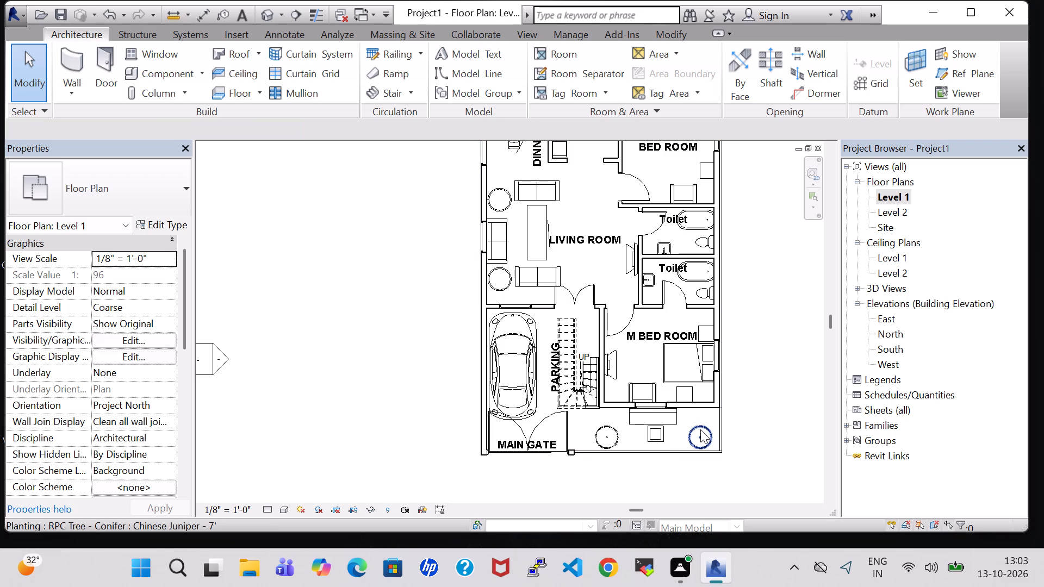
click(767, 301)
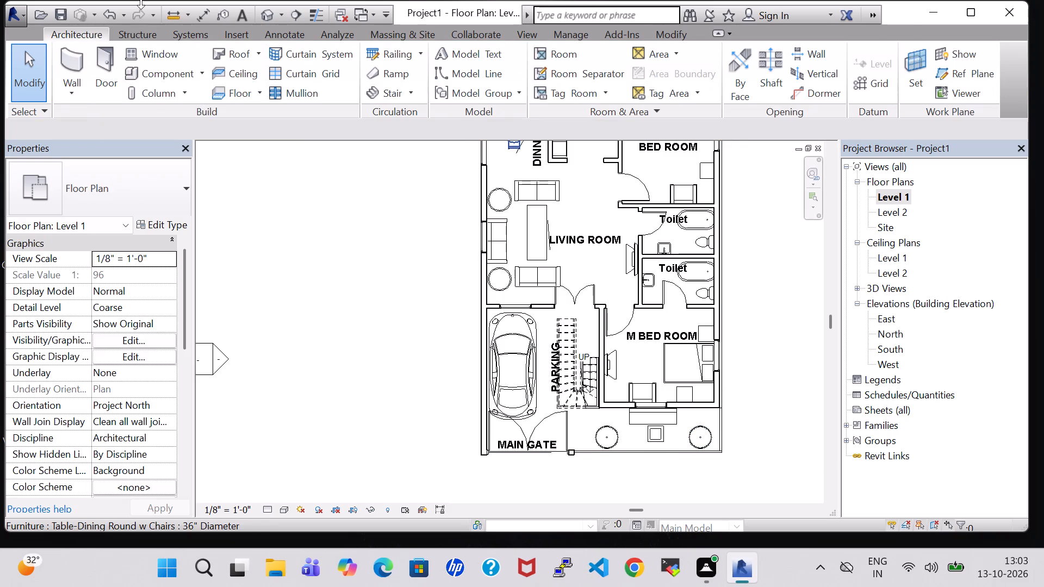
click(269, 16)
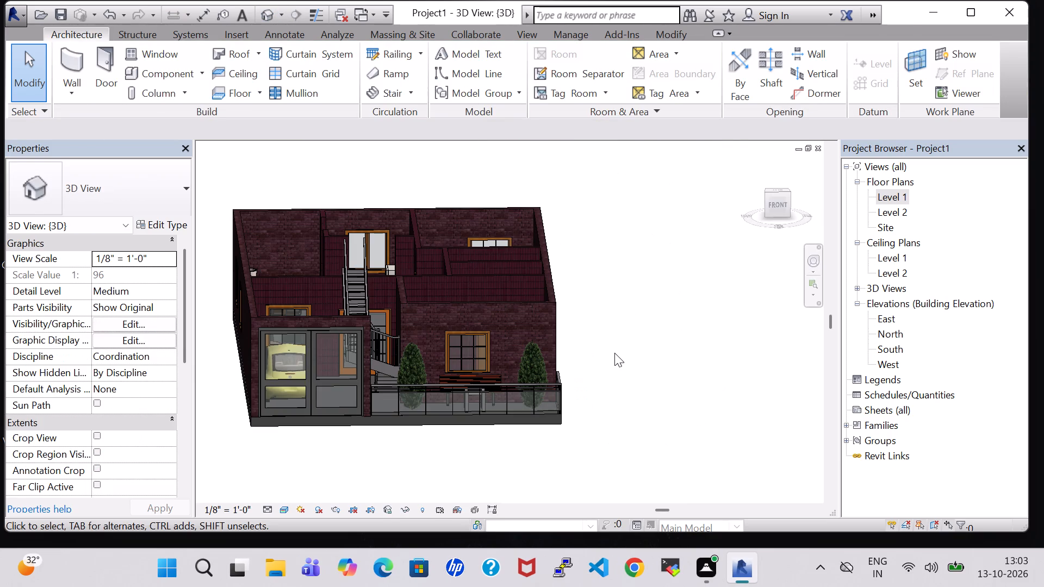
shift+middle_drag(622, 347, 552, 352)
shift+middle_drag(672, 406, 527, 402)
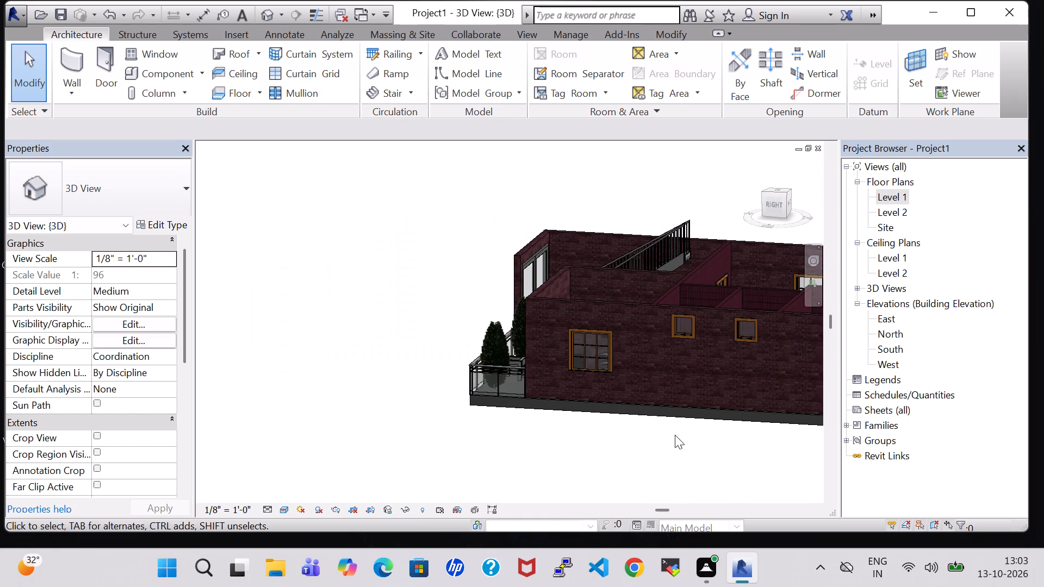
Examine the house in 3D from the back, the side and the raised front, including the parking-area stair and the rooms.
shift+middle_drag(763, 444, 607, 435)
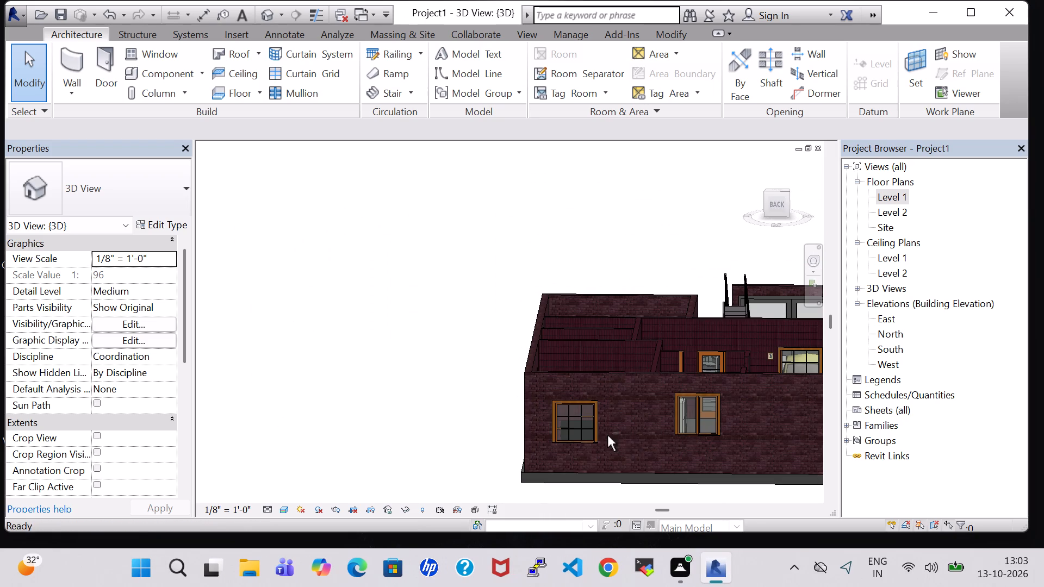
shift+middle_drag(710, 490, 660, 485)
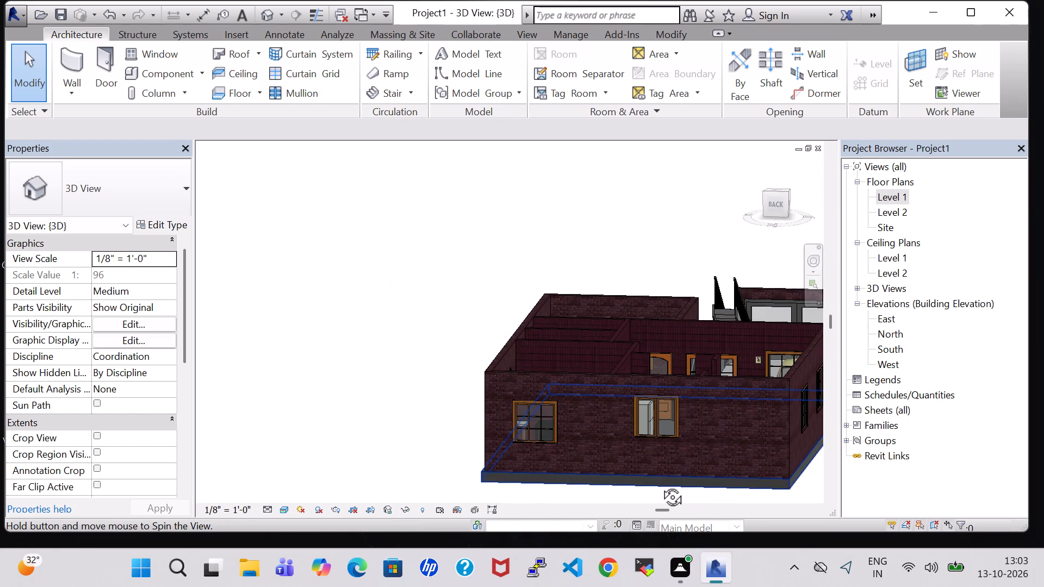
shift+middle_drag(660, 485, 657, 485)
shift+middle_drag(719, 473, 611, 473)
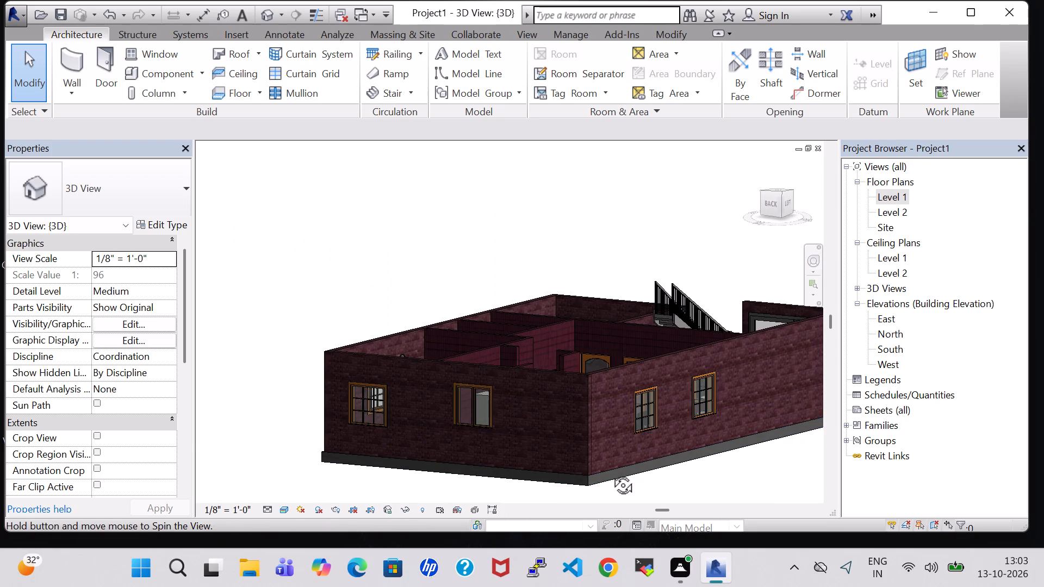
shift+middle_drag(611, 473, 602, 473)
shift+middle_drag(602, 473, 492, 471)
shift+middle_drag(554, 300, 496, 310)
middle_drag(587, 205, 666, 232)
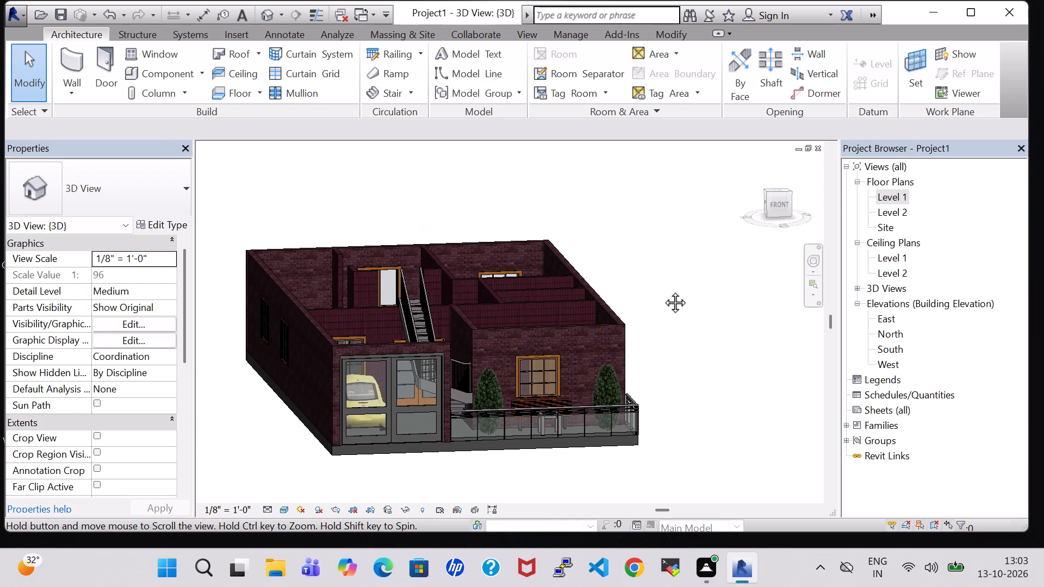
shift+middle_drag(663, 352, 644, 343)
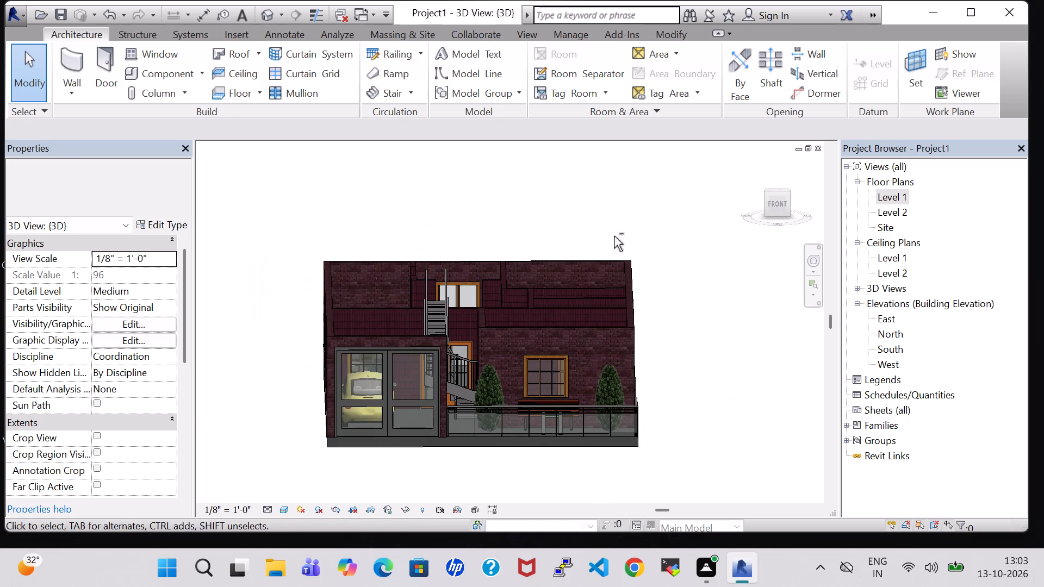
shift+middle_drag(595, 195, 612, 258)
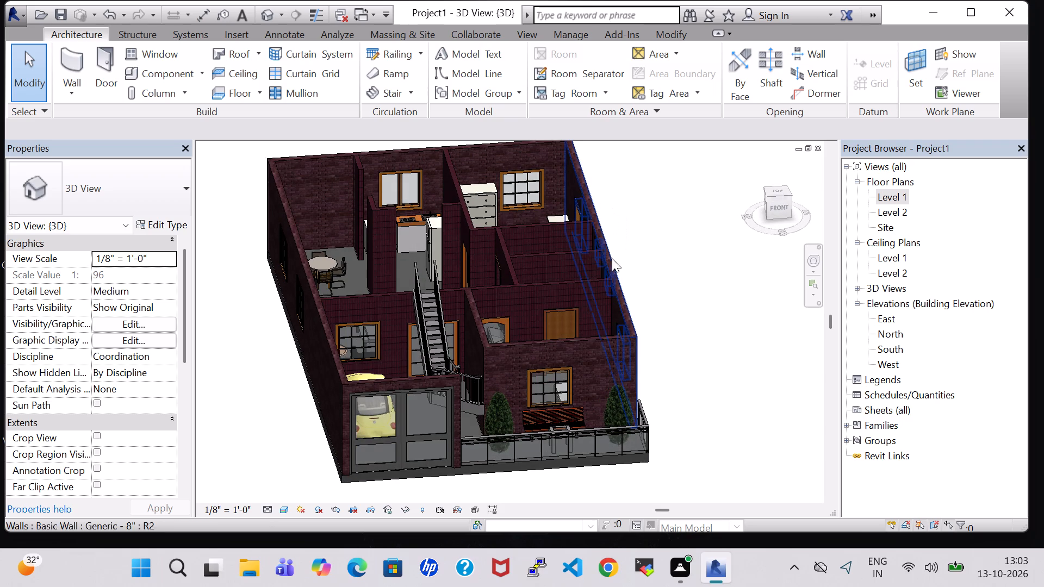
click(689, 279)
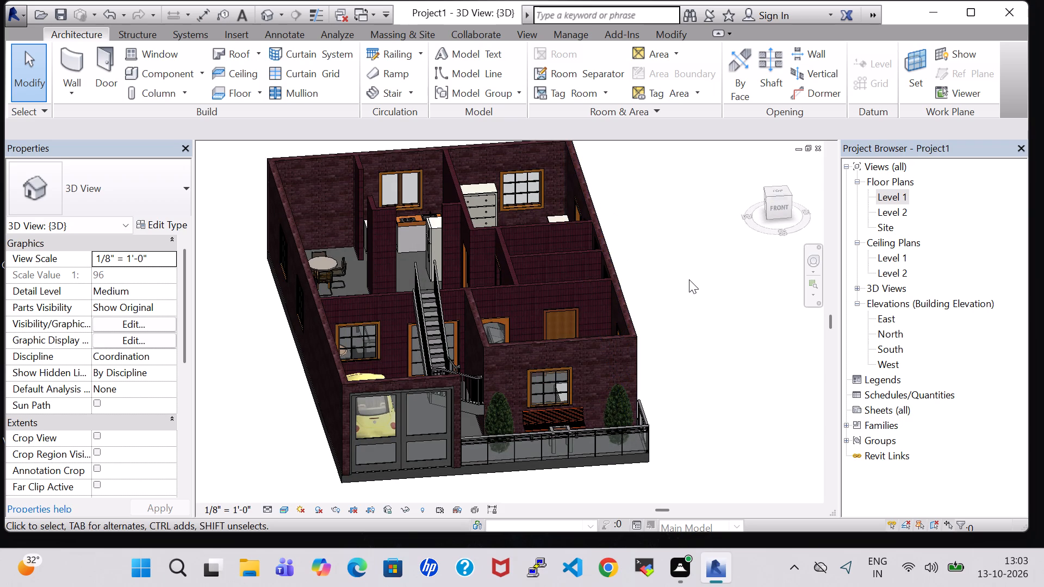
shift+middle_drag(689, 279, 663, 279)
shift+middle_drag(663, 279, 670, 282)
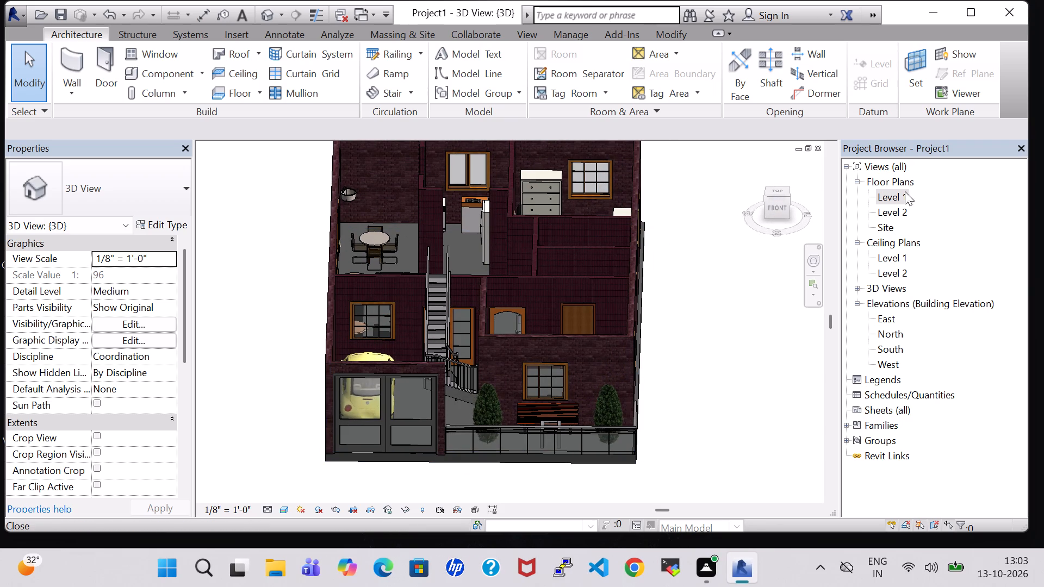
Select the RPC Beetle car in the parking area of the Level 1 floor plan.
double_click(903, 195)
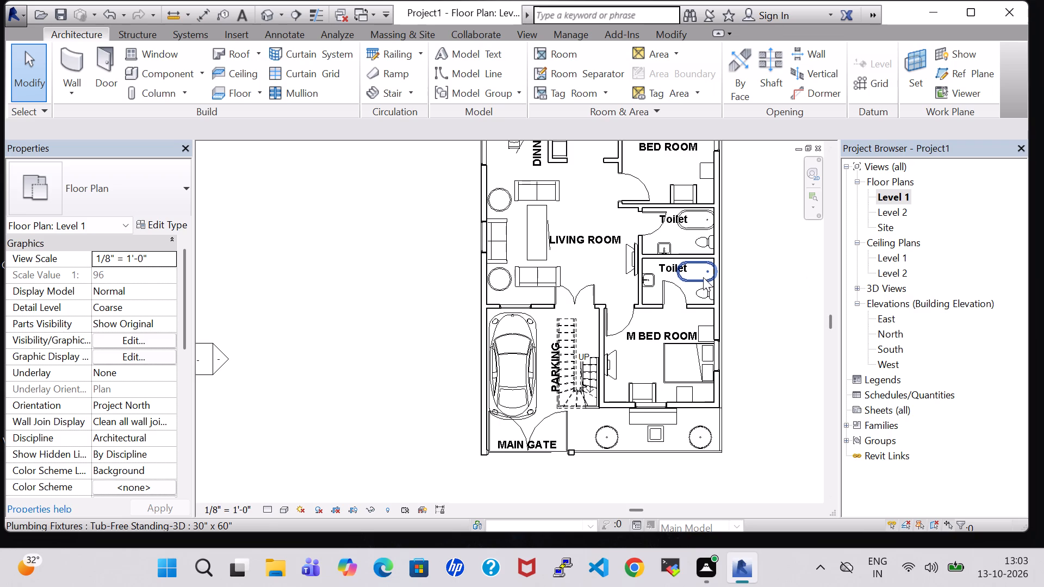
middle_drag(758, 297, 716, 309)
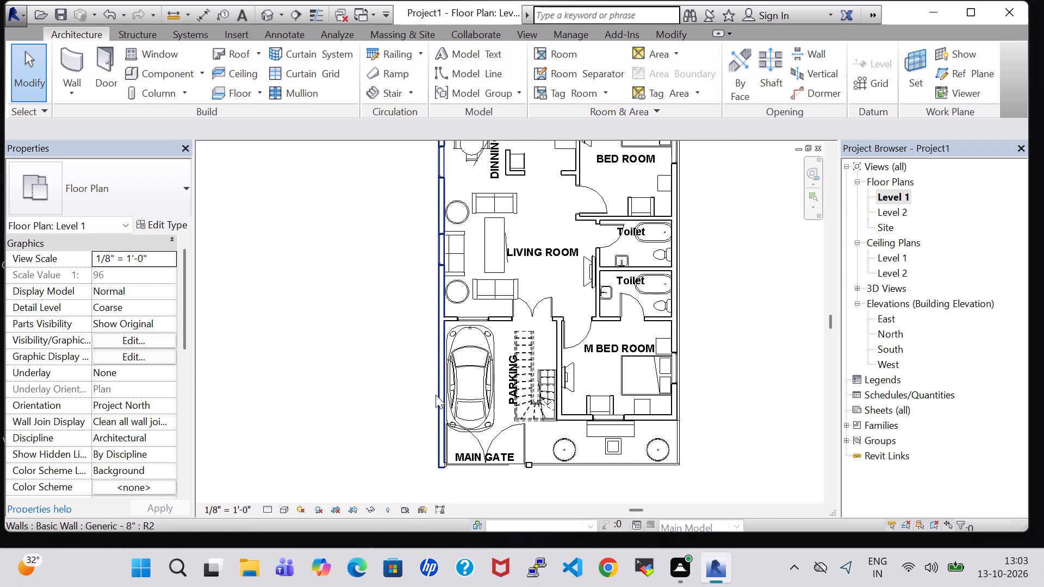
click(485, 385)
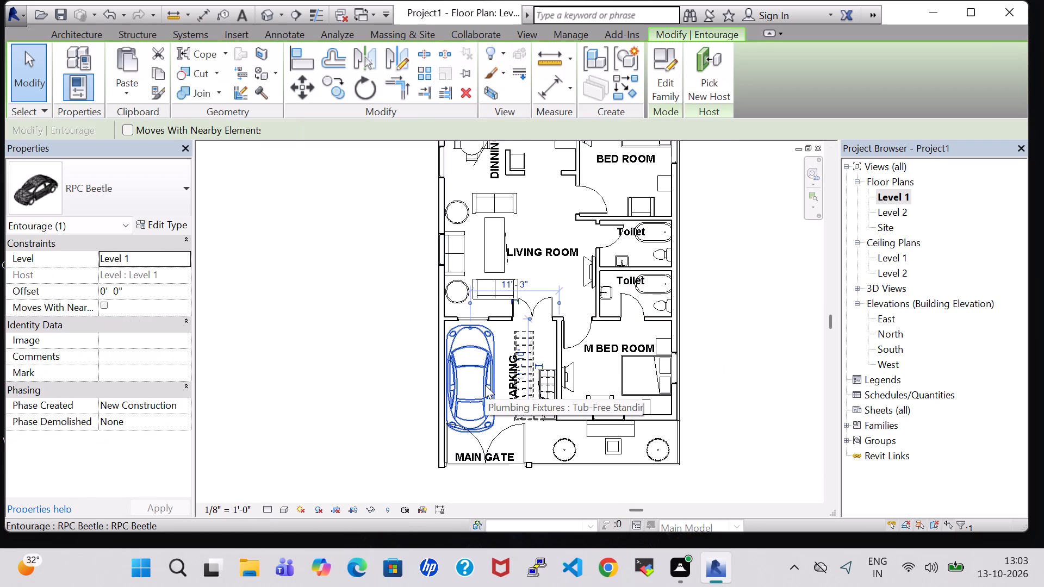
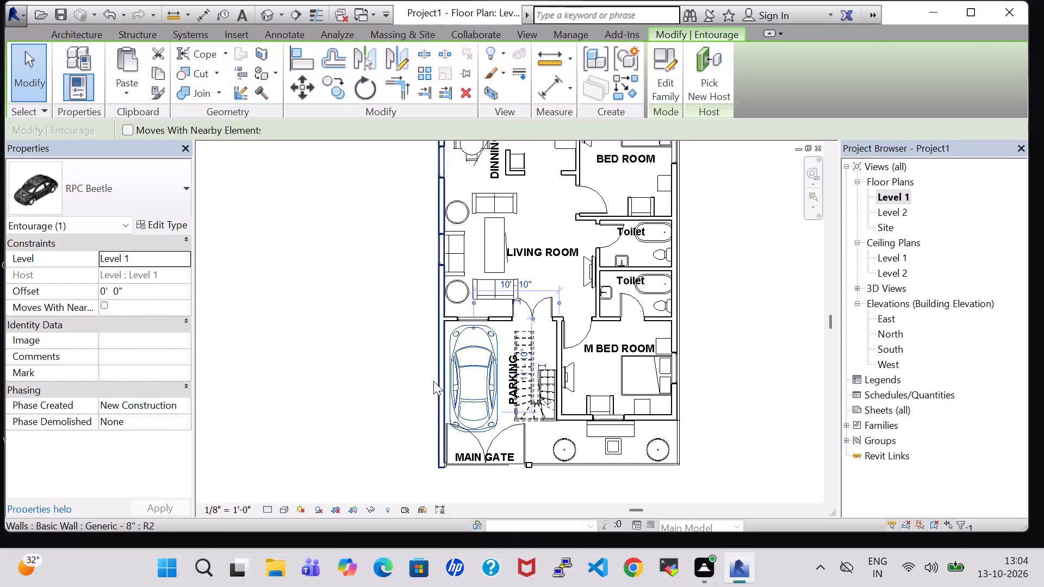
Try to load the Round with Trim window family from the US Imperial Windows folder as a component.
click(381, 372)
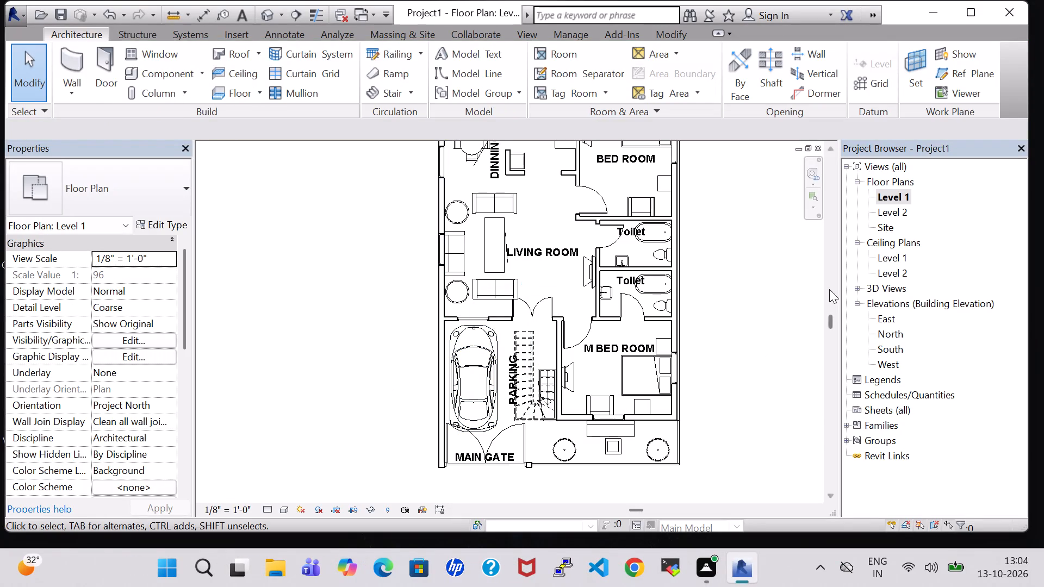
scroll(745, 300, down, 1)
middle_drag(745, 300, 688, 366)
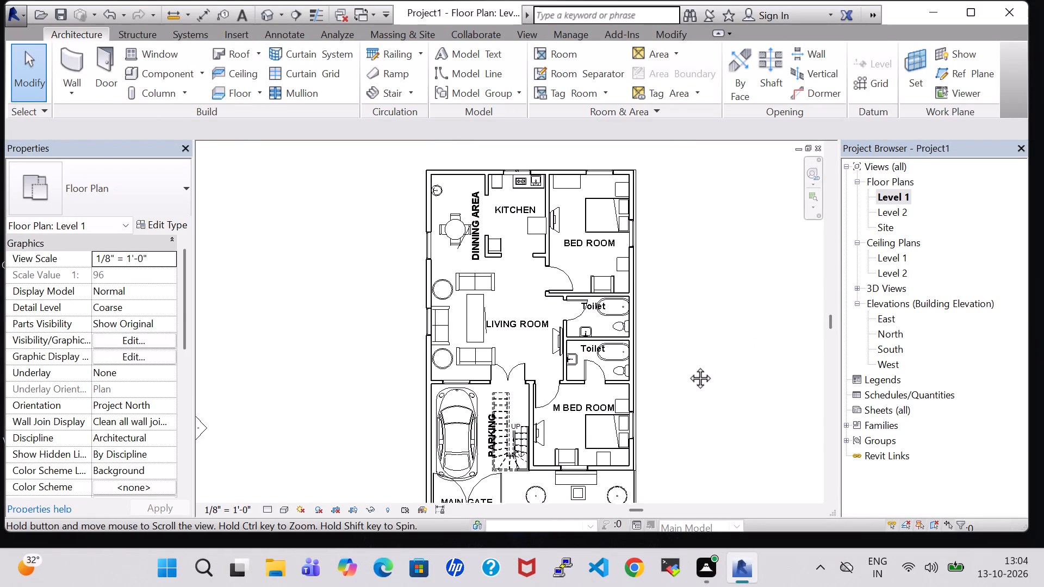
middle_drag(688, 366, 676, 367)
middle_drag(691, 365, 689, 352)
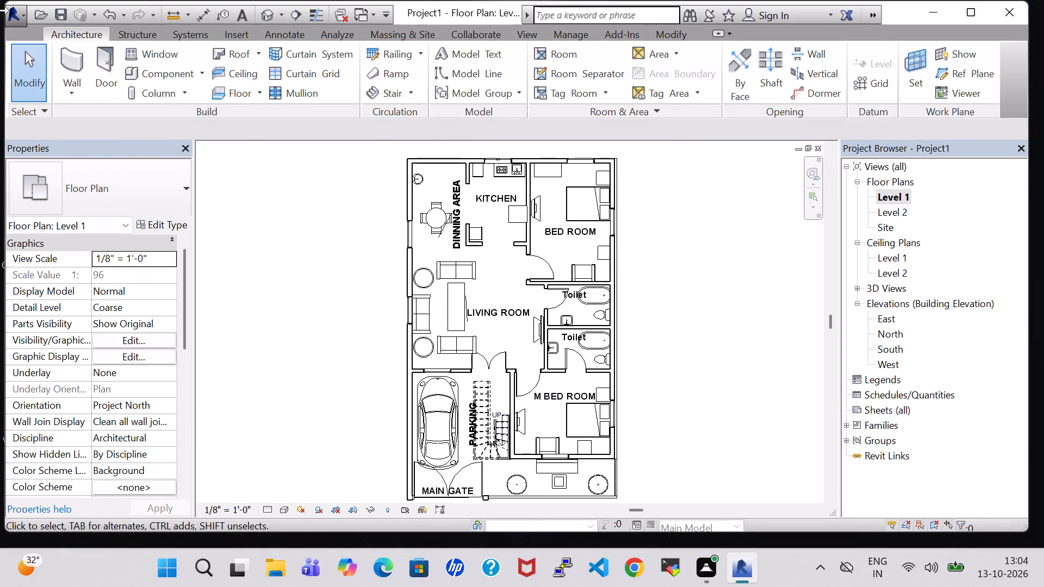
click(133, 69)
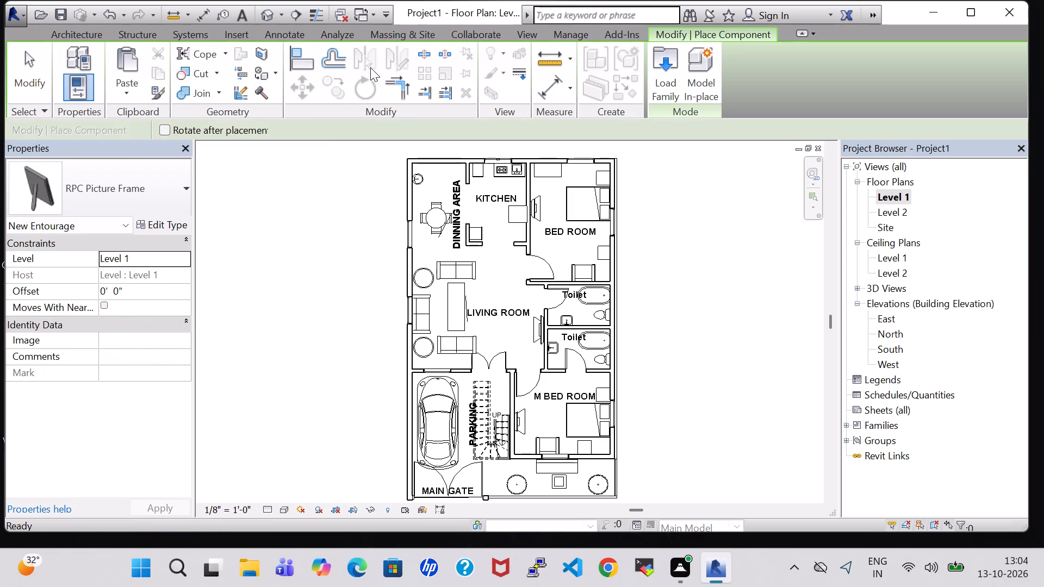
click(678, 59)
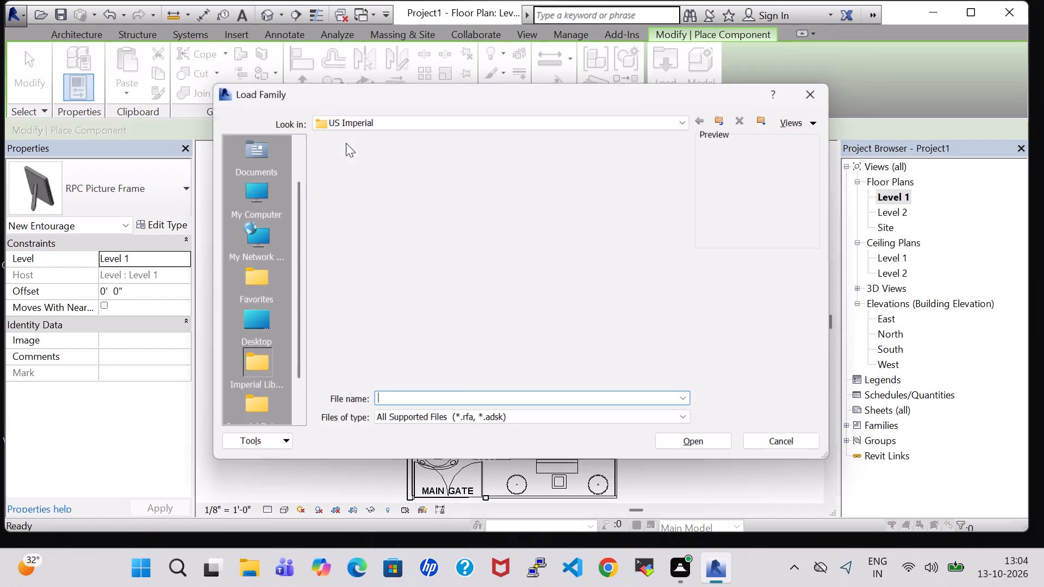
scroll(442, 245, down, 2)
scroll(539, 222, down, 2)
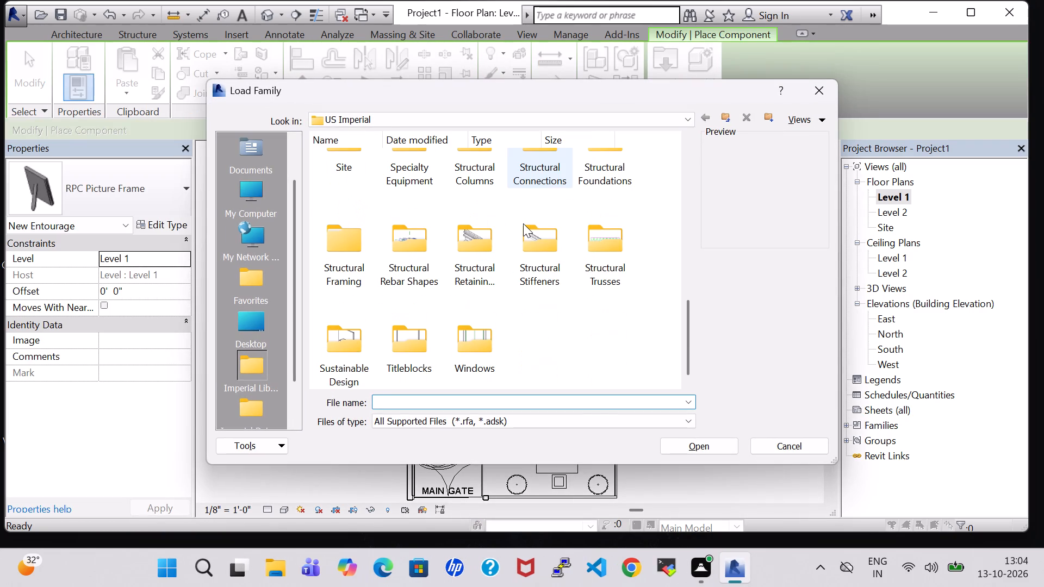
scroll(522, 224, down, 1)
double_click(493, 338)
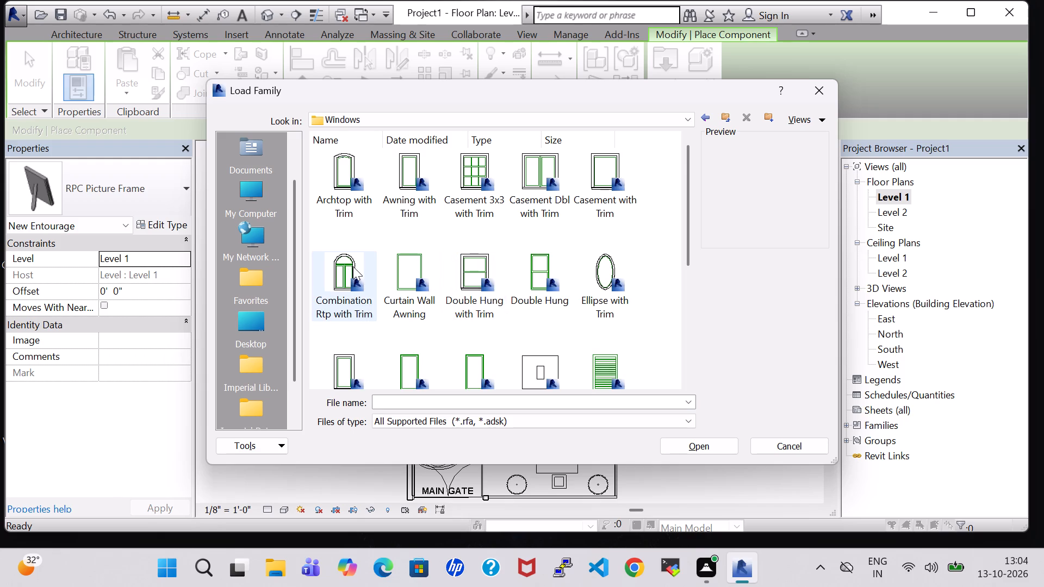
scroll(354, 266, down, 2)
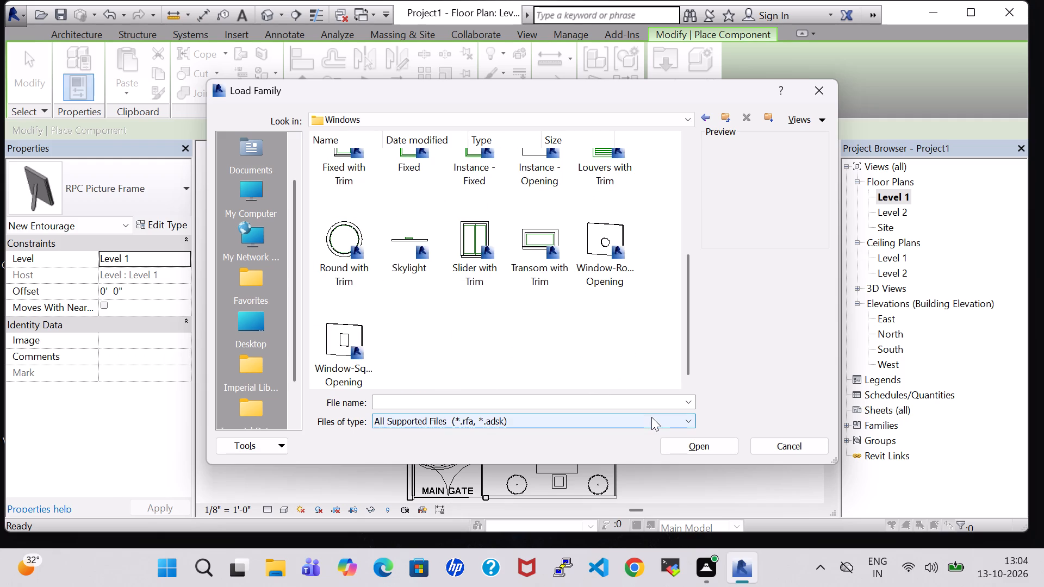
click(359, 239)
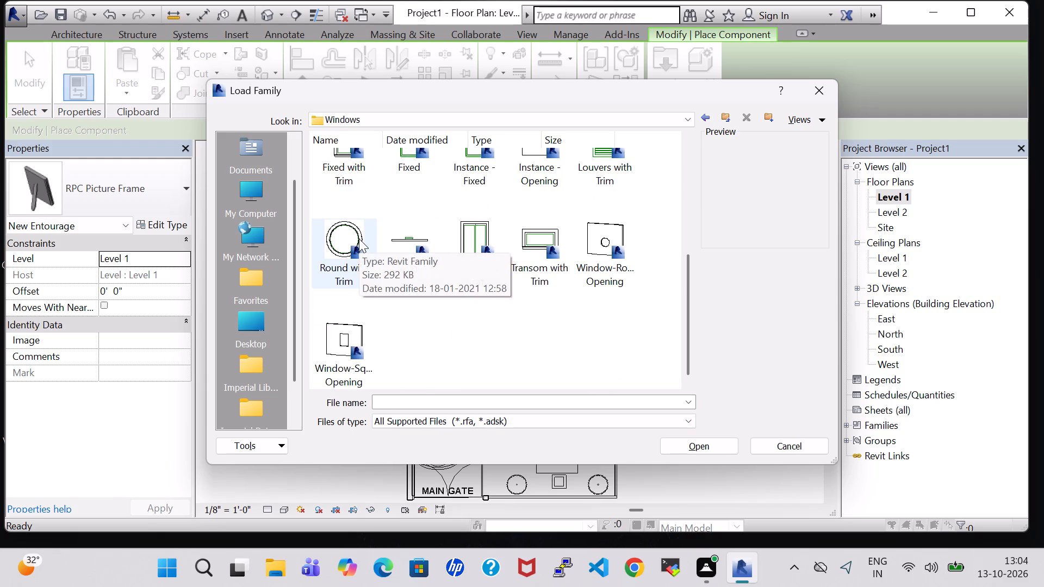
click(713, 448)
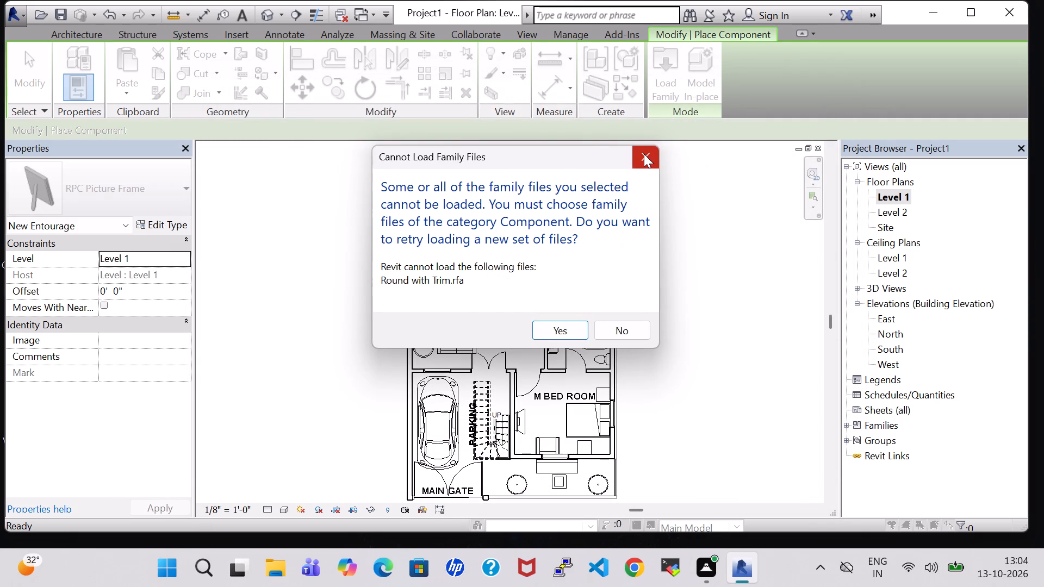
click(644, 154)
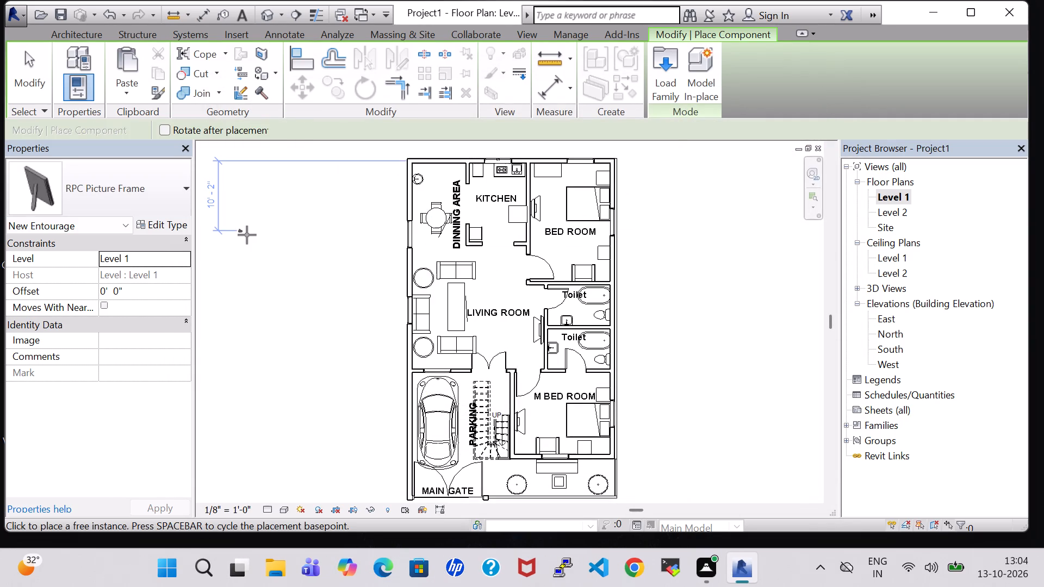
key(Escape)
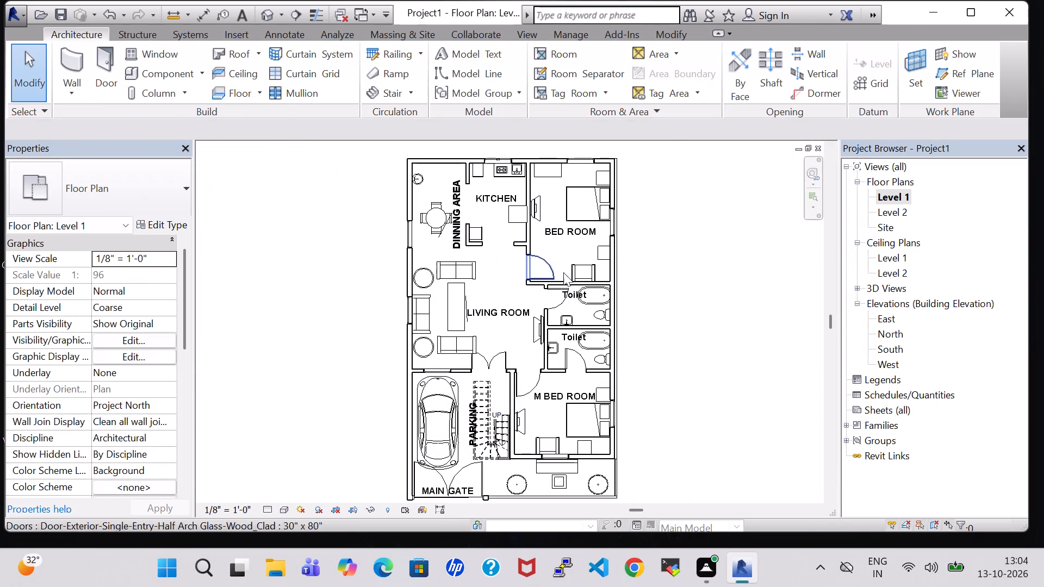
Load the Chair-Breuer family from the Furniture Seating folder, overwriting the existing version and its parameter values.
click(156, 72)
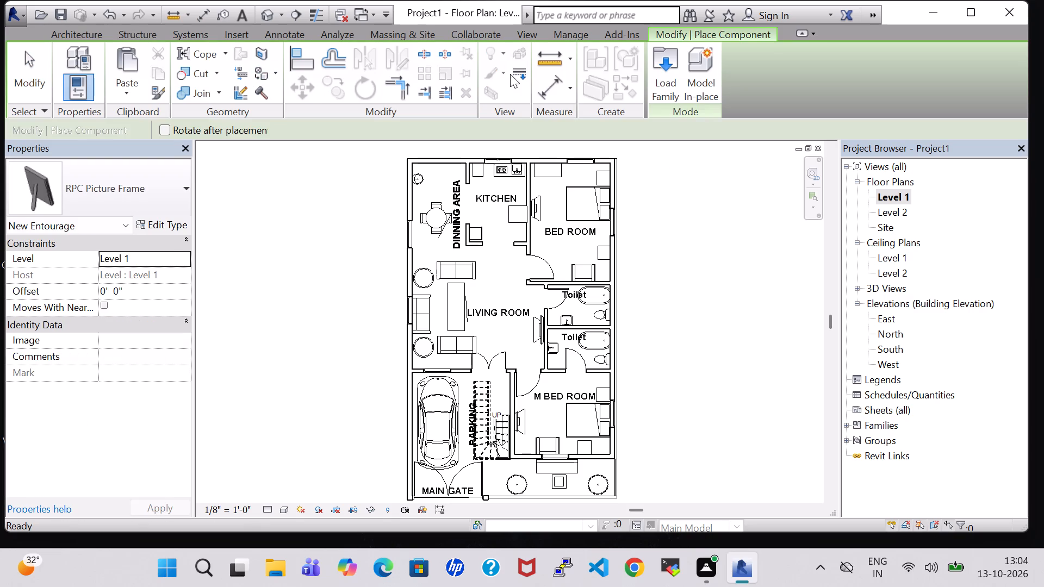
click(668, 63)
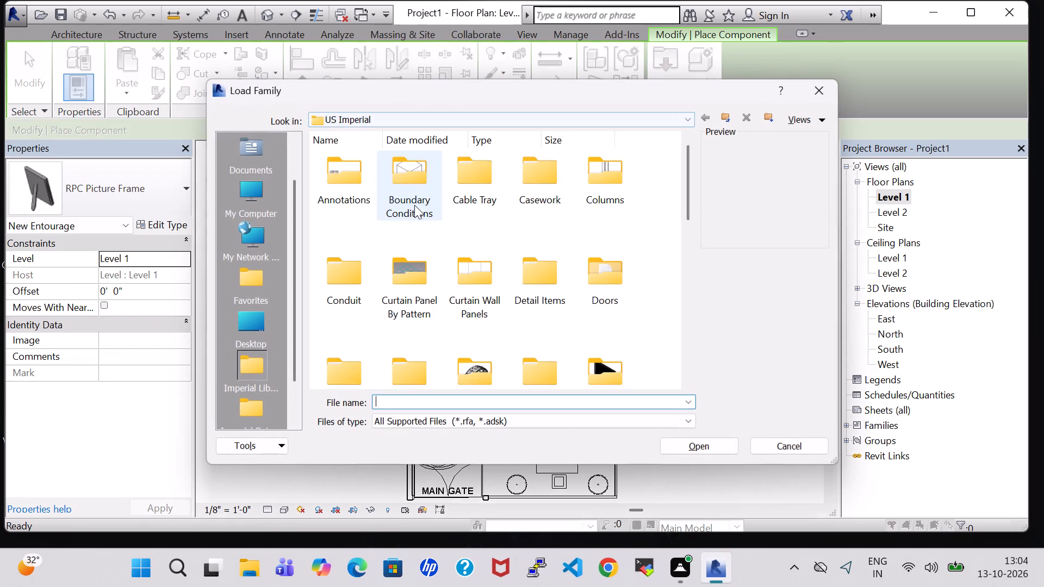
scroll(494, 249, down, 1)
double_click(608, 230)
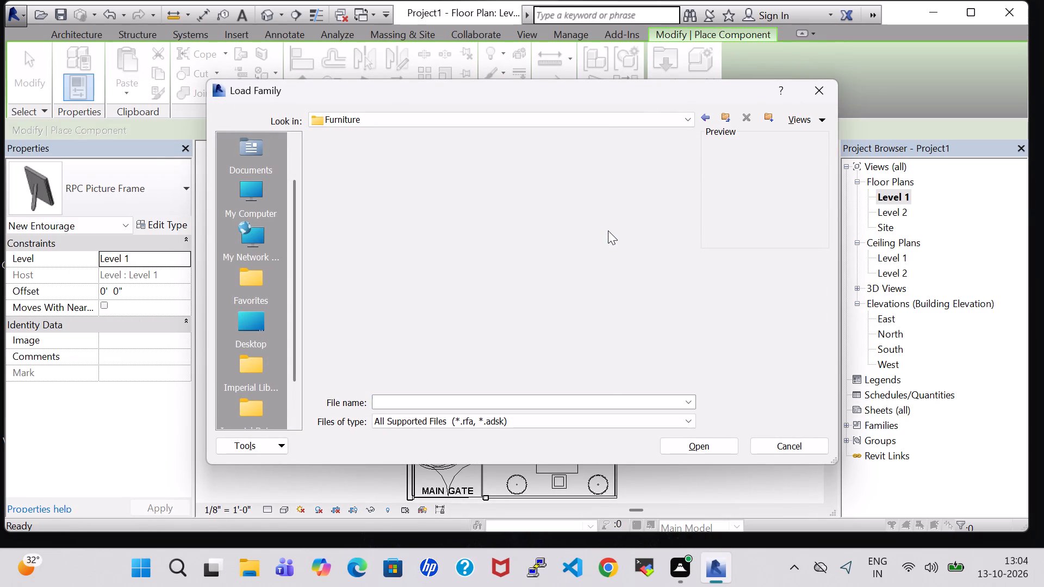
double_click(353, 185)
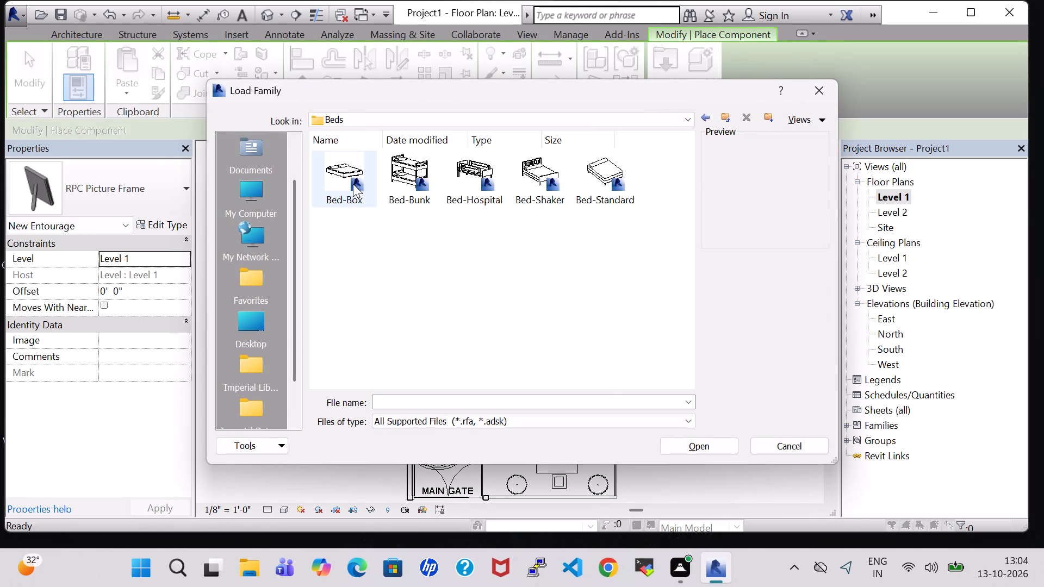
click(710, 120)
double_click(421, 180)
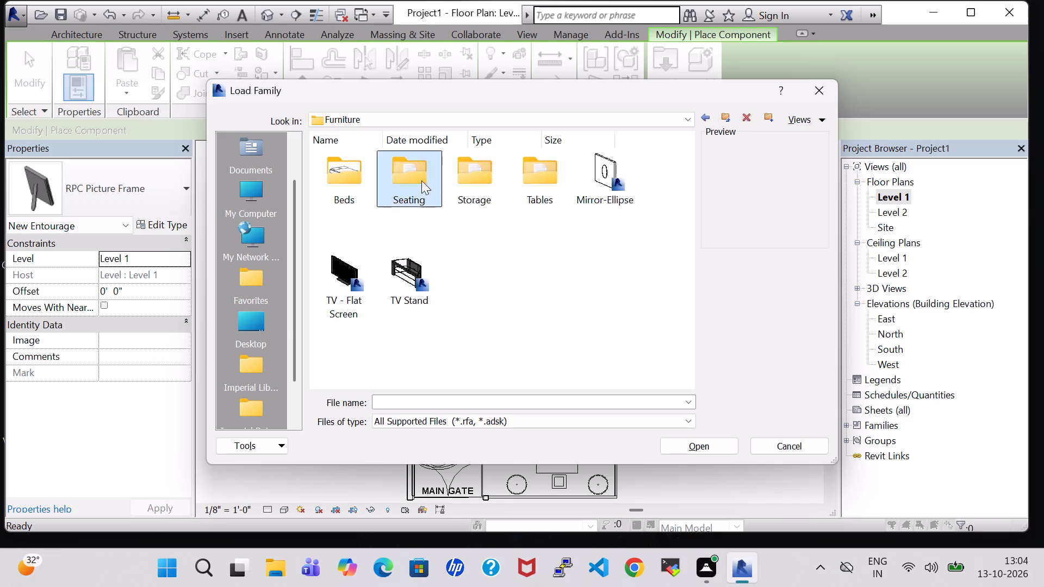
scroll(626, 273, down, 1)
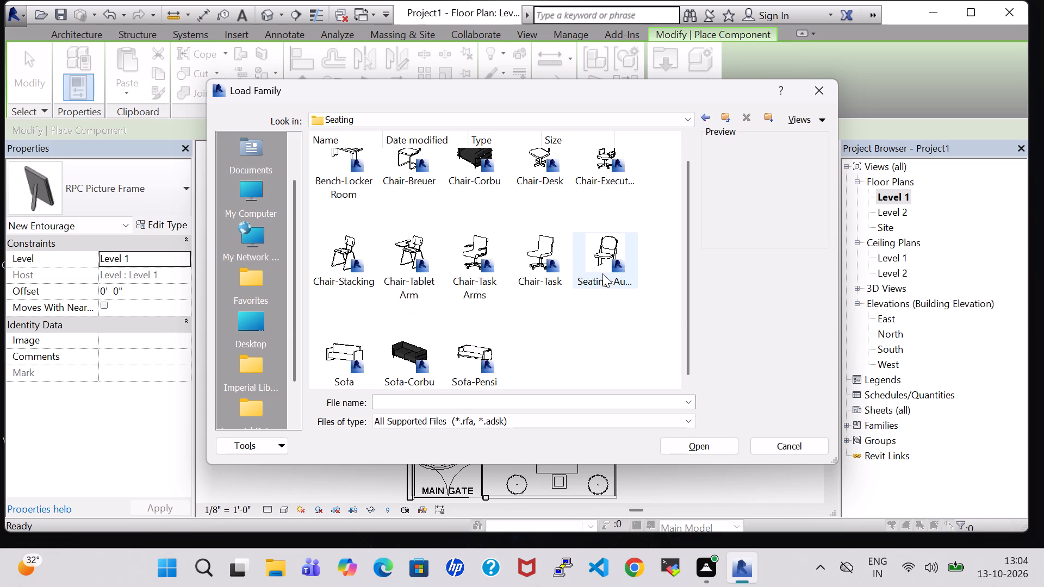
scroll(612, 282, down, 1)
scroll(540, 279, up, 2)
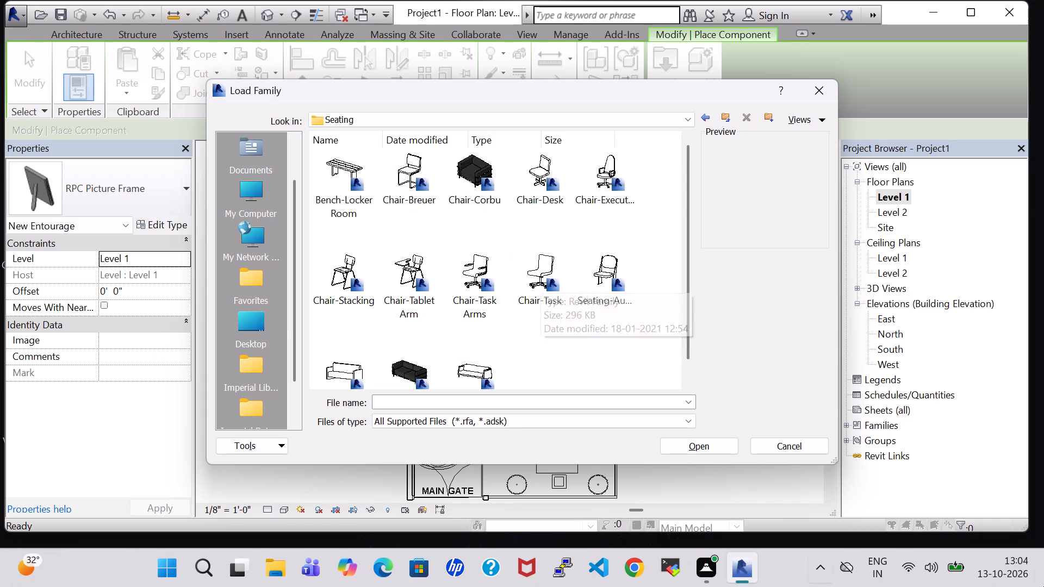
click(408, 182)
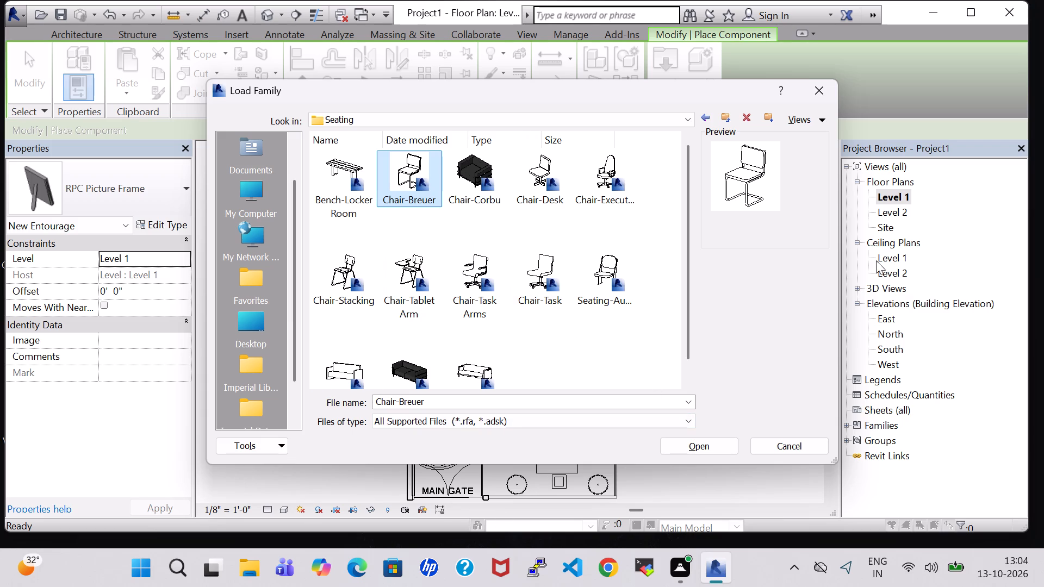
click(705, 448)
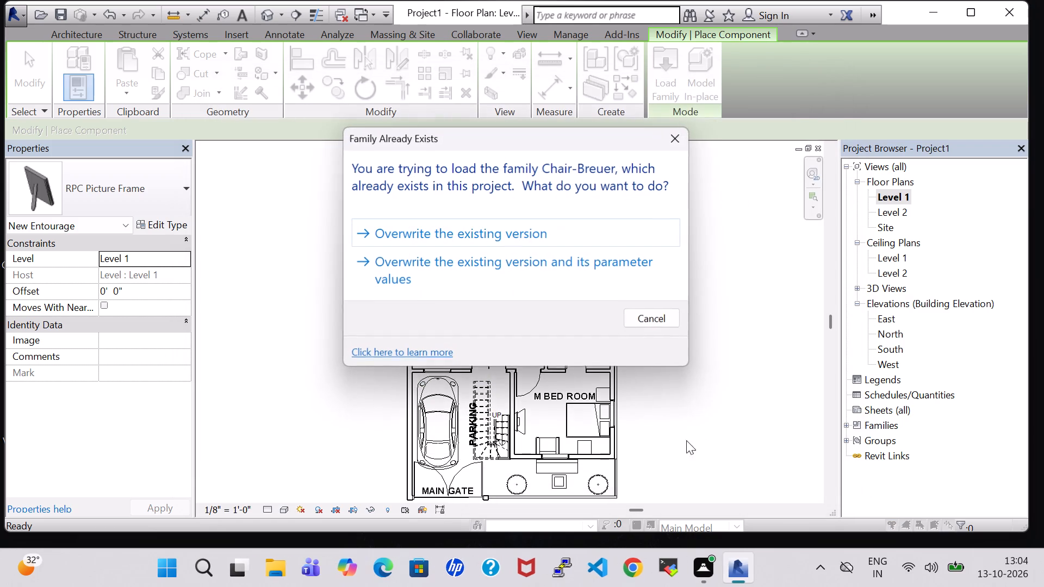
click(435, 272)
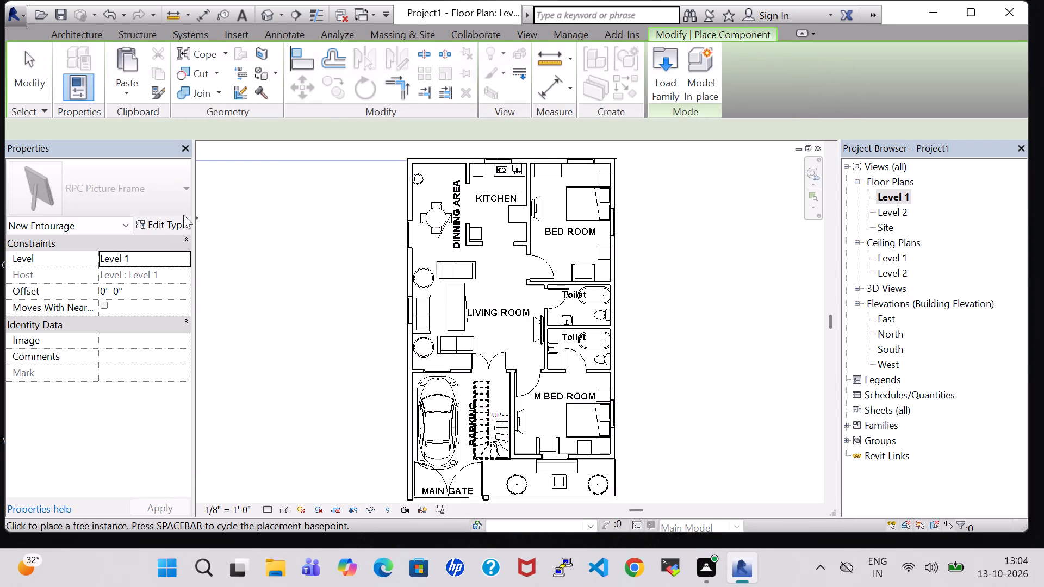
key(Escape)
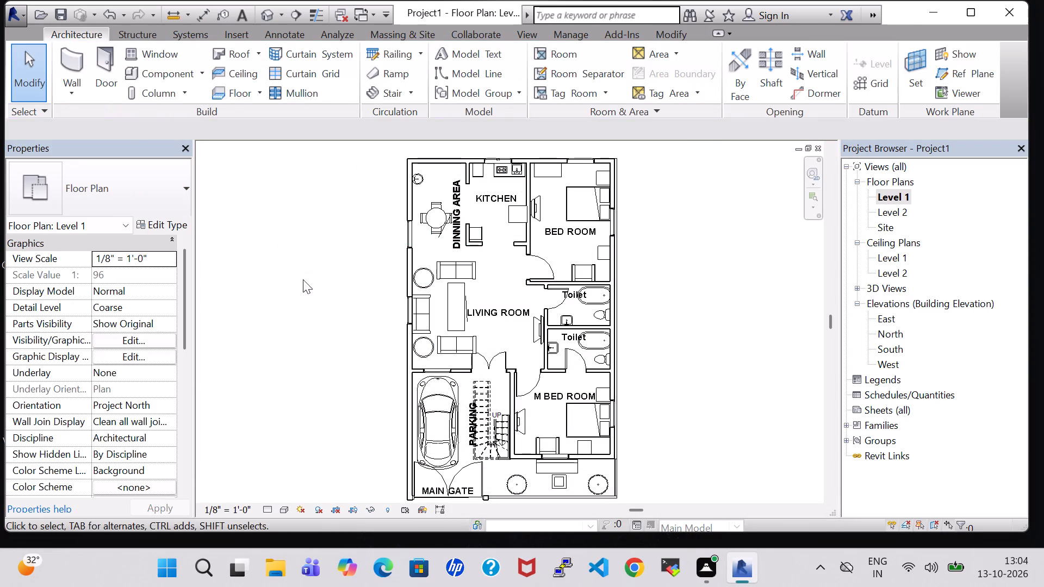
key(Escape)
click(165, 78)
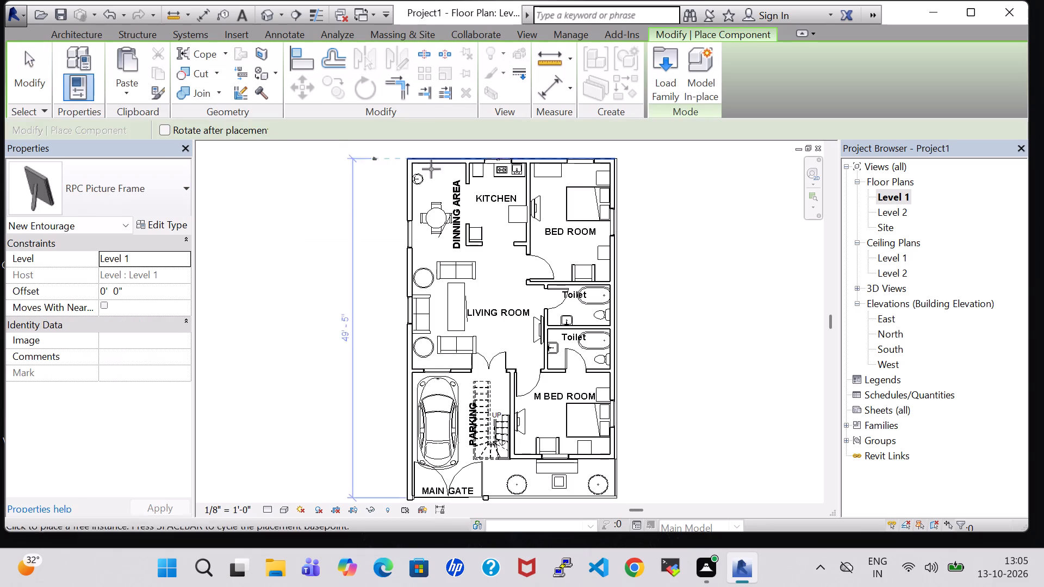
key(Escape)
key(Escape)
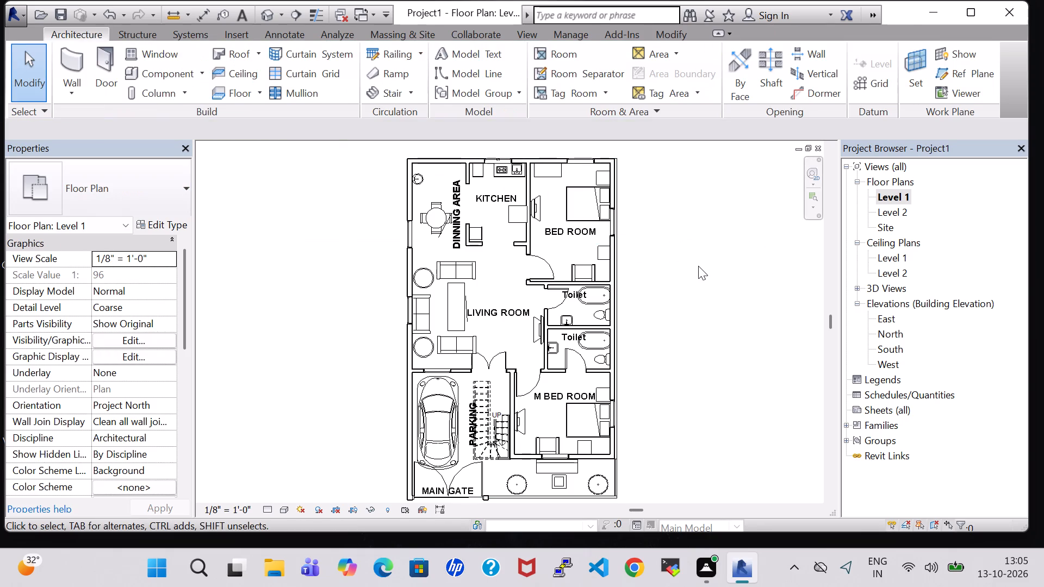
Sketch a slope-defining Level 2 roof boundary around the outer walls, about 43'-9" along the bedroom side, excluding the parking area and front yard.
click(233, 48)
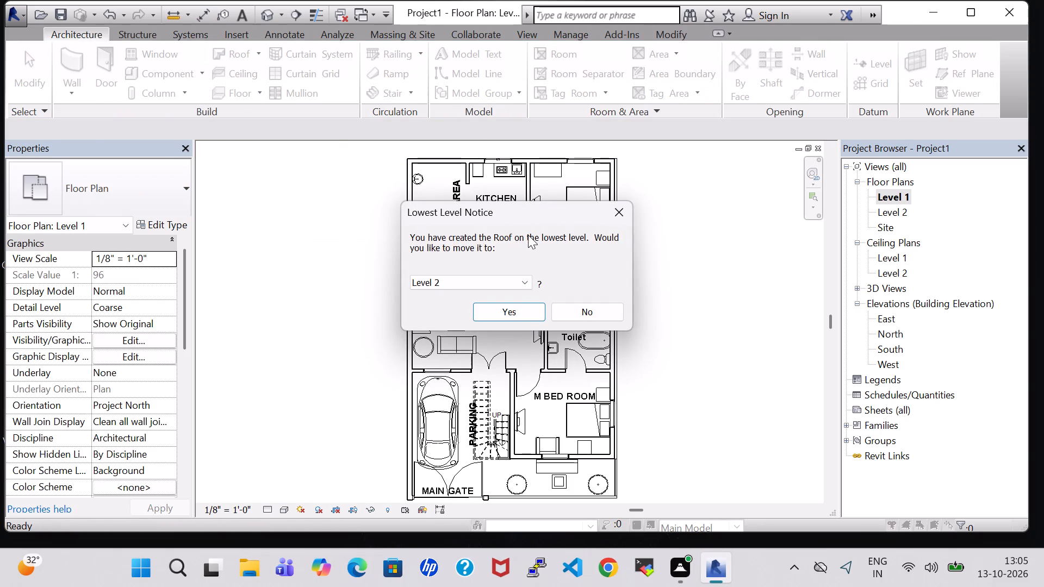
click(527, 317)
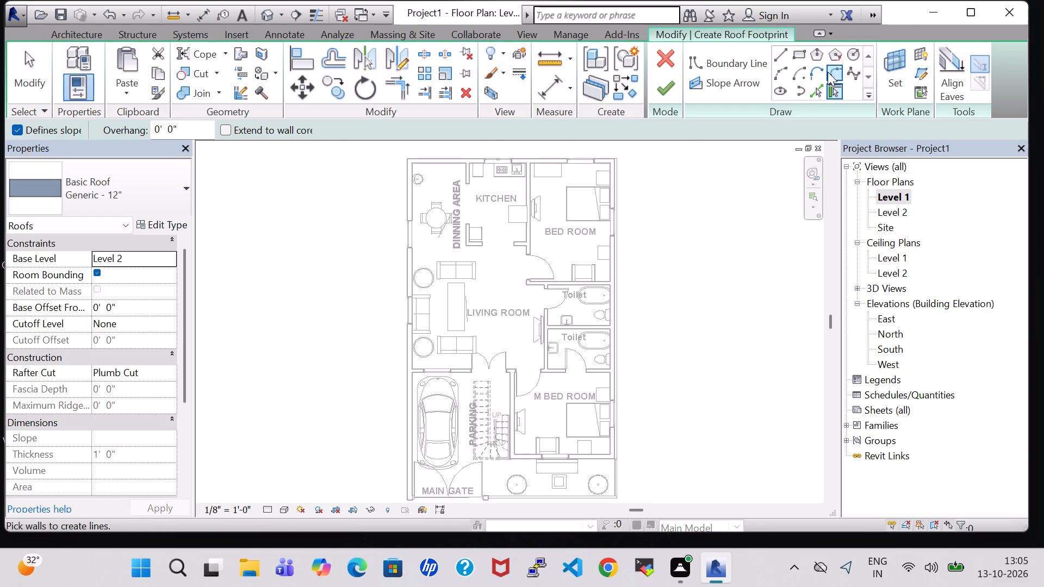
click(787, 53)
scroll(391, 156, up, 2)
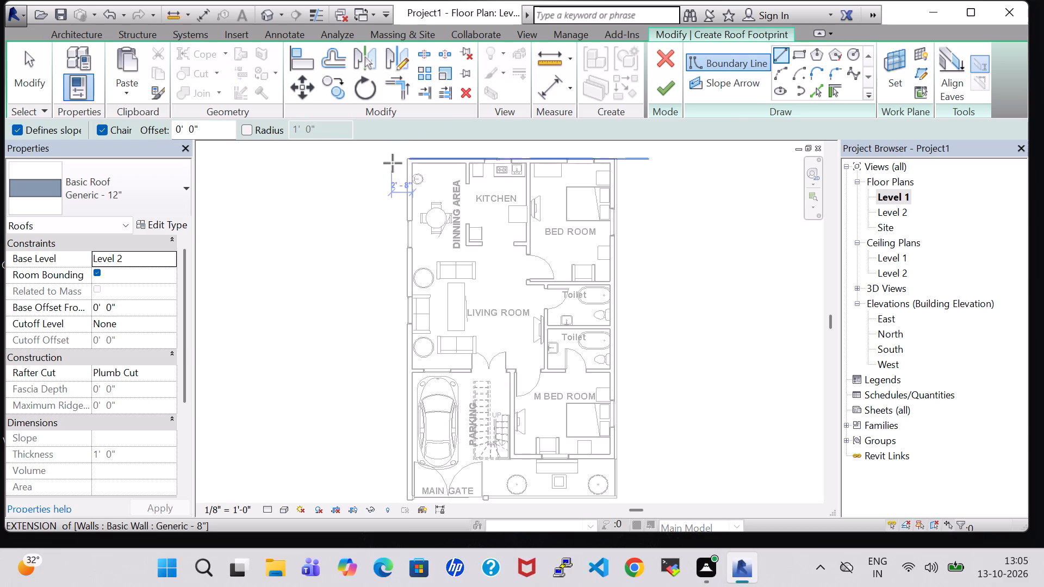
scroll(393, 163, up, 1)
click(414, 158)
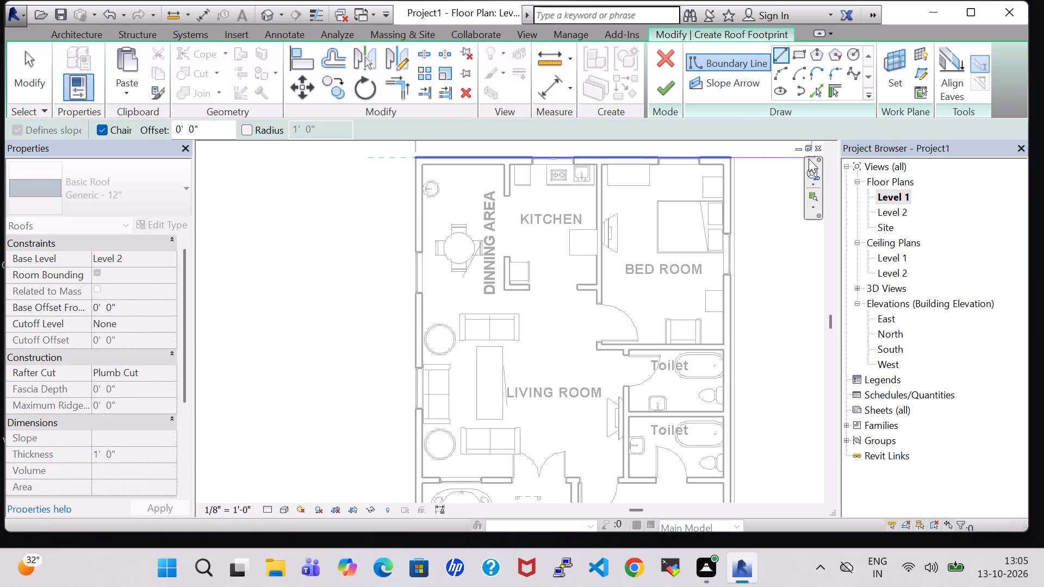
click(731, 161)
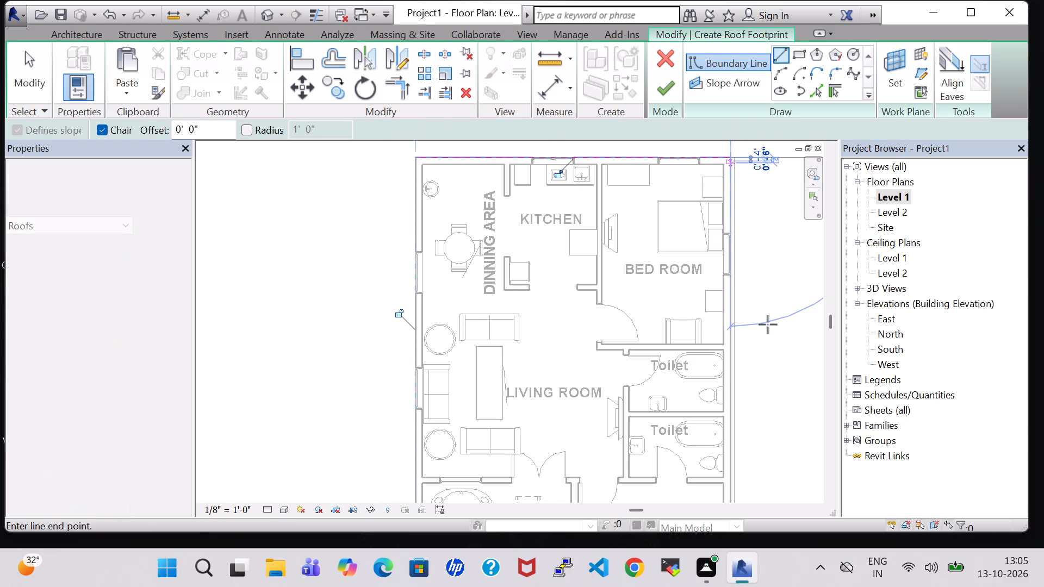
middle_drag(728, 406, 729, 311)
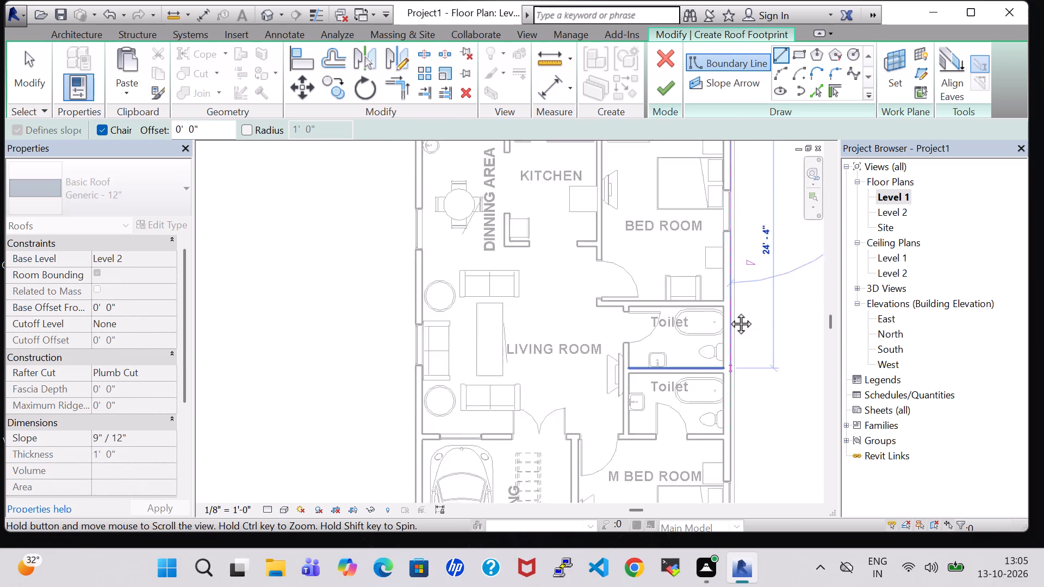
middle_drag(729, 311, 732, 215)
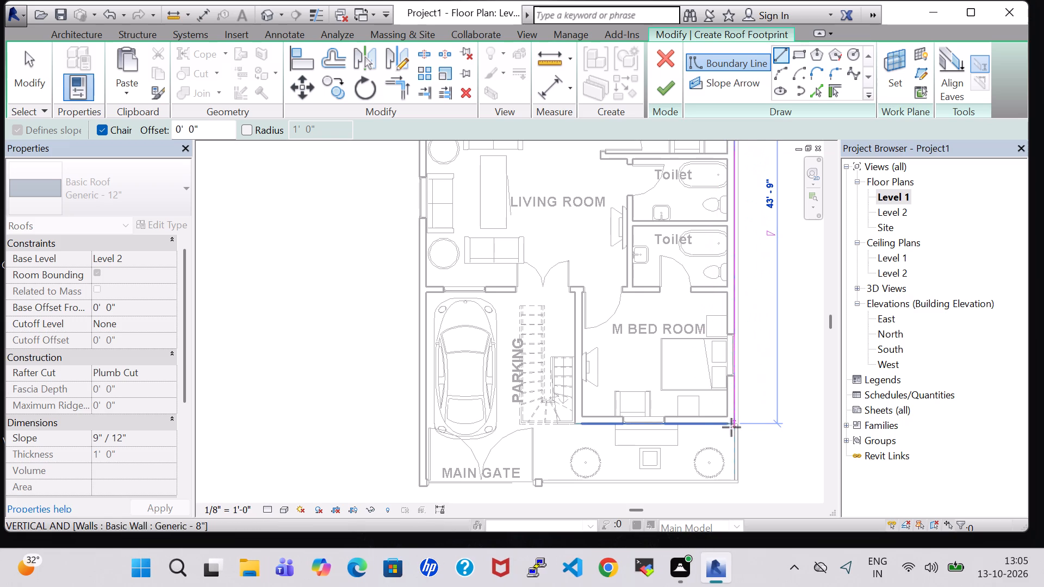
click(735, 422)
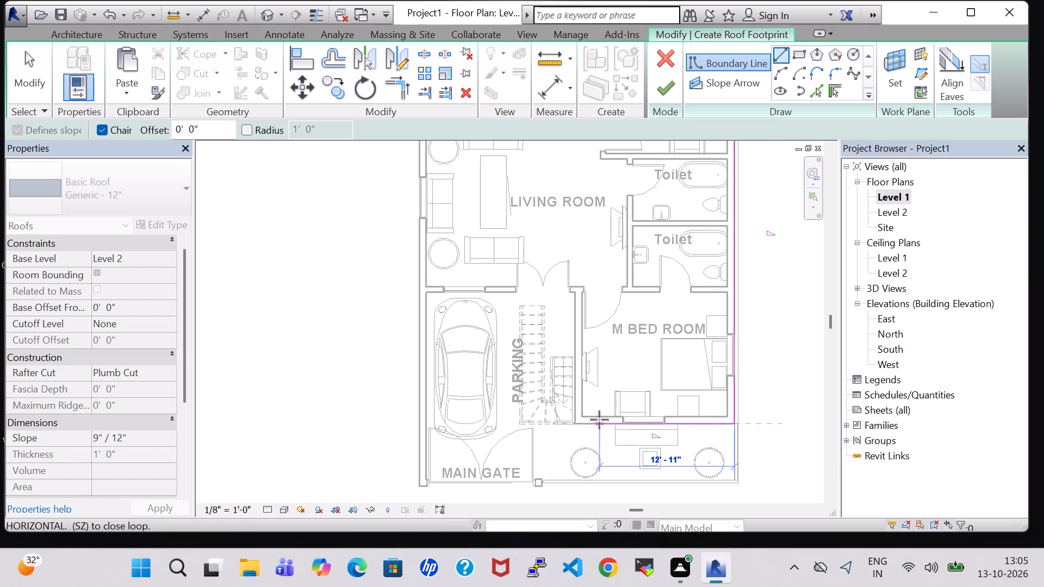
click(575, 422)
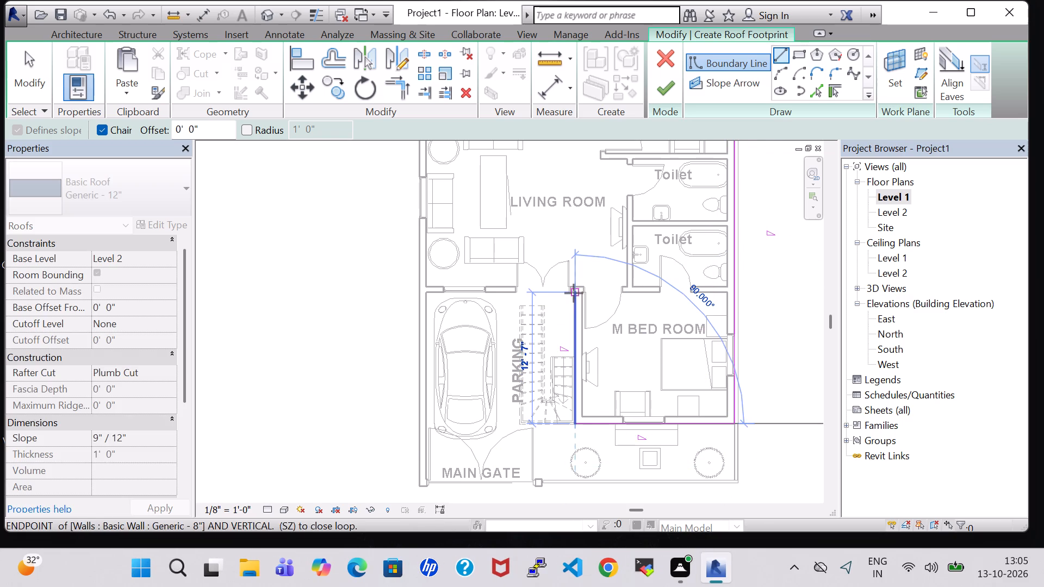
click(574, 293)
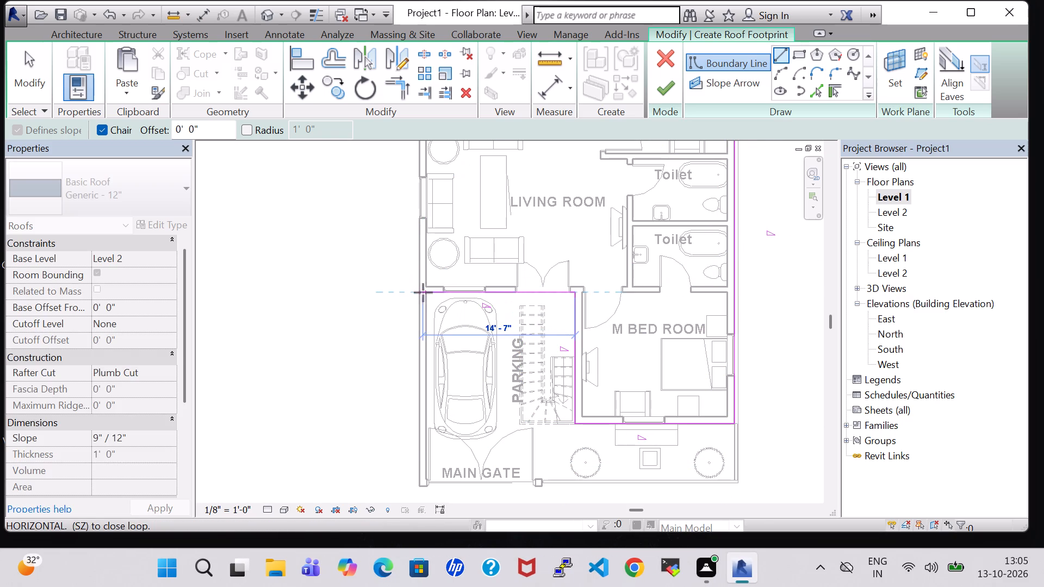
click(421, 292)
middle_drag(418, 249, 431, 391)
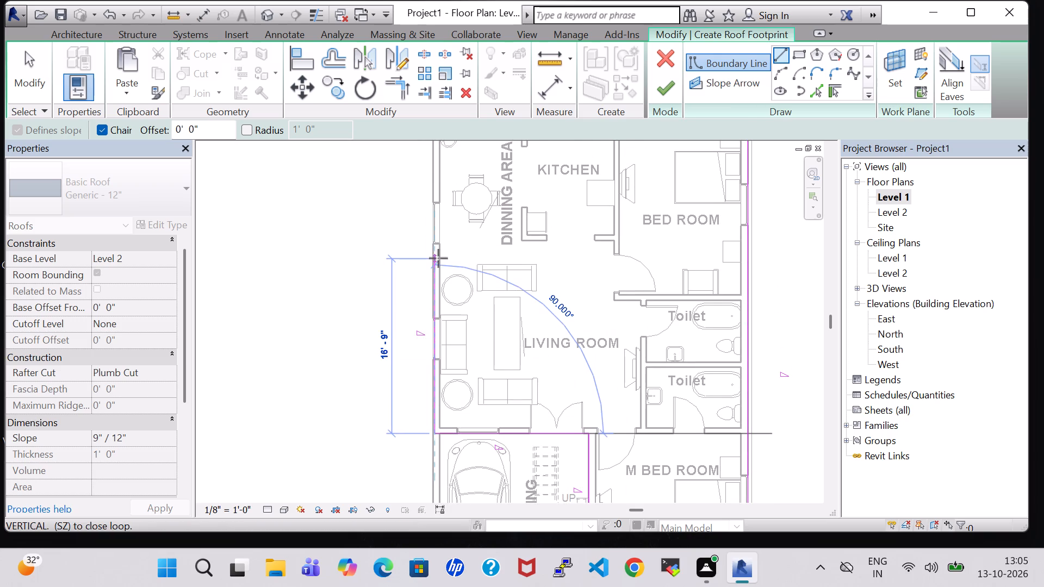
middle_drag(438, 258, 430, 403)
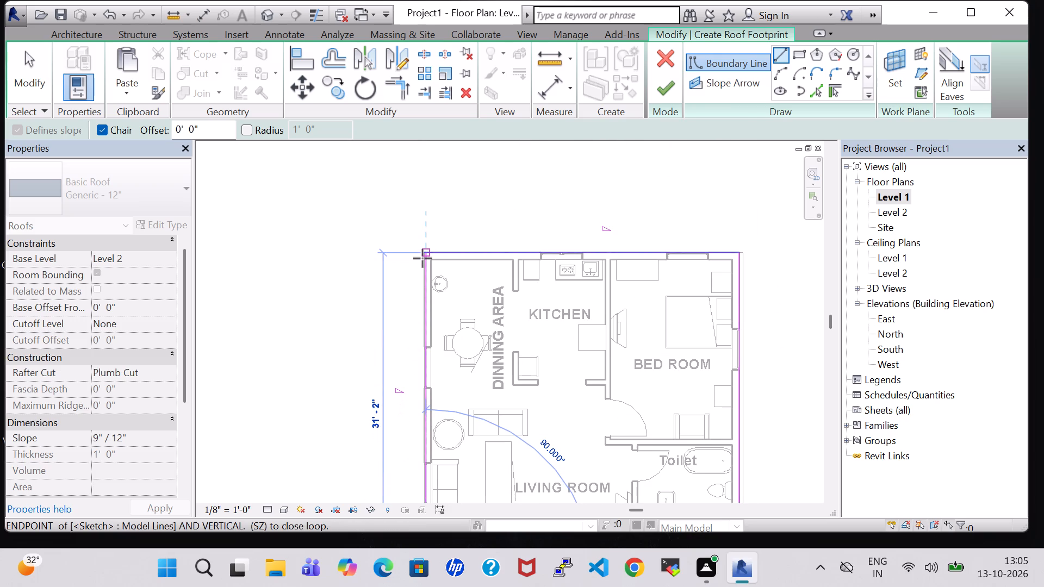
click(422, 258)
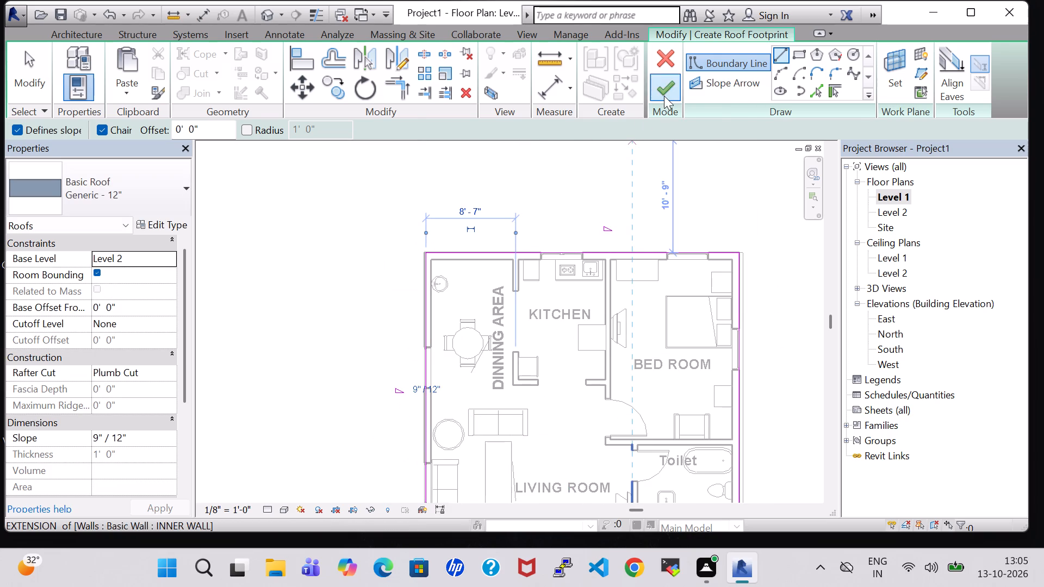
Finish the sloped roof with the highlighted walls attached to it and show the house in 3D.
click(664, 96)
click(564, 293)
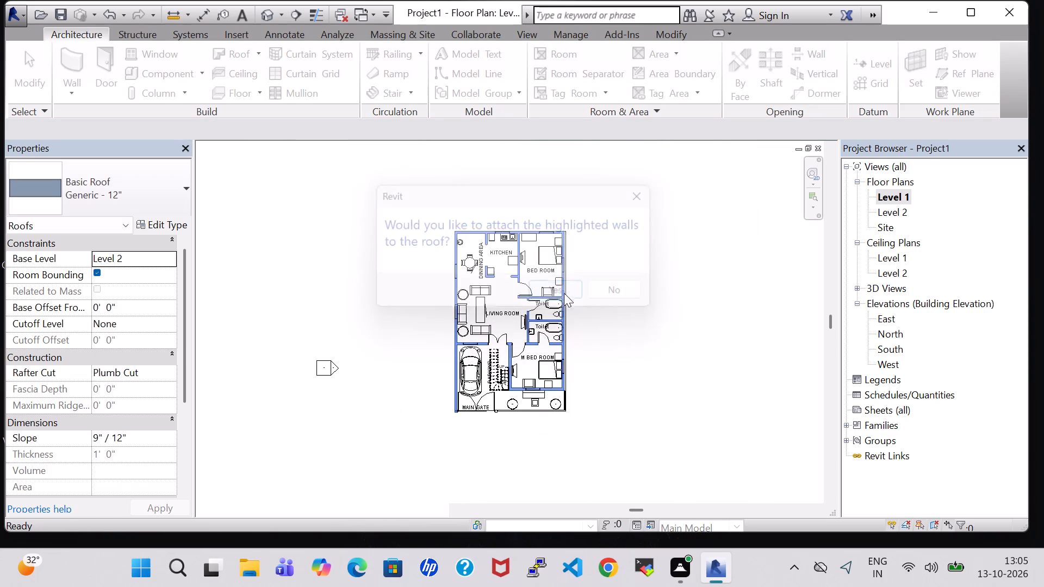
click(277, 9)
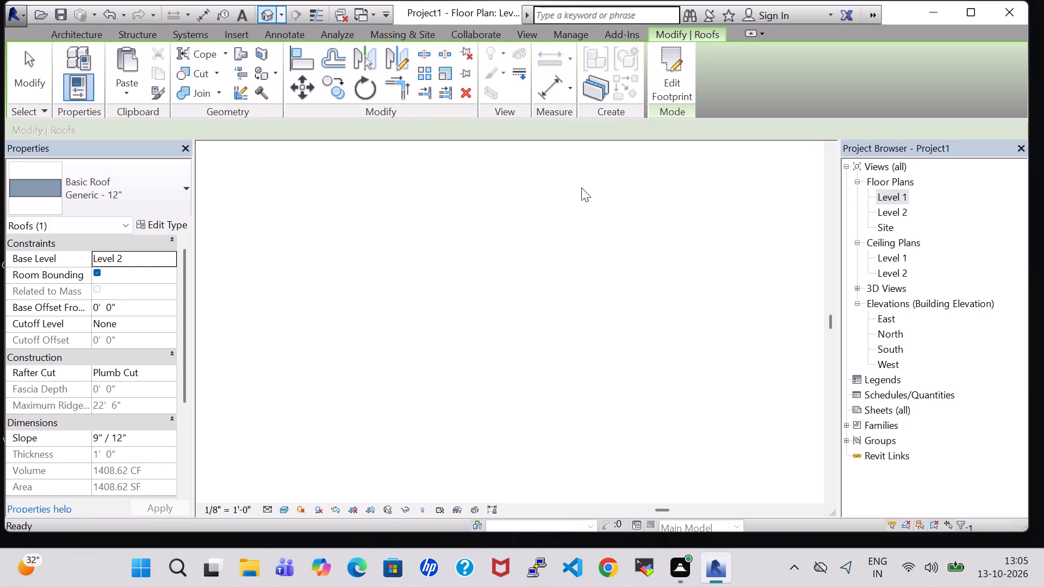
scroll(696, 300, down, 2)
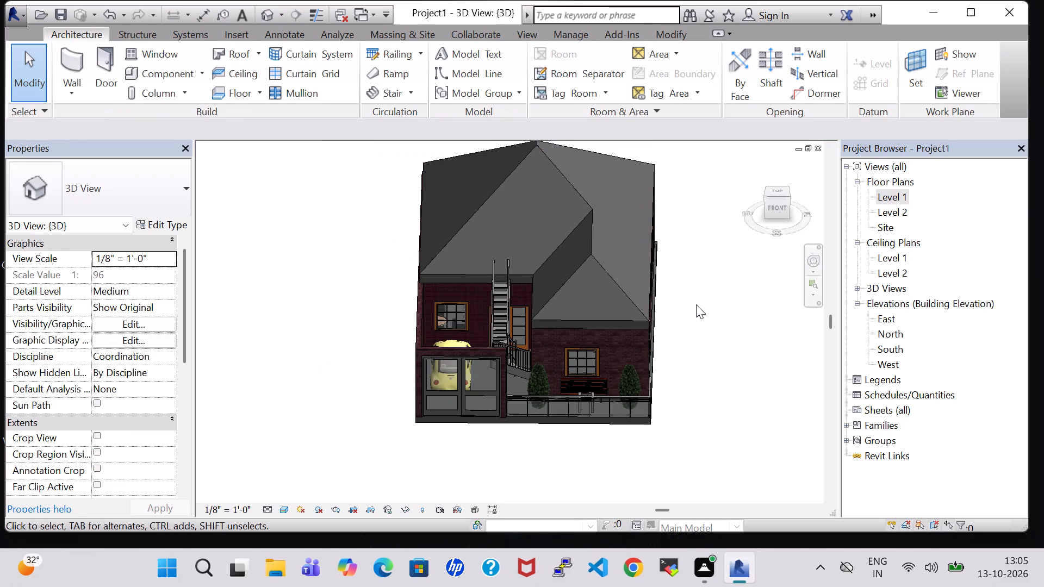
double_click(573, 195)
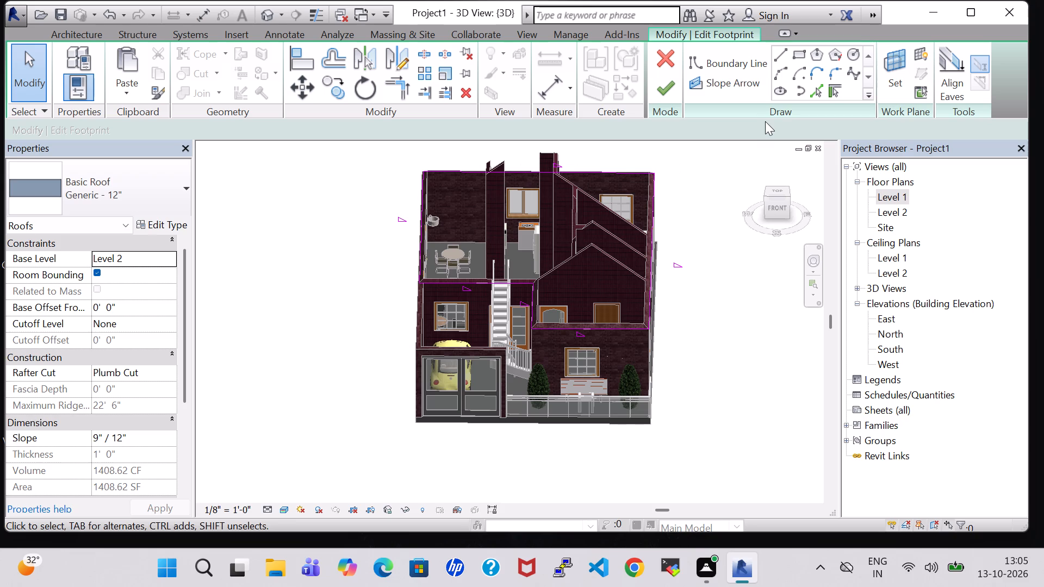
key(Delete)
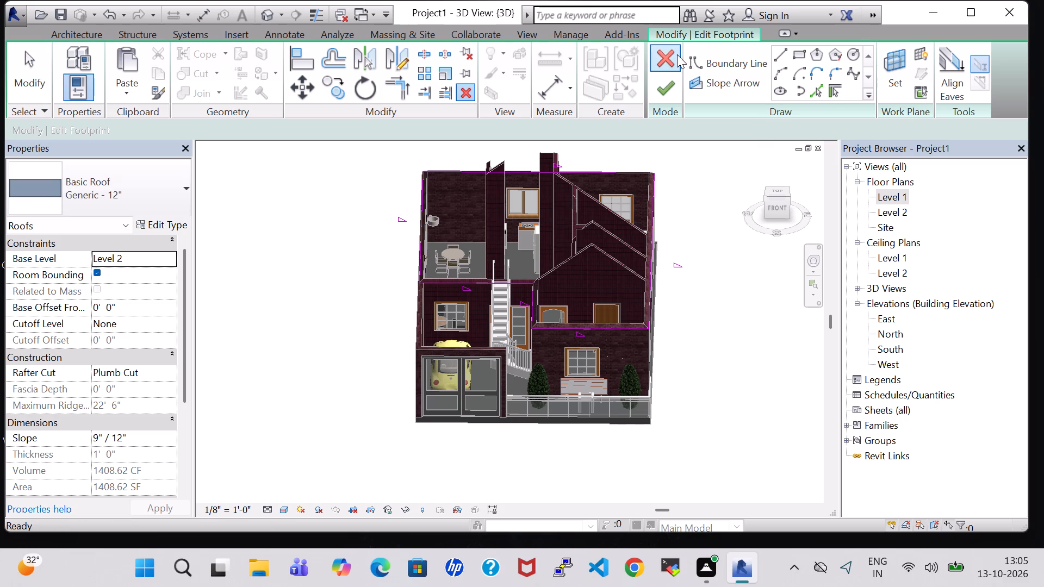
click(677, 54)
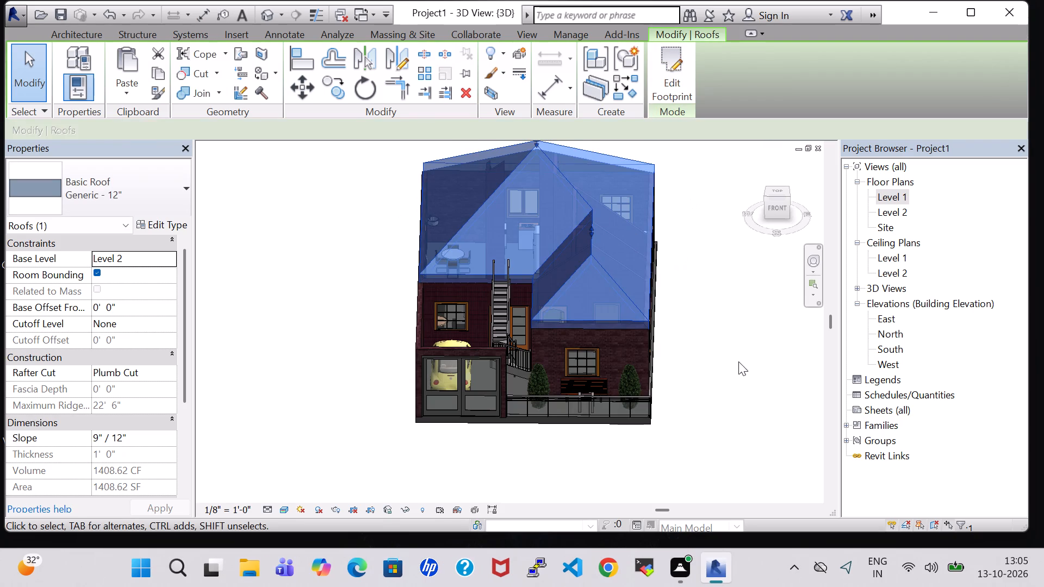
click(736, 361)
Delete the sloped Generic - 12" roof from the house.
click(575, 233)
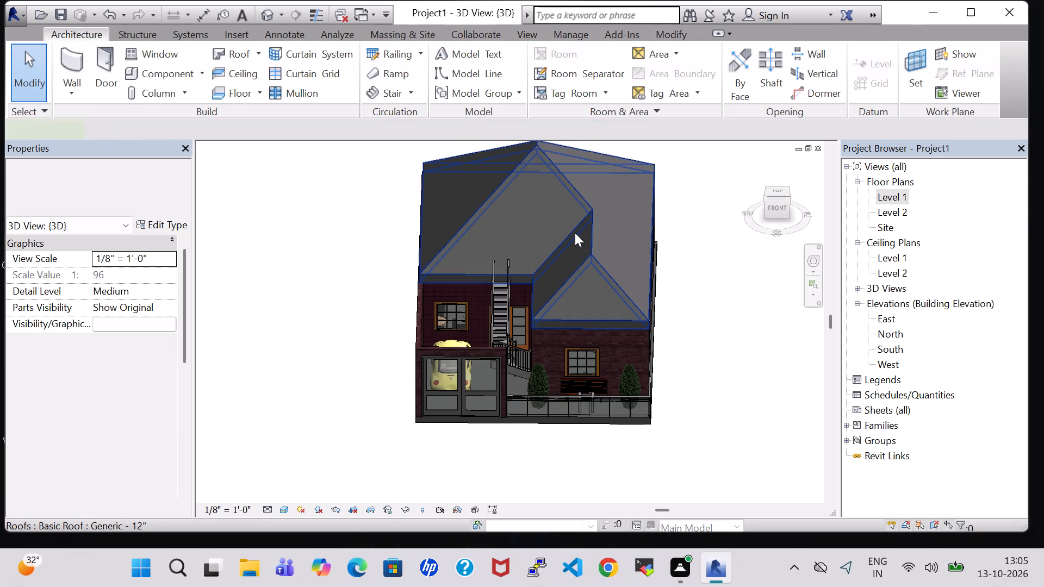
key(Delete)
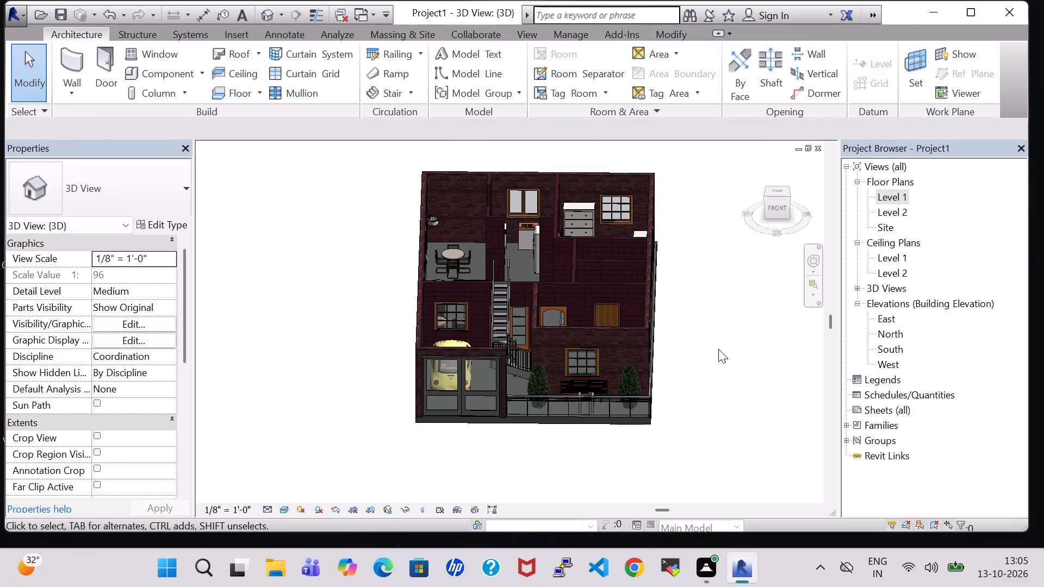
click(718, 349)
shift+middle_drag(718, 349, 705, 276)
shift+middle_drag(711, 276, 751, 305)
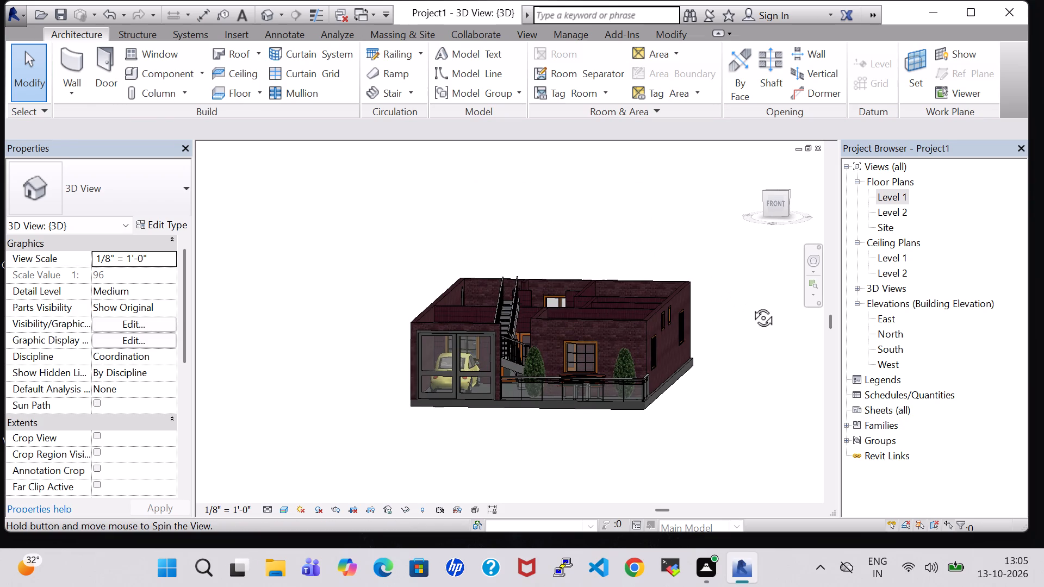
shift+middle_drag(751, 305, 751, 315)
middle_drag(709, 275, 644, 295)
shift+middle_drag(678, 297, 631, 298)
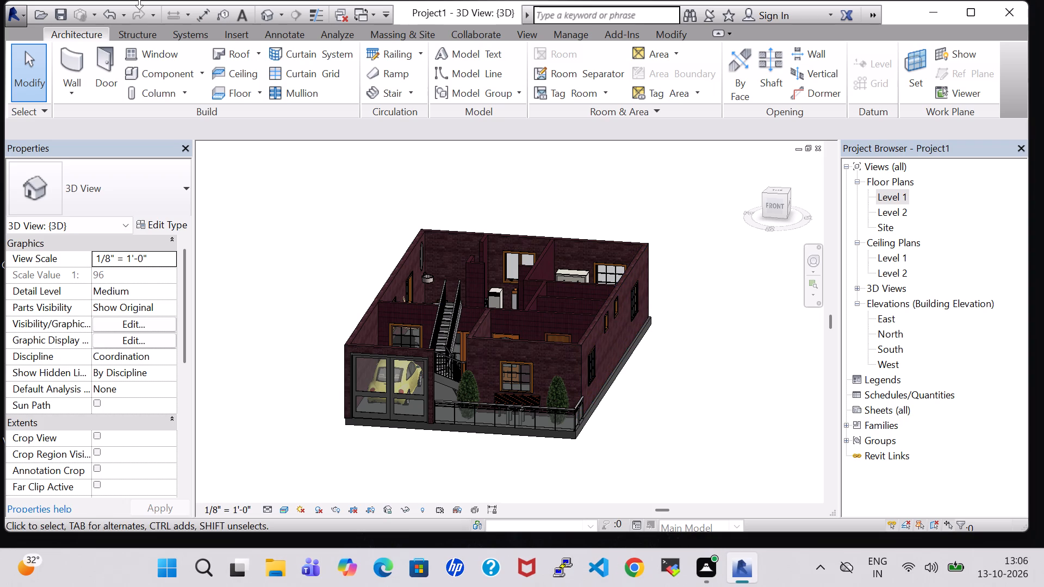
Start a footprint roof on Level 2 from the Level 1 plan, using straight boundary lines with Defines slope and Room Bounding off.
double_click(886, 198)
scroll(399, 227, down, 1)
middle_drag(380, 206, 265, 180)
click(234, 57)
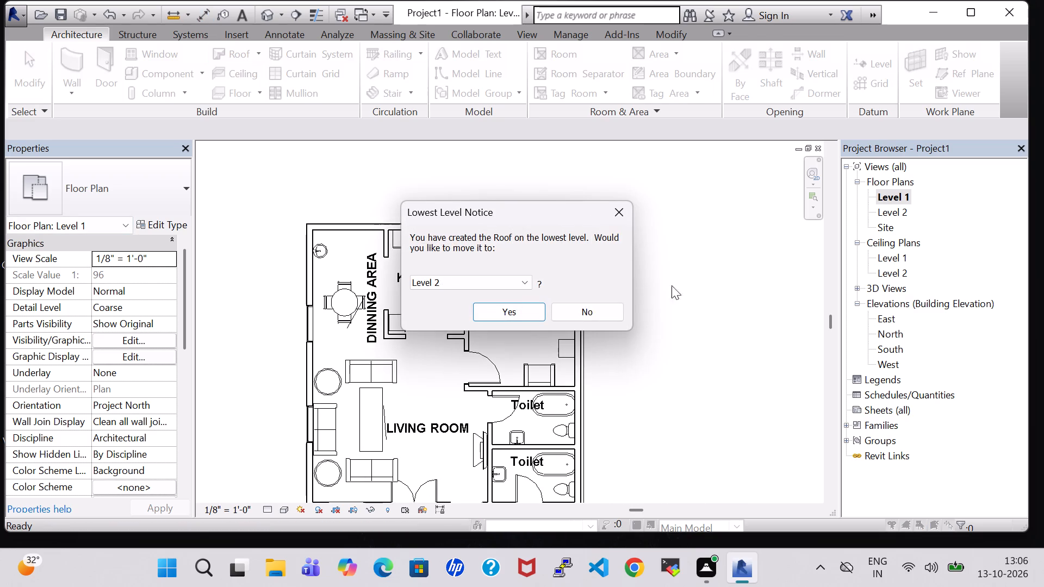
click(528, 307)
middle_drag(648, 298, 685, 210)
middle_drag(650, 253, 695, 179)
scroll(695, 179, down, 1)
middle_click(693, 189)
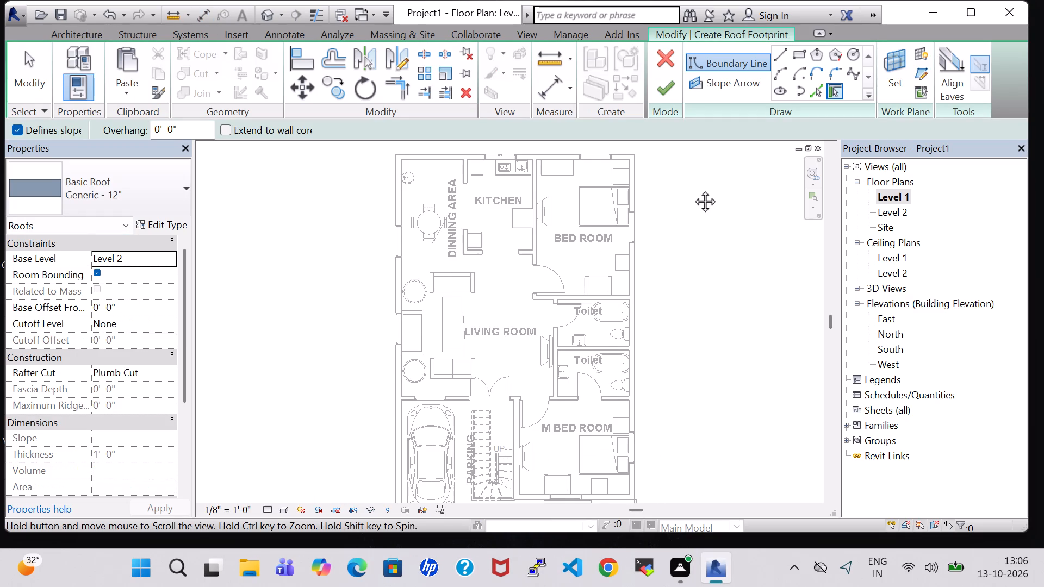
scroll(692, 189, down, 1)
middle_drag(692, 189, 682, 184)
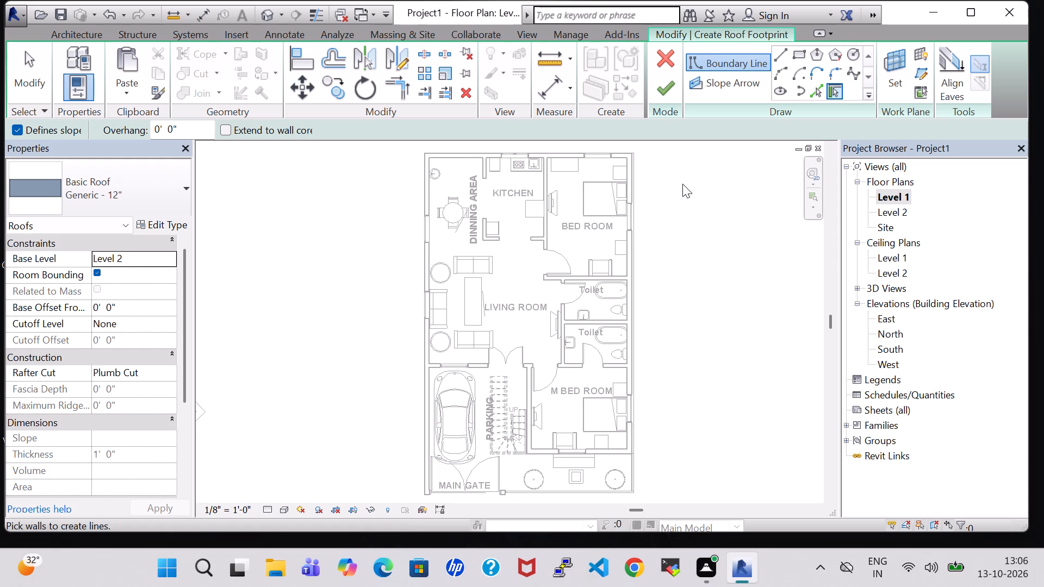
click(774, 51)
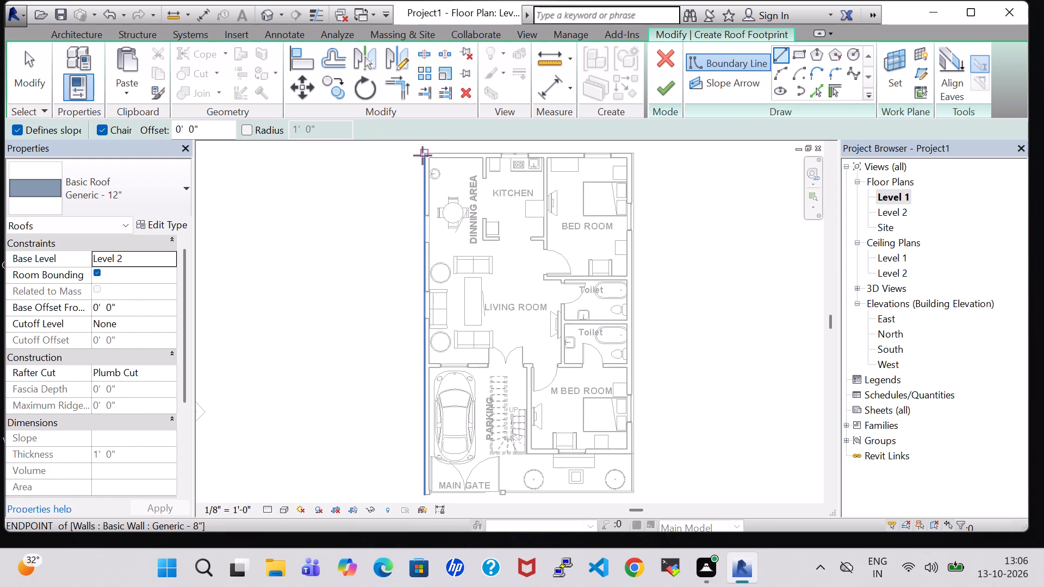
click(14, 131)
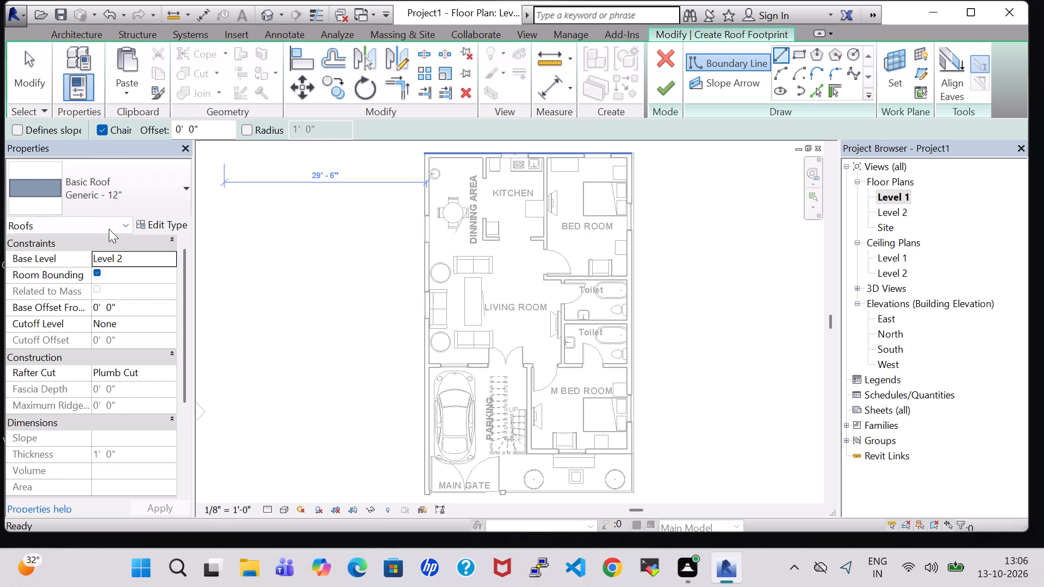
click(98, 273)
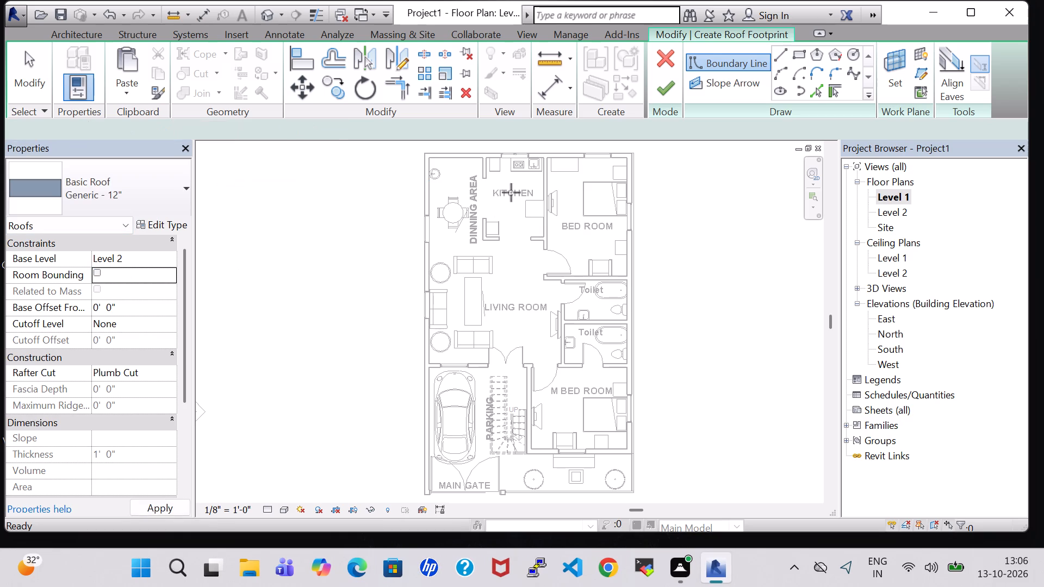
Sketch the closed flat-roof boundary along the outer walls, about 43'-9" on the bedroom side, stepping around the parking area and excluding the front yard.
click(424, 154)
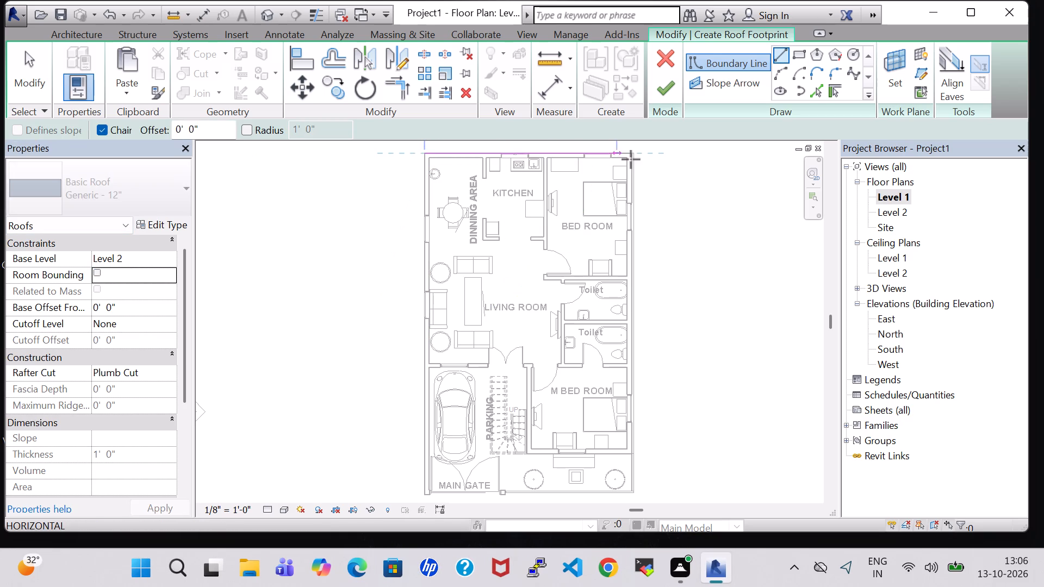
click(632, 155)
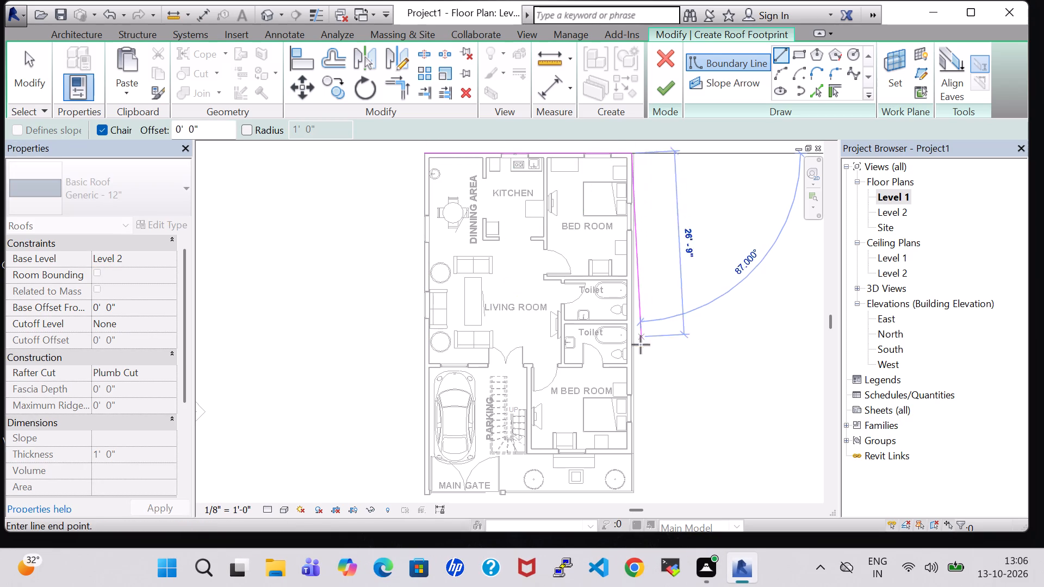
click(631, 453)
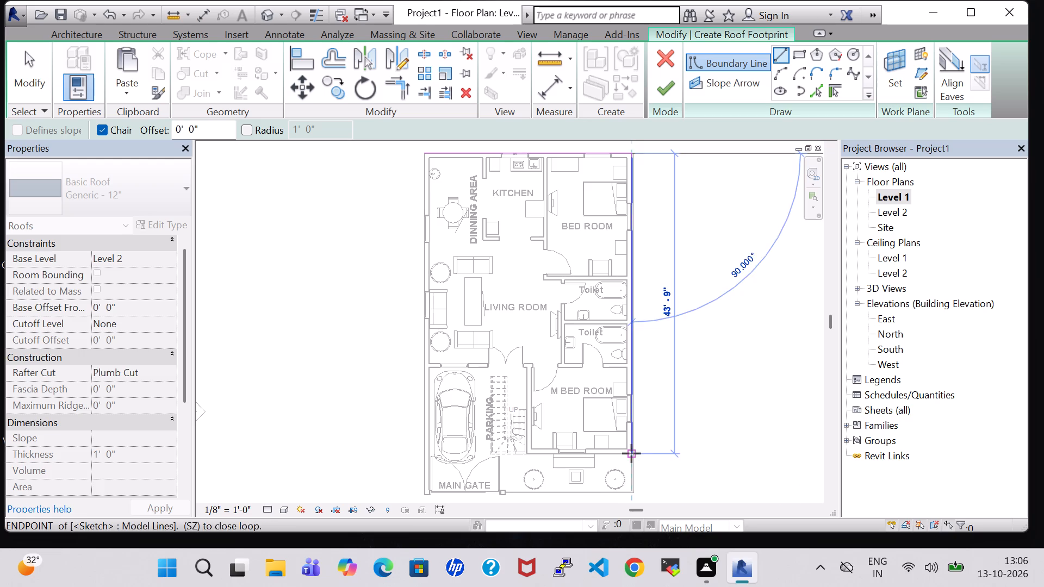
click(528, 452)
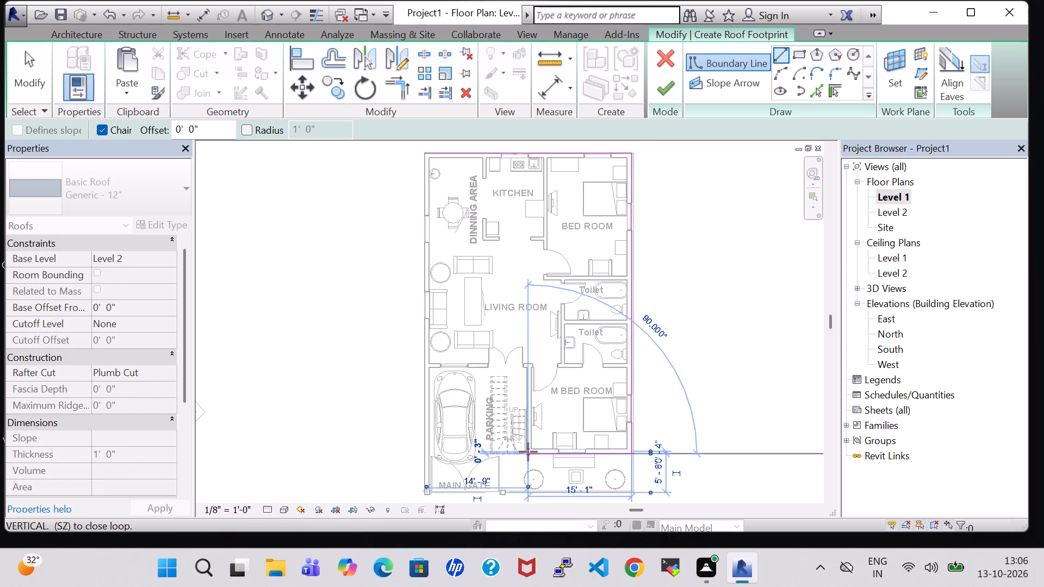
click(527, 367)
click(426, 371)
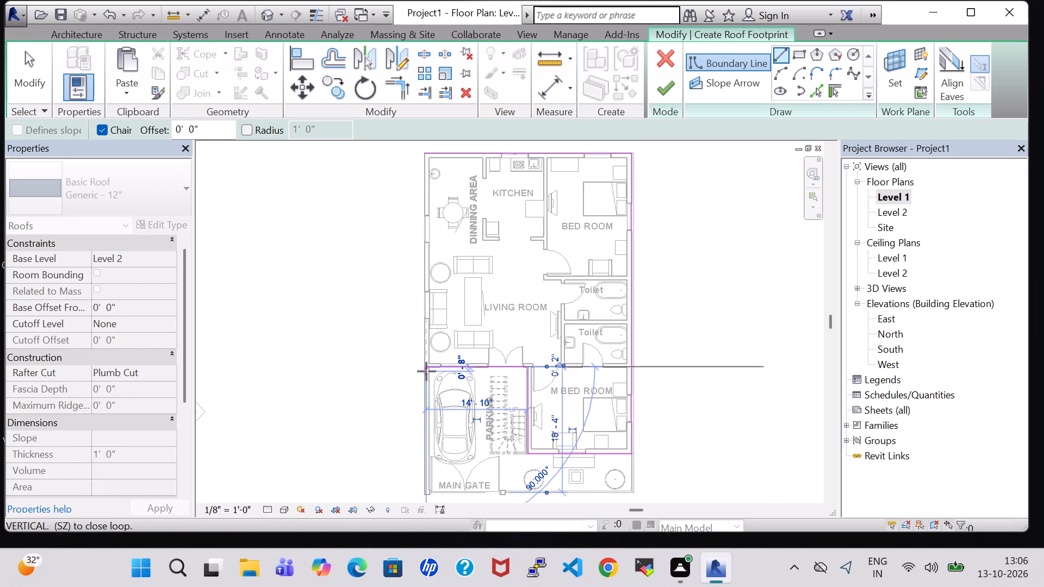
click(426, 155)
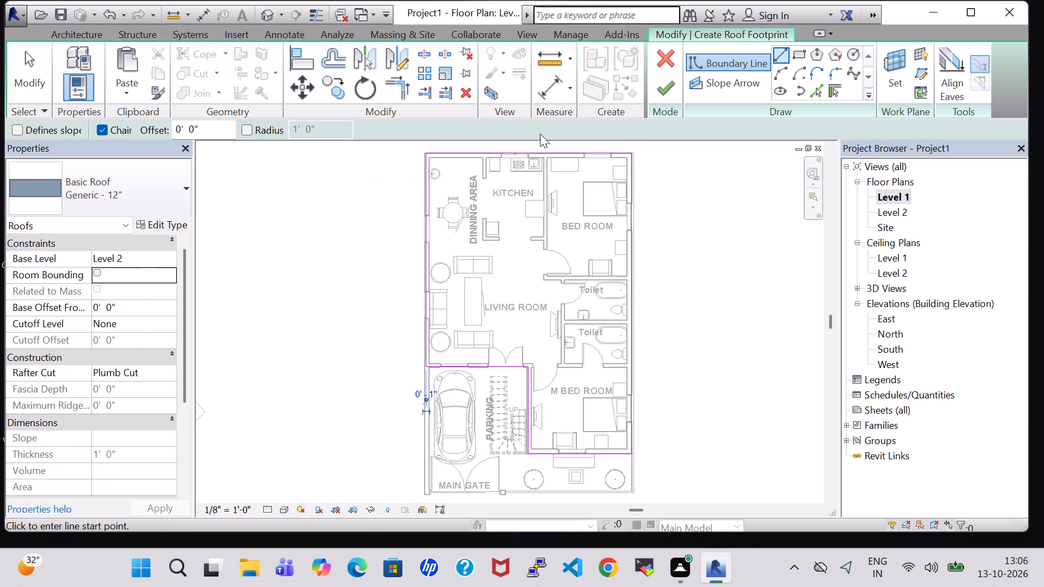
Finish the flat roof footprint with the highlighted walls attached to it and show the house in 3D.
click(667, 92)
click(568, 295)
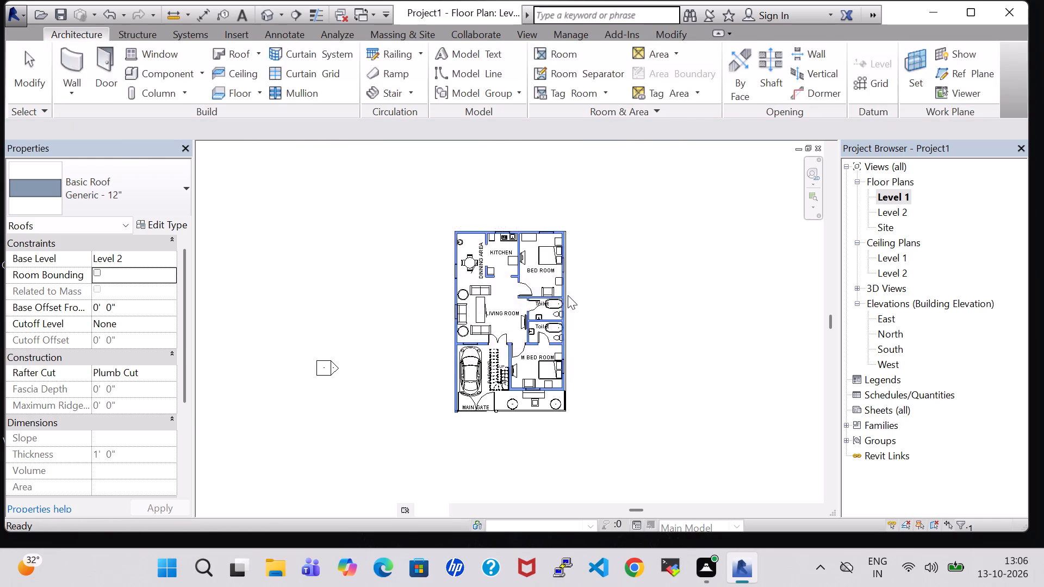
click(260, 21)
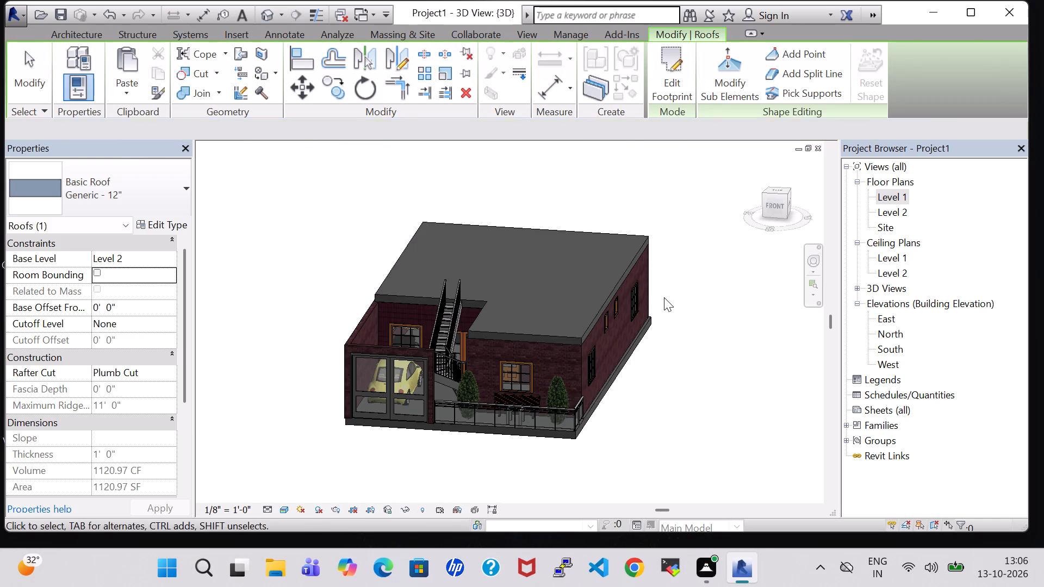
Change the main flat roof's type to Wood Rafter 8" - Asphalt Shingle - Insulated.
shift+middle_drag(649, 435, 702, 383)
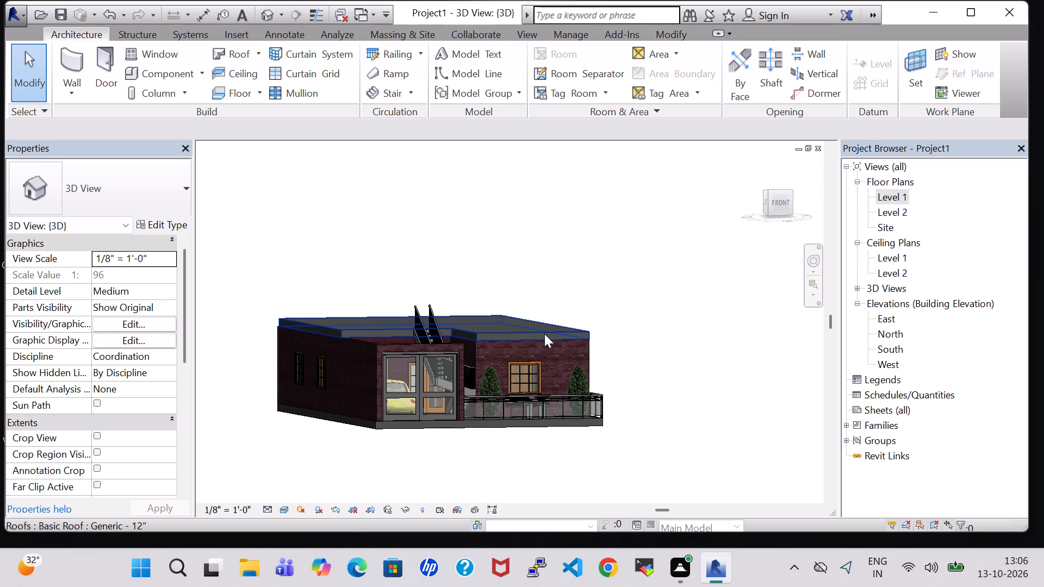
shift+middle_drag(621, 247, 607, 266)
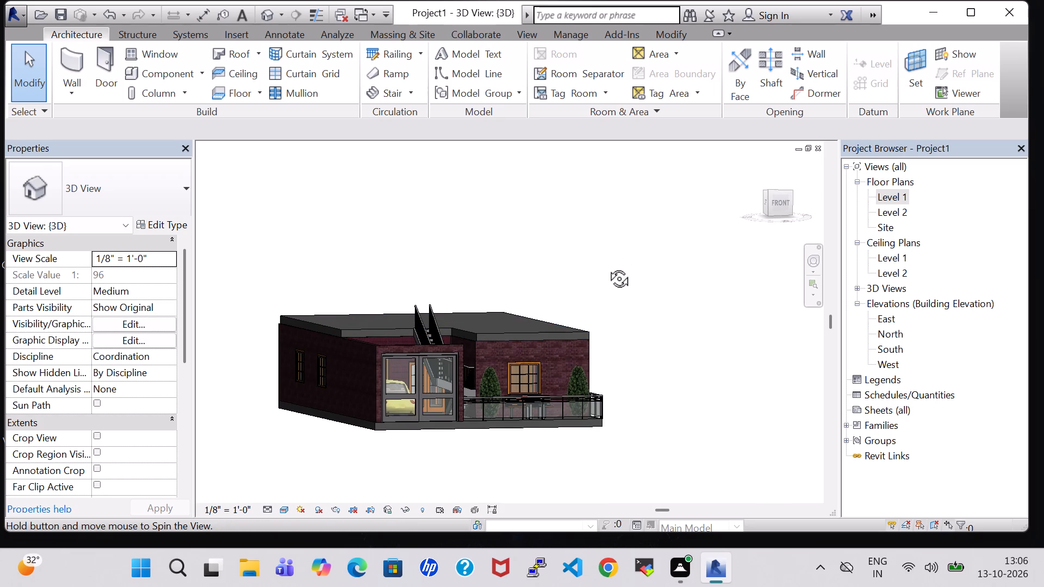
shift+middle_drag(607, 266, 602, 272)
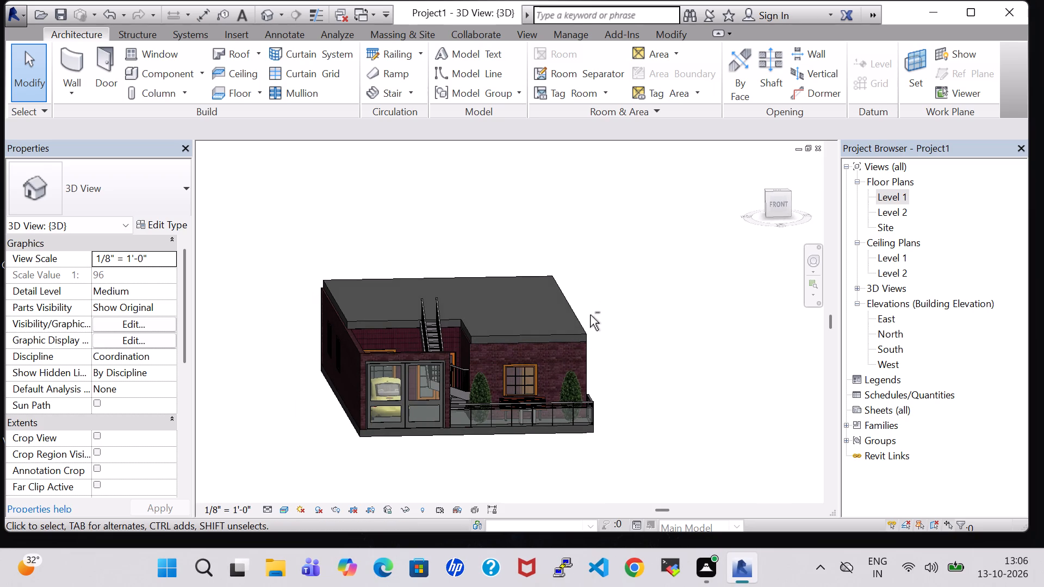
shift+middle_drag(590, 315, 580, 326)
shift+middle_drag(599, 289, 599, 305)
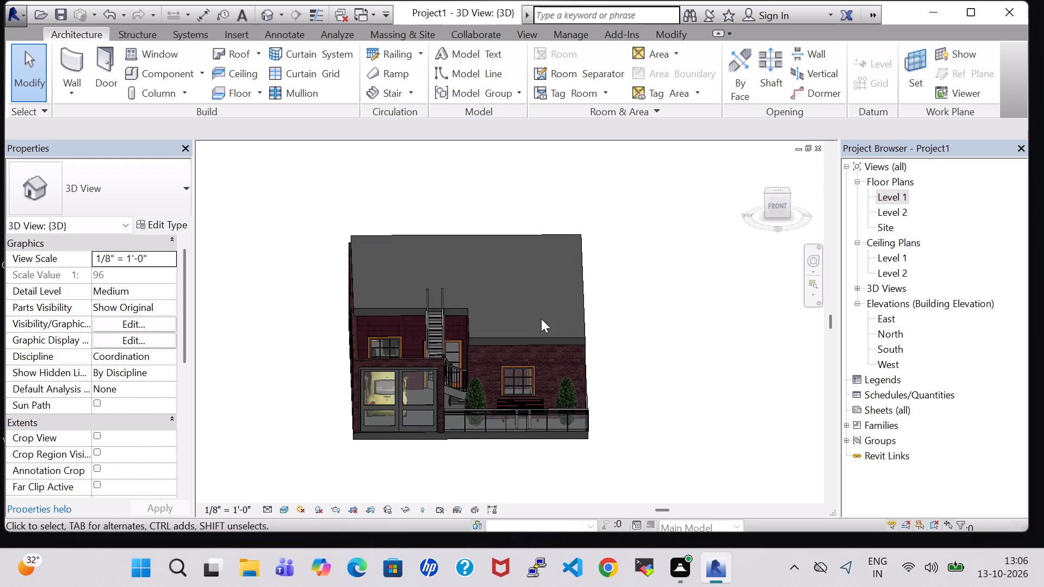
click(507, 338)
click(145, 184)
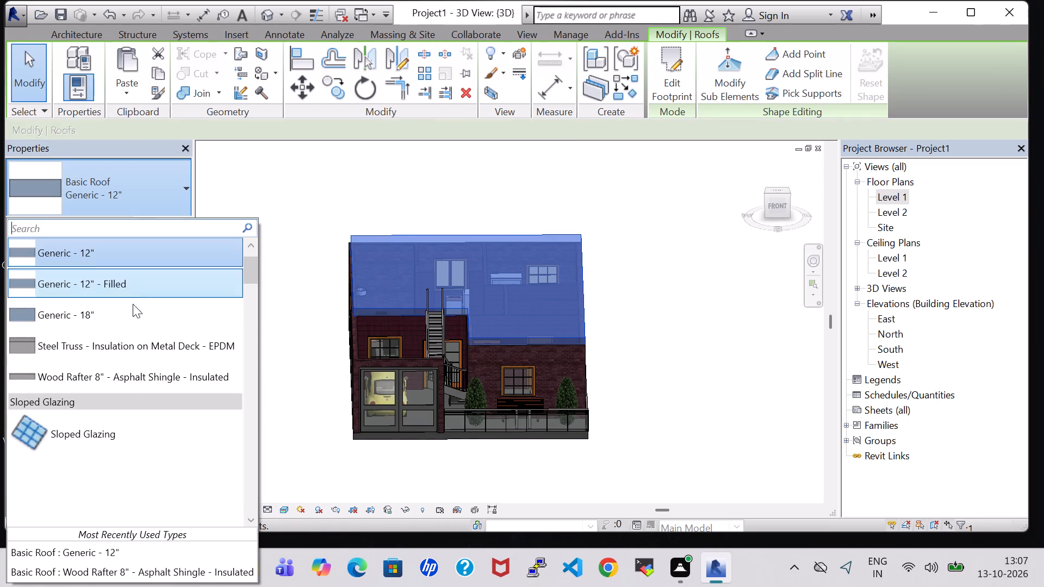
click(130, 378)
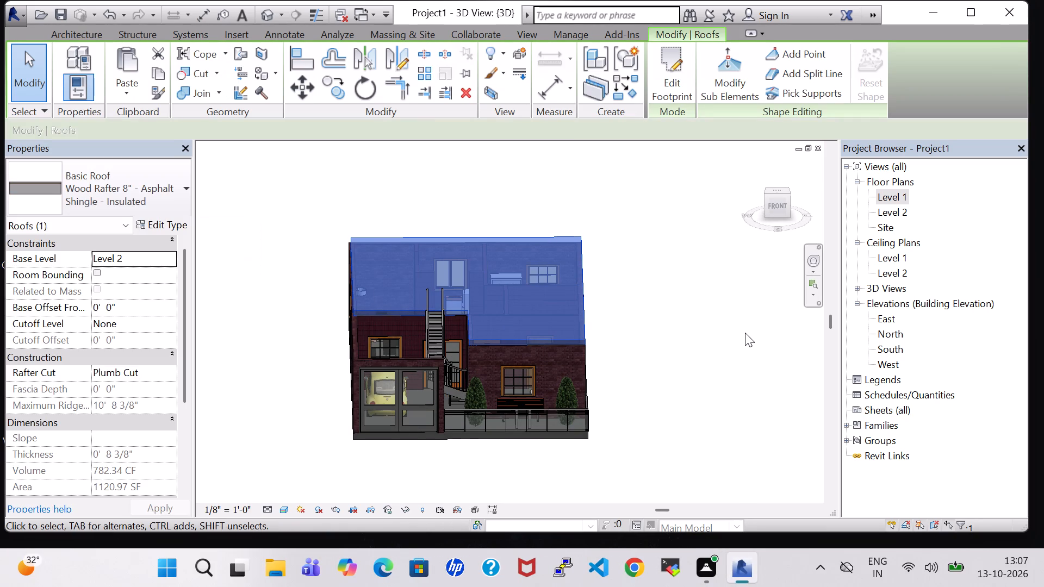
click(693, 297)
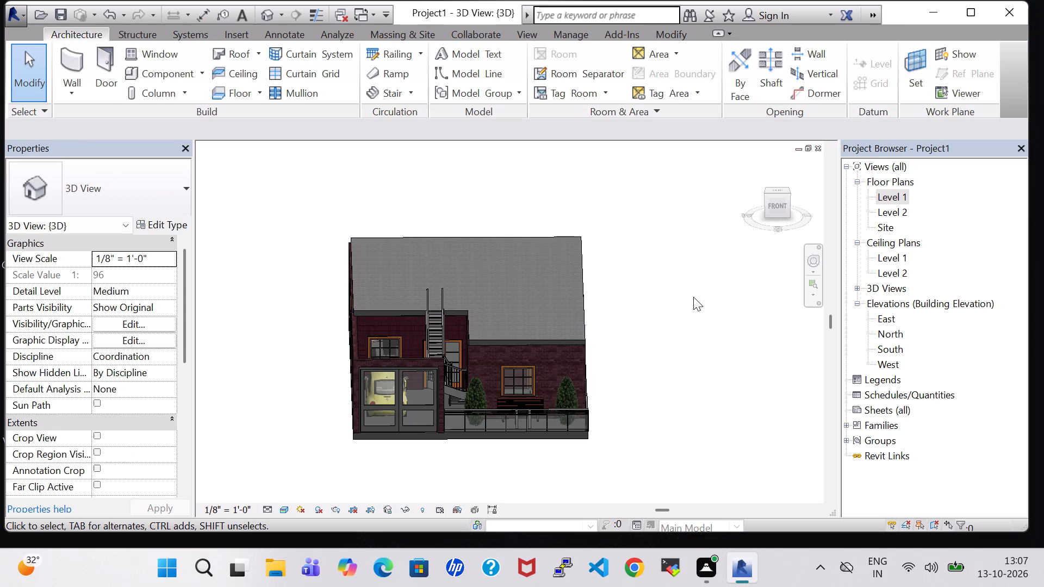
Start another footprint roof from the Level 1 plan and sketch a rectangular boundary over the car parking, about 8'-8" by 18'-1", without slopes.
shift+middle_drag(701, 316, 714, 263)
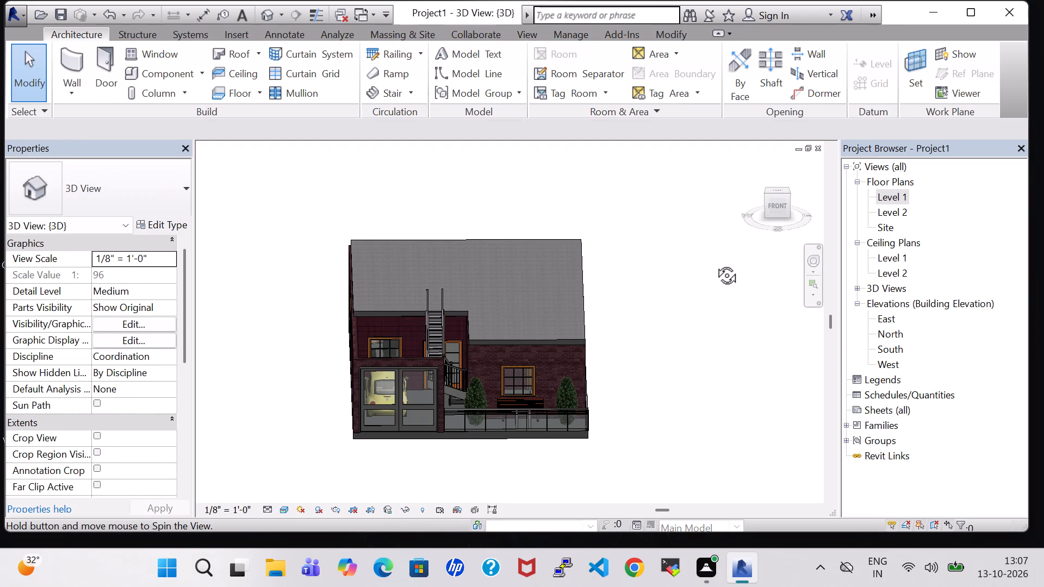
shift+middle_drag(714, 263, 680, 296)
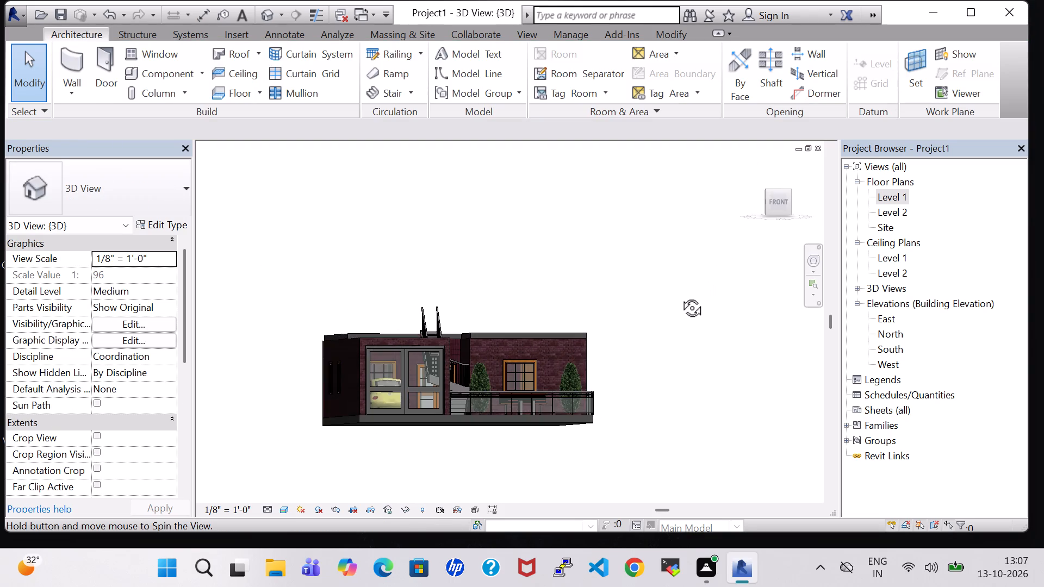
shift+middle_drag(680, 296, 680, 347)
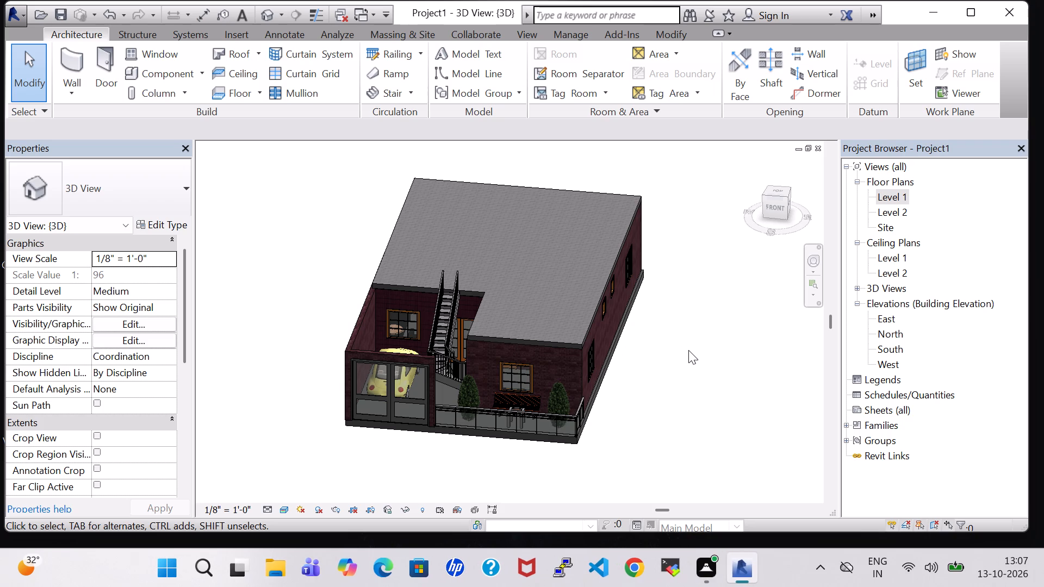
click(233, 55)
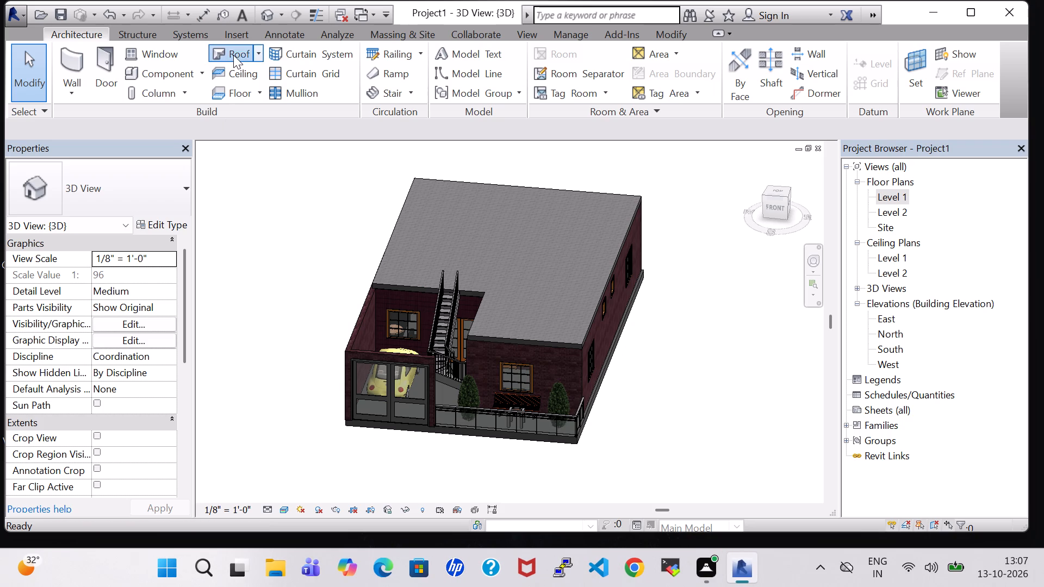
click(535, 303)
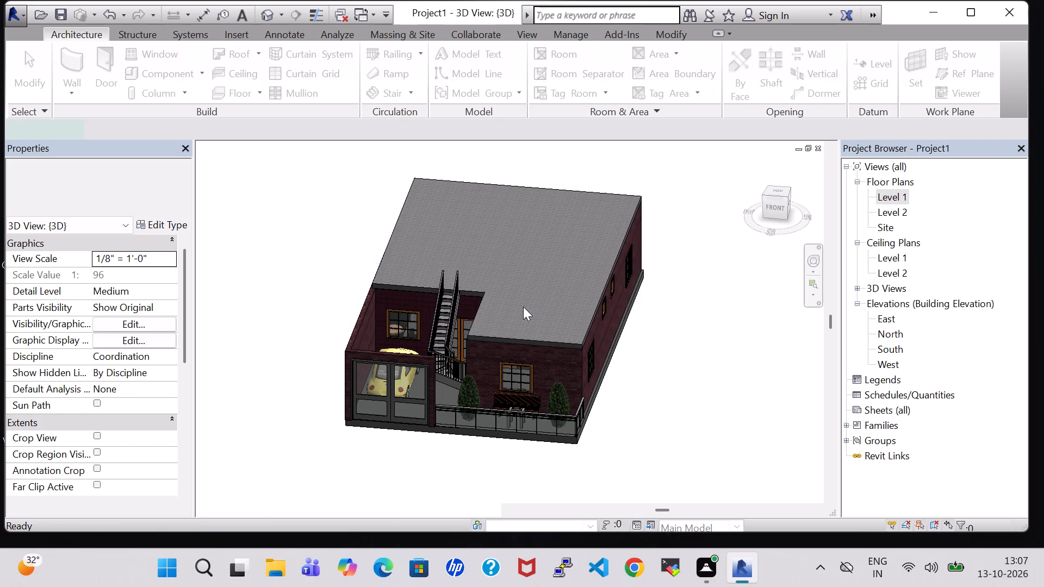
double_click(880, 192)
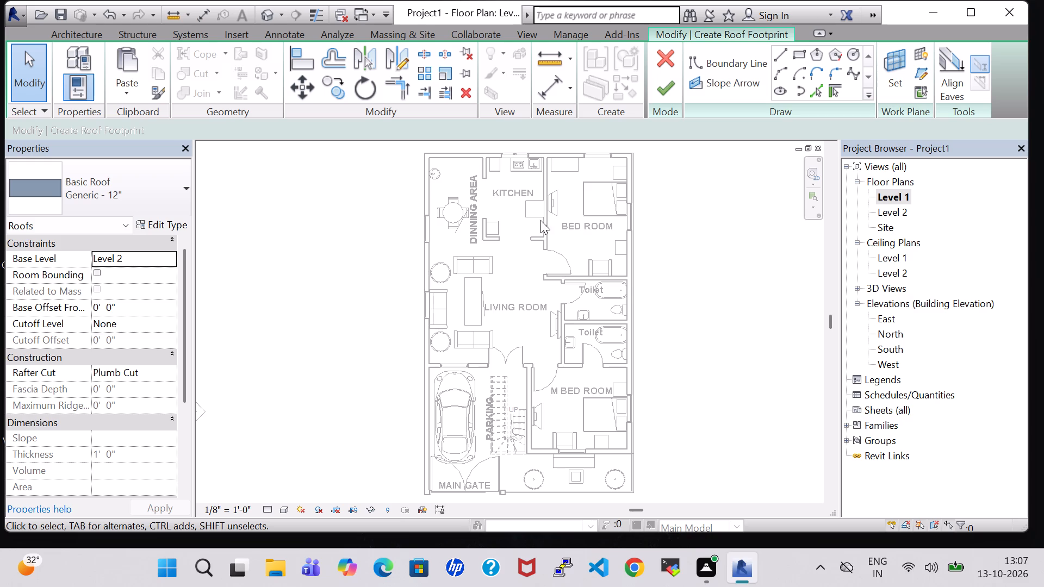
middle_drag(700, 307, 718, 238)
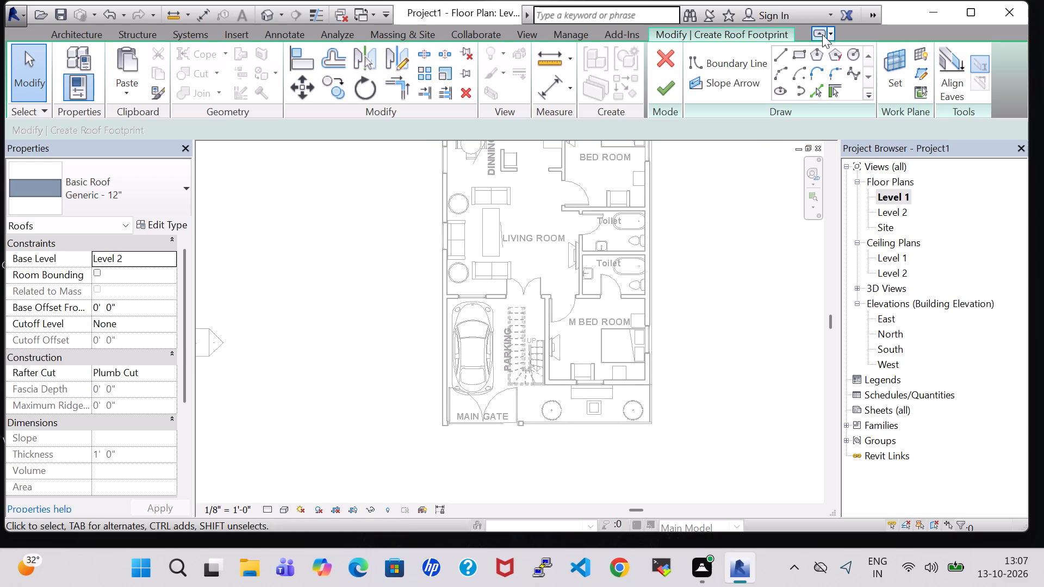
click(786, 49)
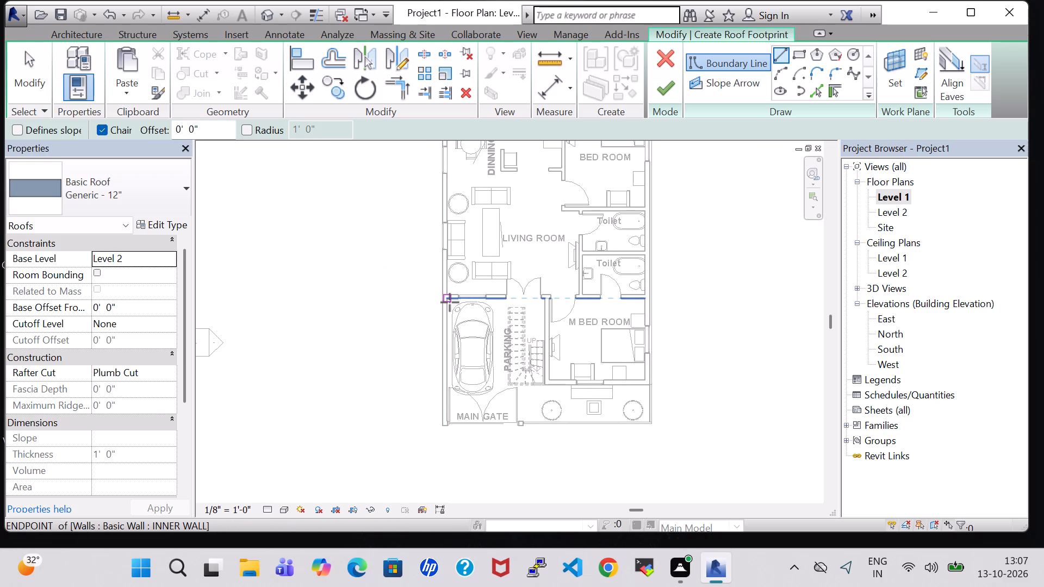
click(445, 301)
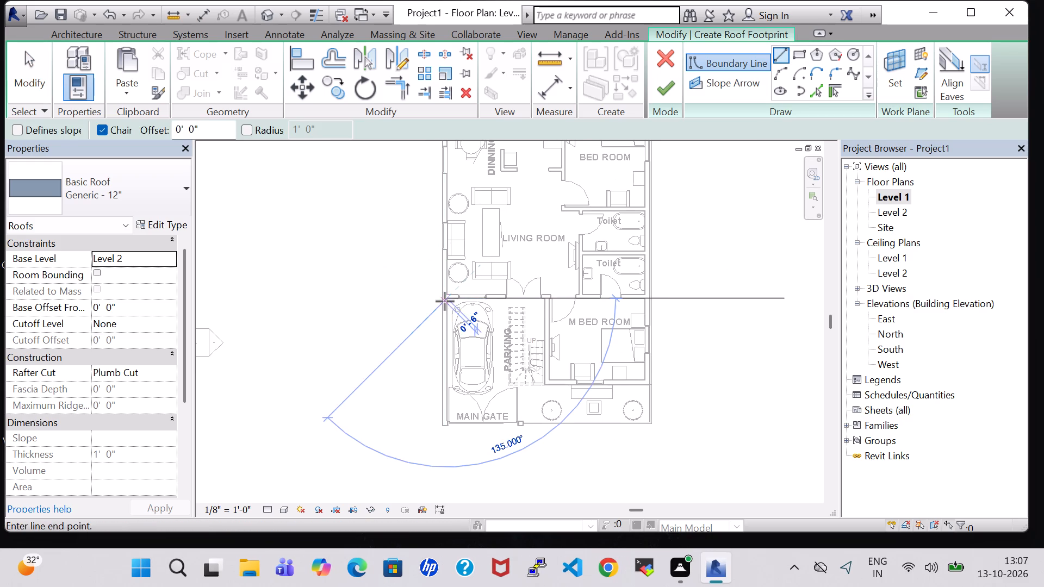
click(445, 422)
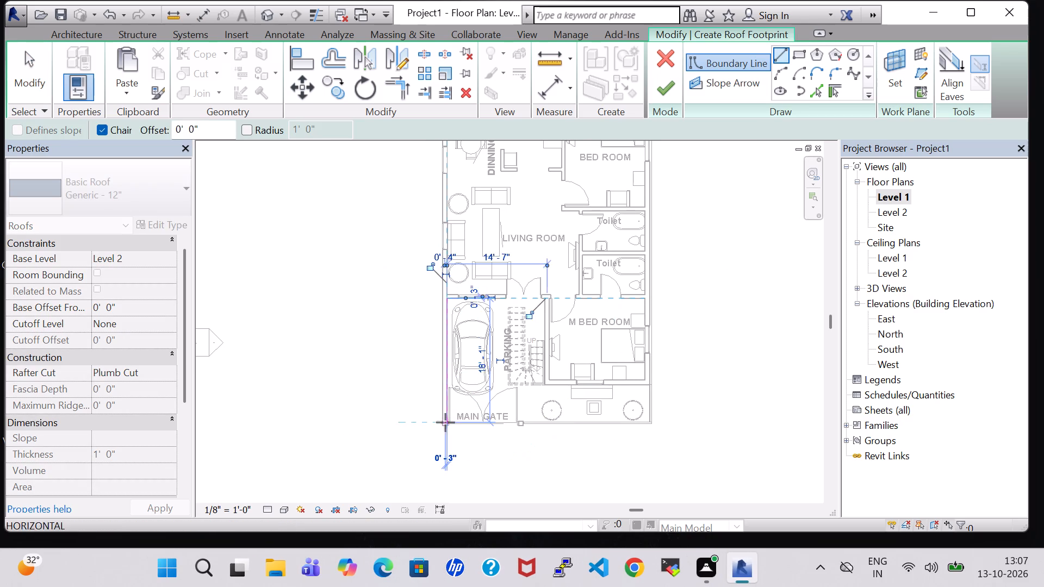
click(506, 423)
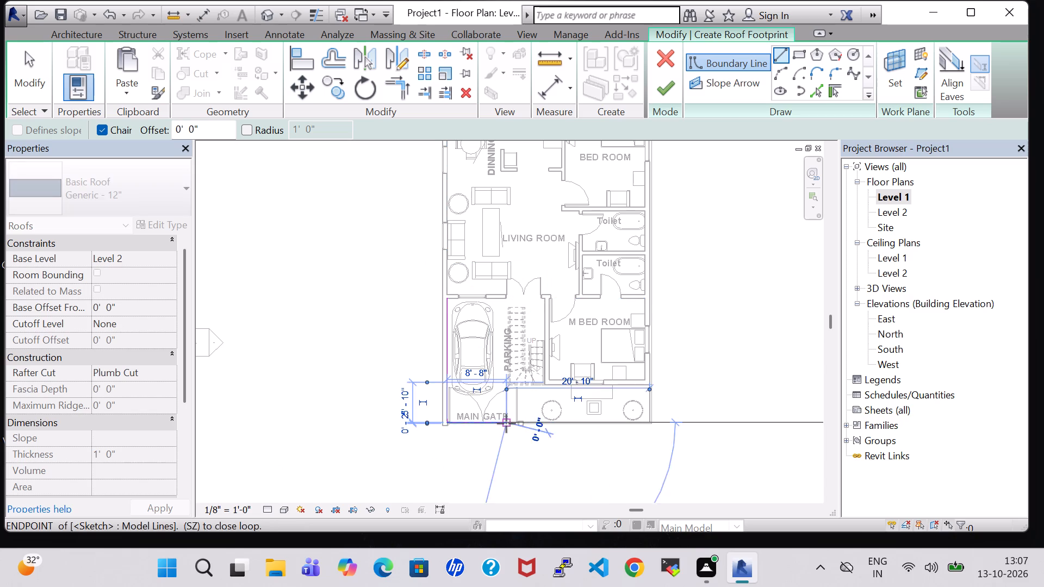
click(506, 298)
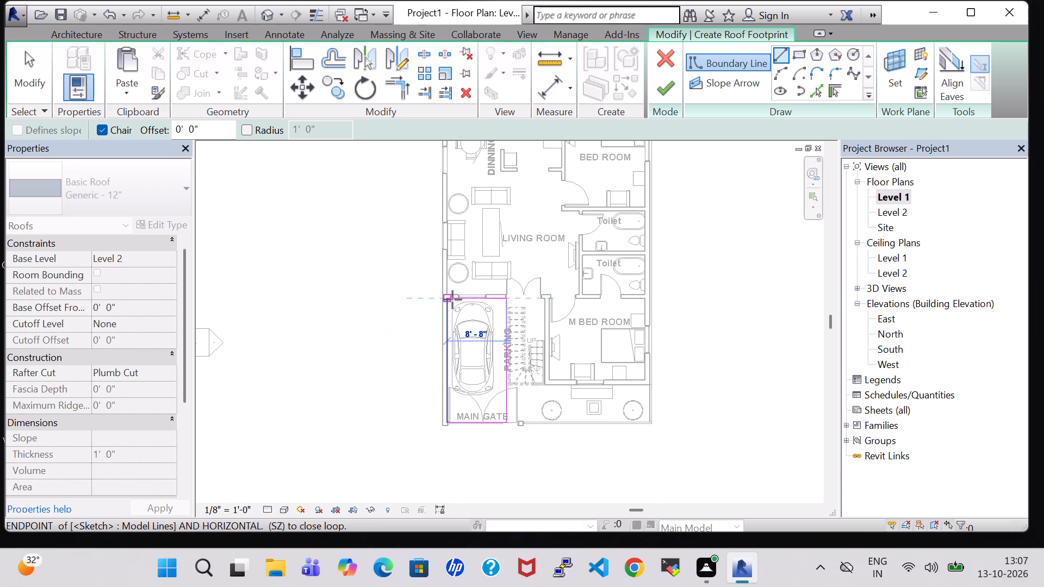
click(451, 300)
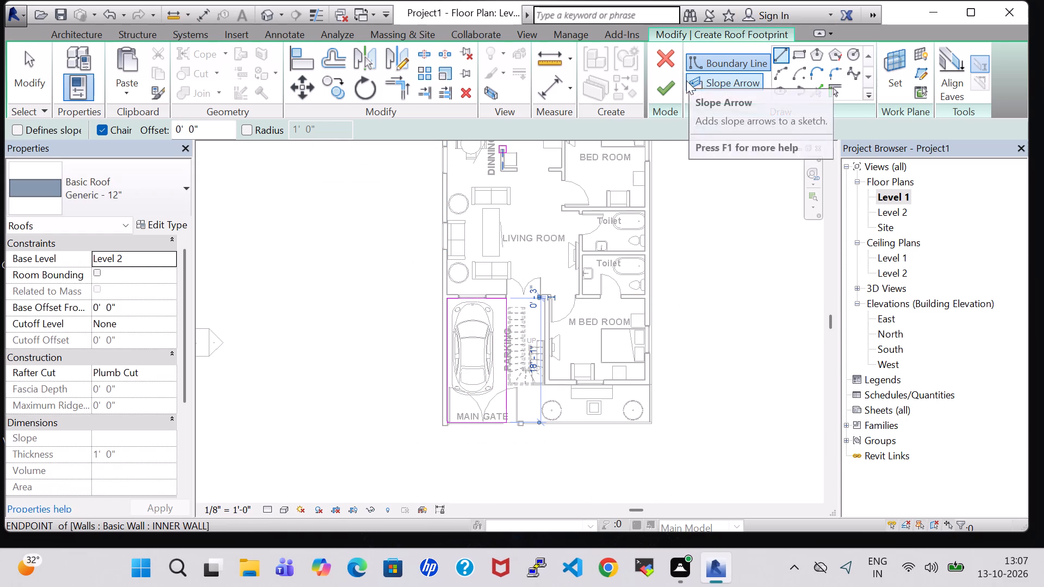
Finish the parking roof with the highlighted walls attached to it and show the house in 3D.
click(672, 89)
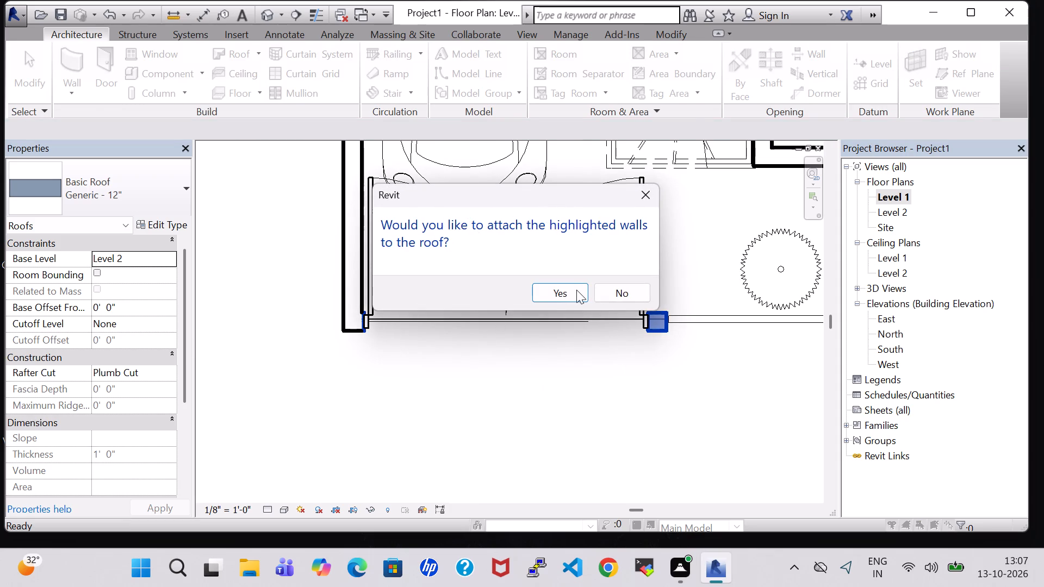
click(576, 292)
click(268, 17)
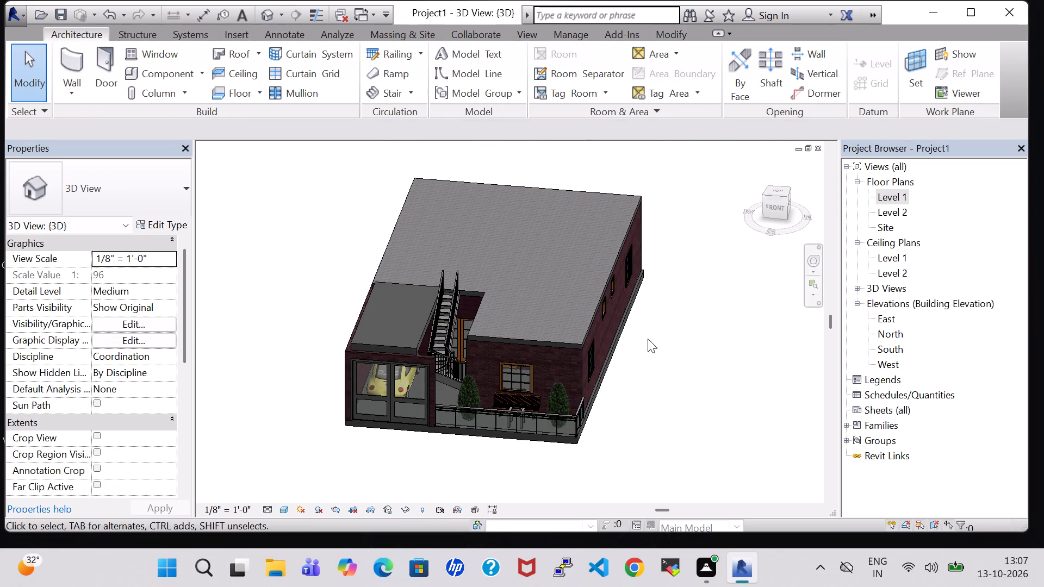
Nudge the parking roof one increment down and one increment to the left in the 3D view.
shift+middle_drag(654, 365, 688, 357)
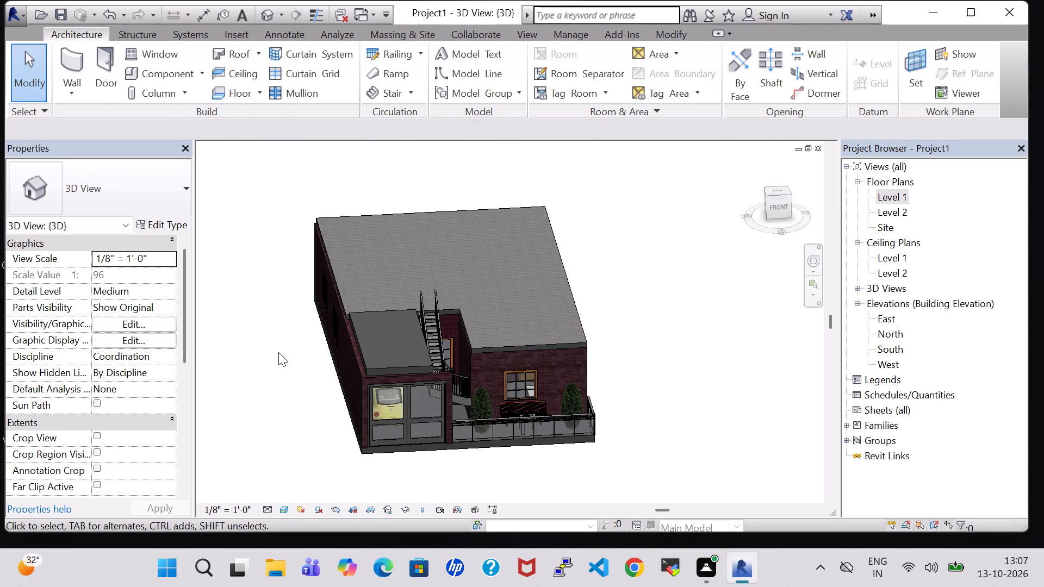
click(376, 359)
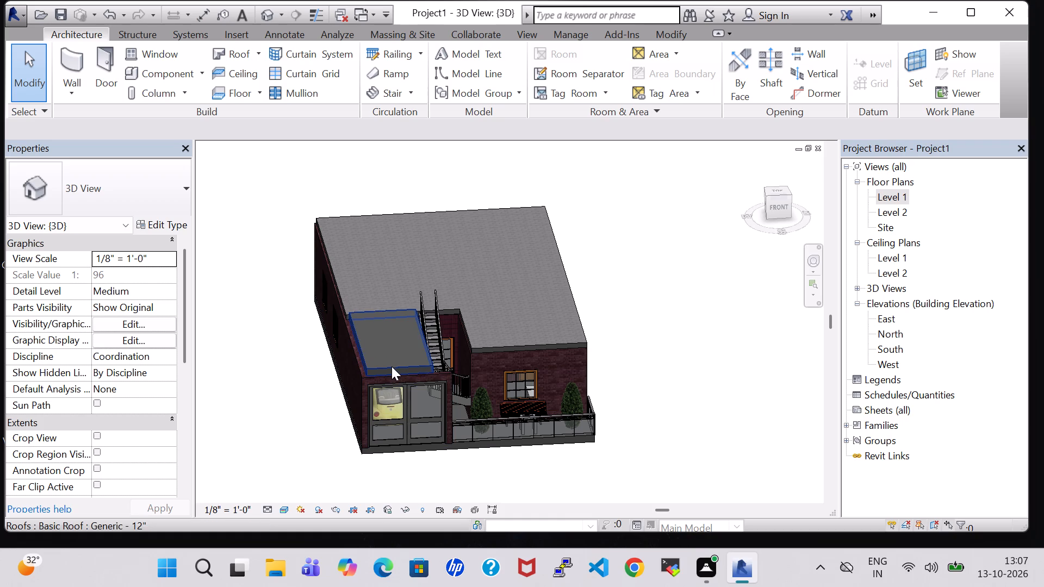
click(391, 365)
key(Down)
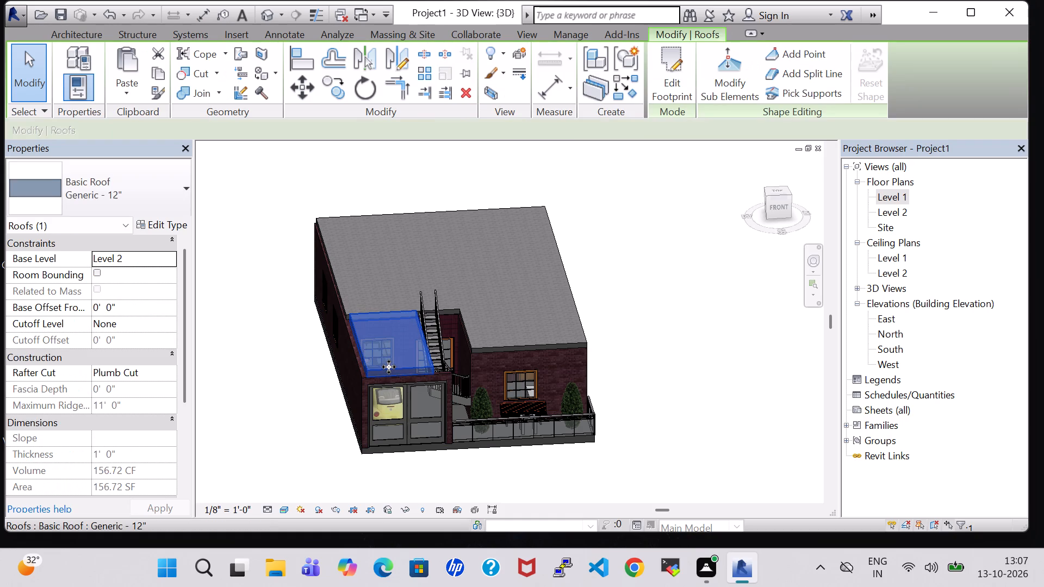
key(Left)
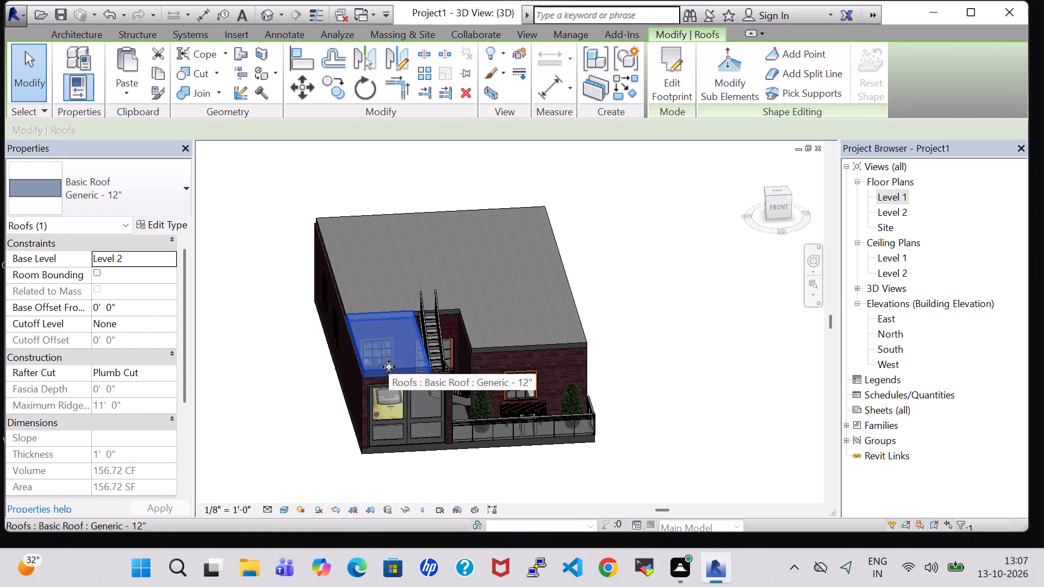
click(720, 272)
Change the parking roof's type to Wood Rafter 8" - Asphalt Shingle - Insulated.
click(383, 367)
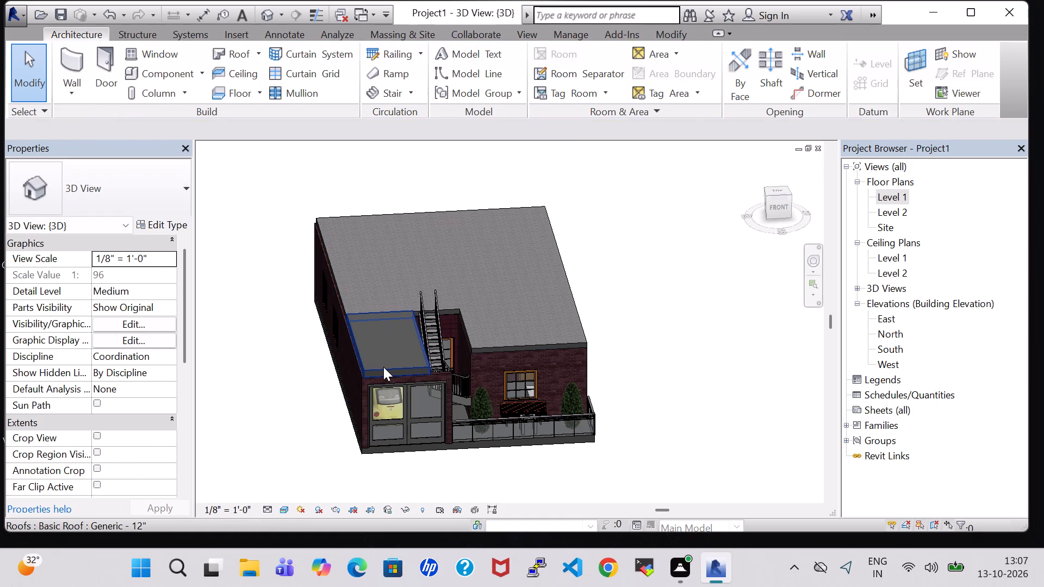
click(129, 193)
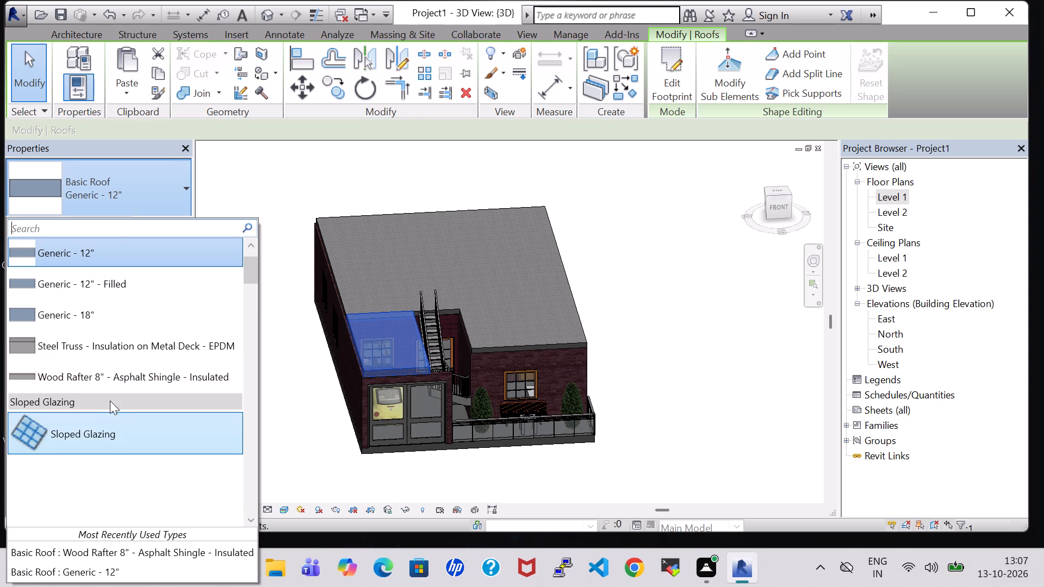
click(111, 380)
click(652, 322)
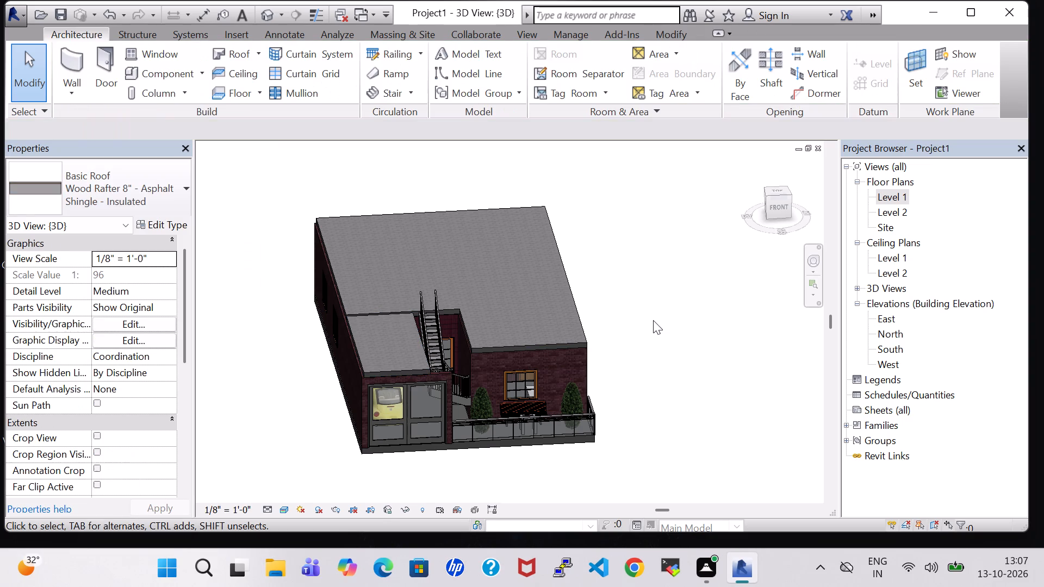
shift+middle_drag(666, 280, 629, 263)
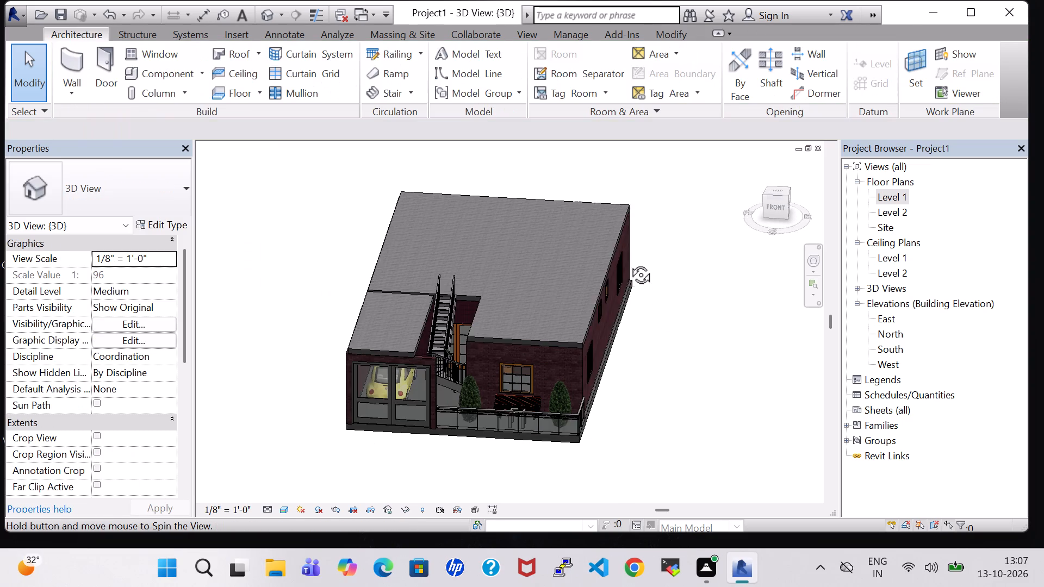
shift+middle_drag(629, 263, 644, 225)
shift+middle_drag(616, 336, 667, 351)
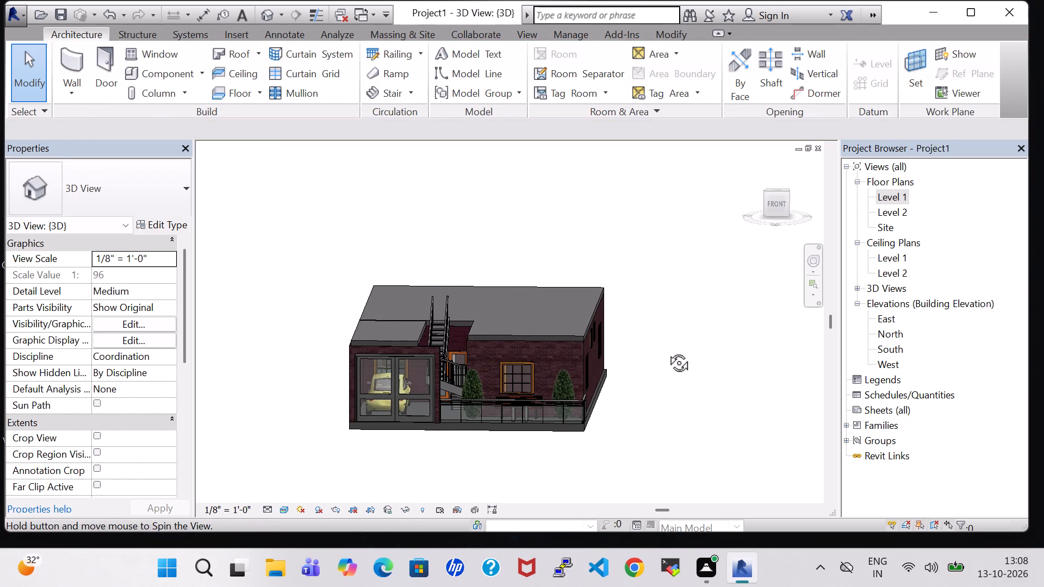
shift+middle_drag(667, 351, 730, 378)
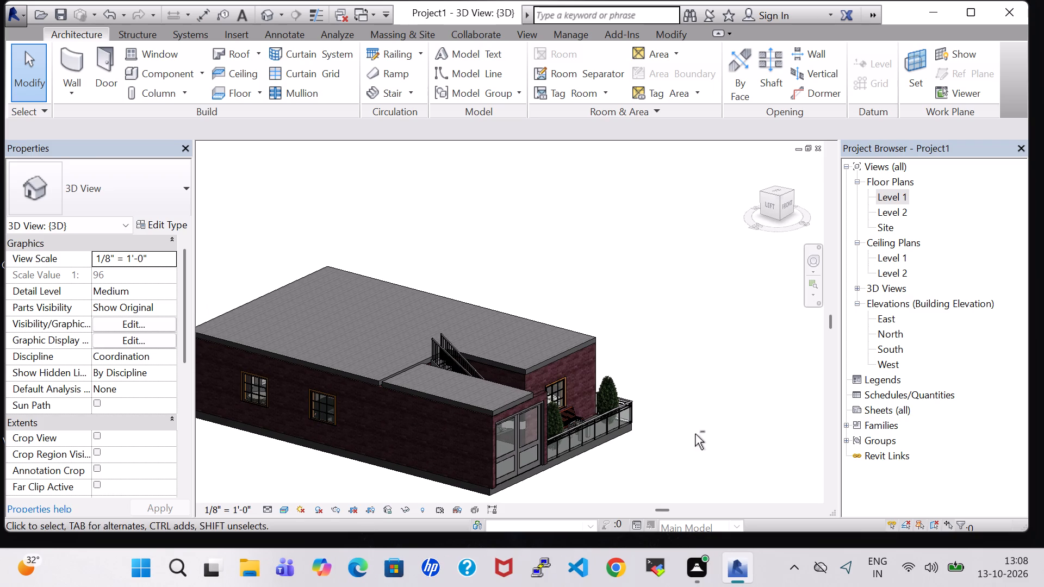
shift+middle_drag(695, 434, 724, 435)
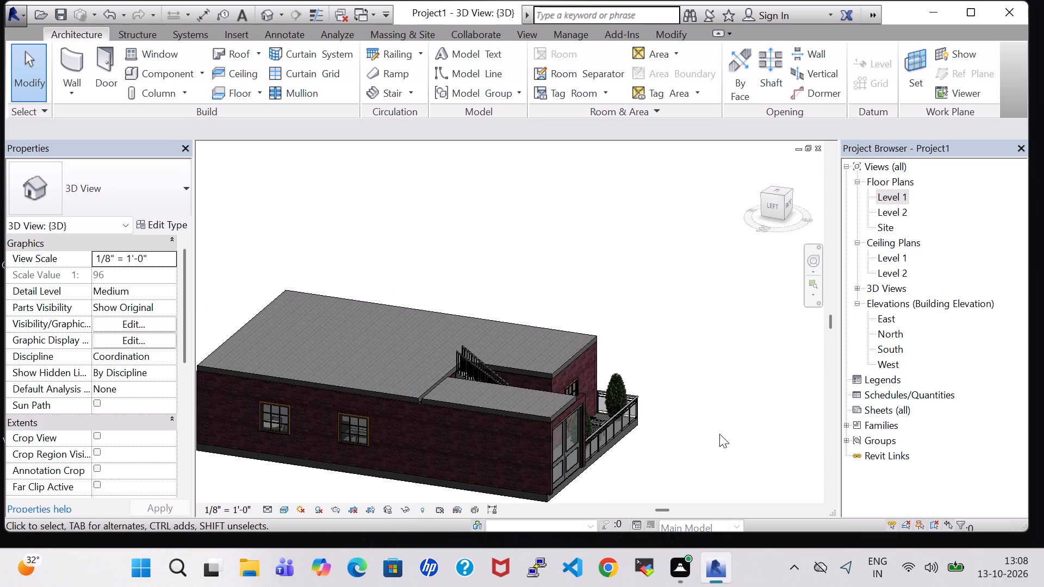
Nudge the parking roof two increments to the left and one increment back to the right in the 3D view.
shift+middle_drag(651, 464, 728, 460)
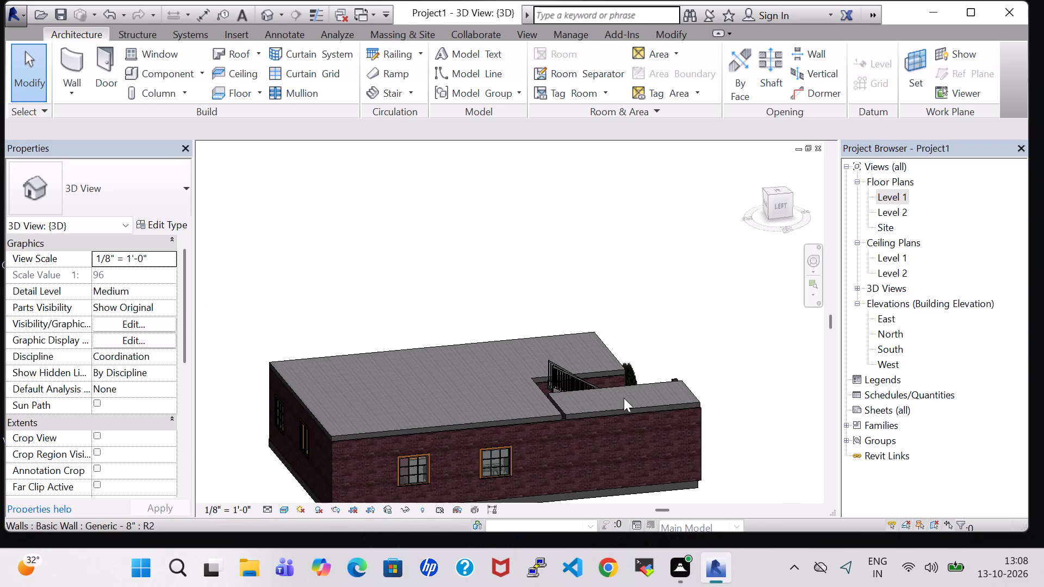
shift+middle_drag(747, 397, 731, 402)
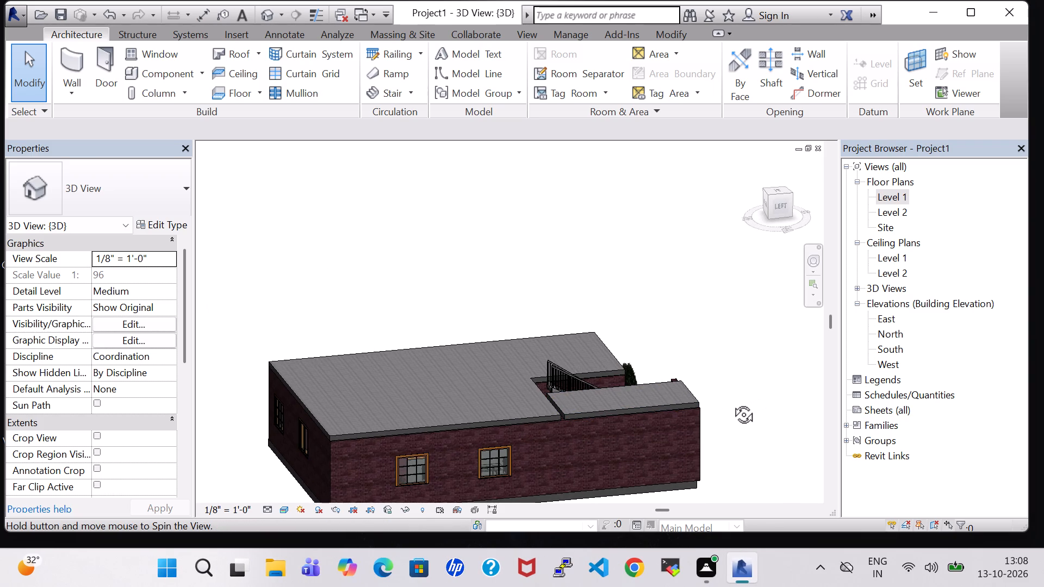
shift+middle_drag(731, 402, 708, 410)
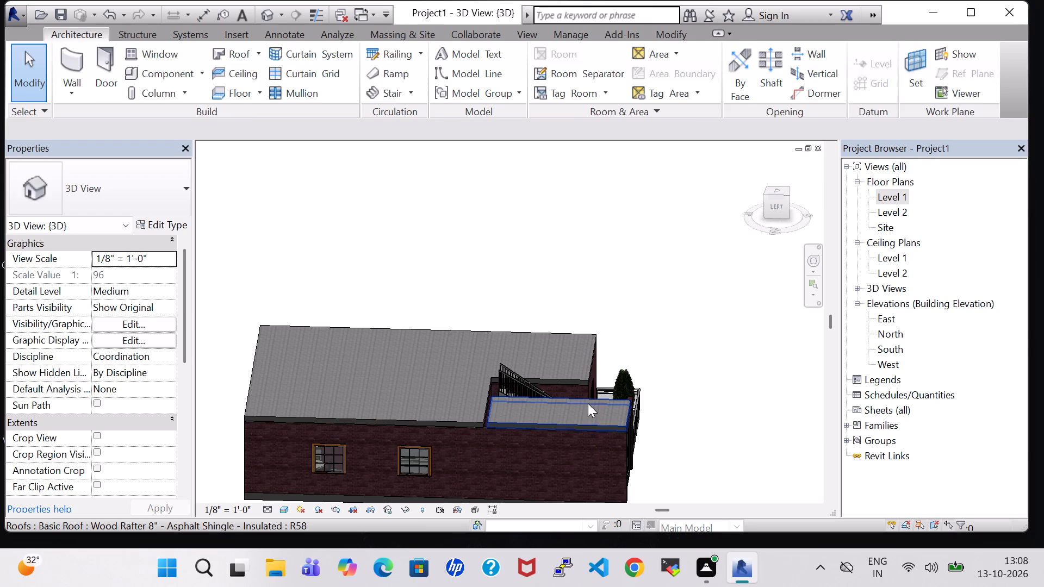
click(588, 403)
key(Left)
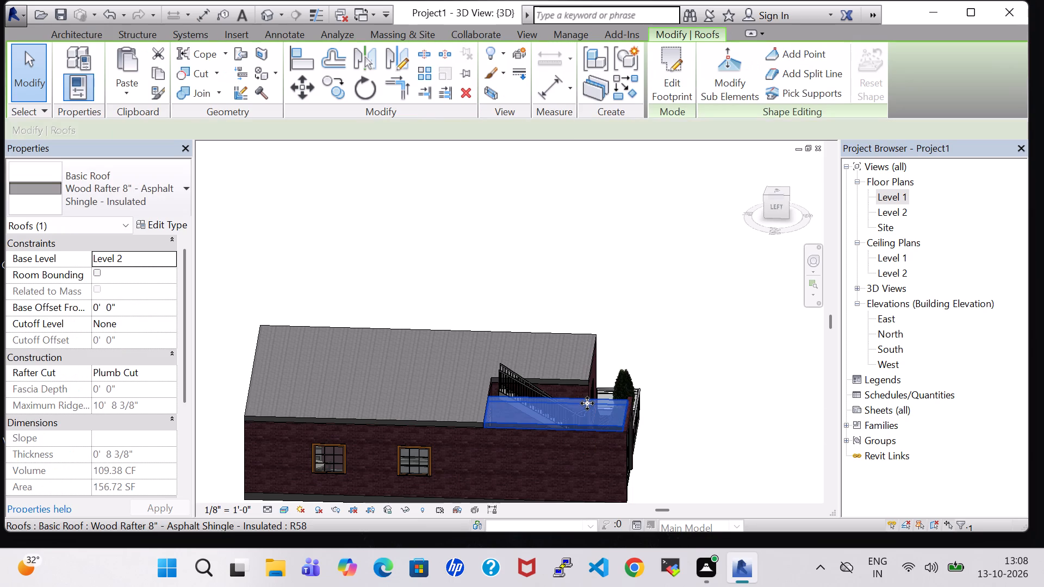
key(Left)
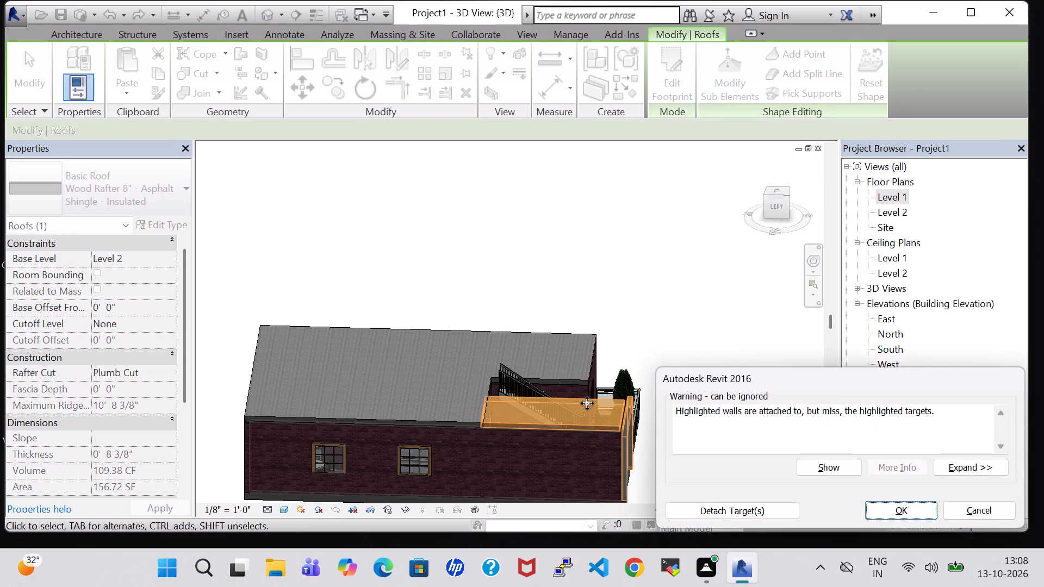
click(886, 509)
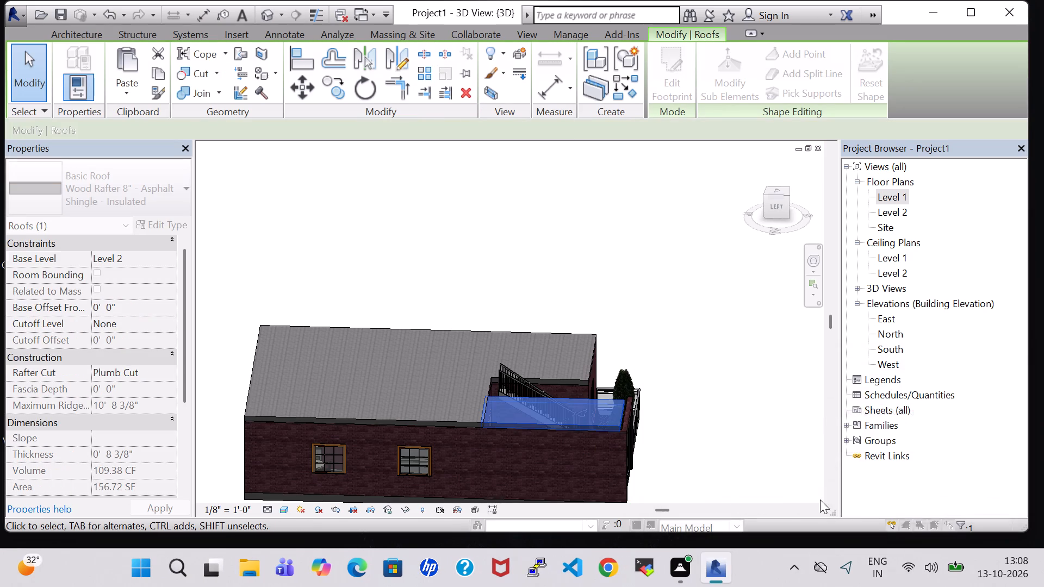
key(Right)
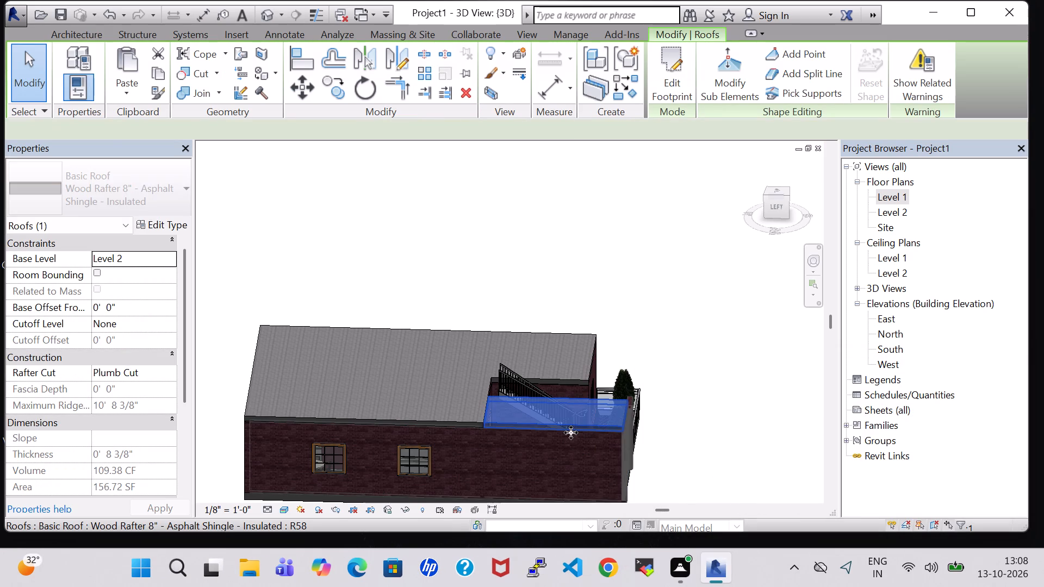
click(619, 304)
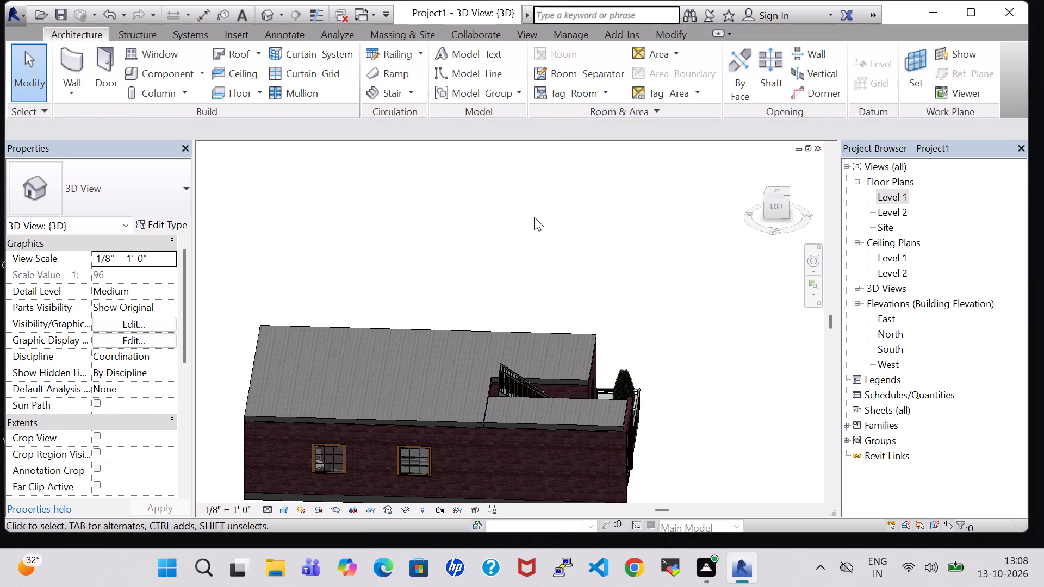
Delete the separate roof over the car parking.
shift+middle_drag(534, 217, 534, 302)
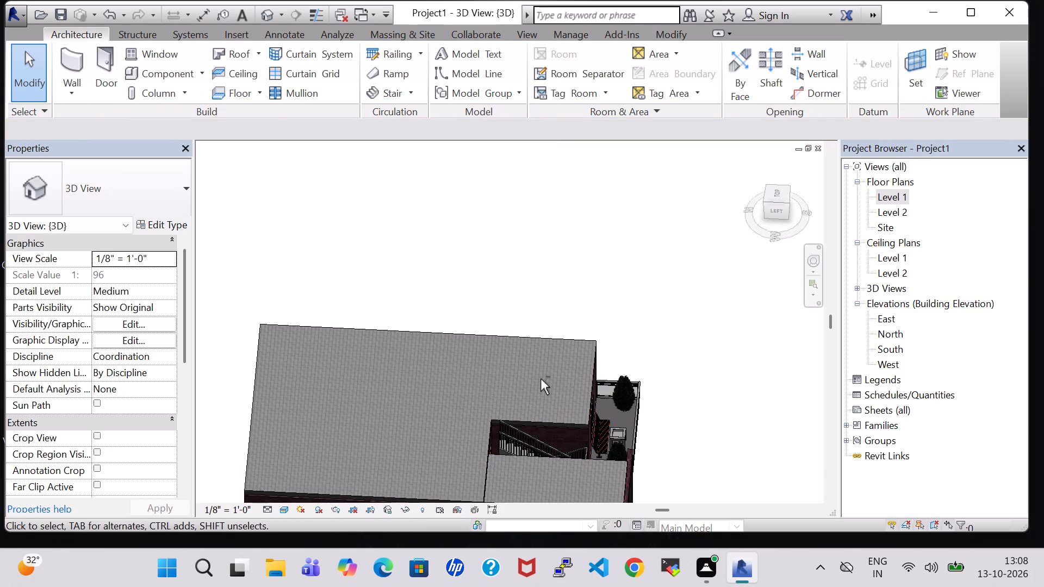
shift+middle_drag(681, 466, 664, 463)
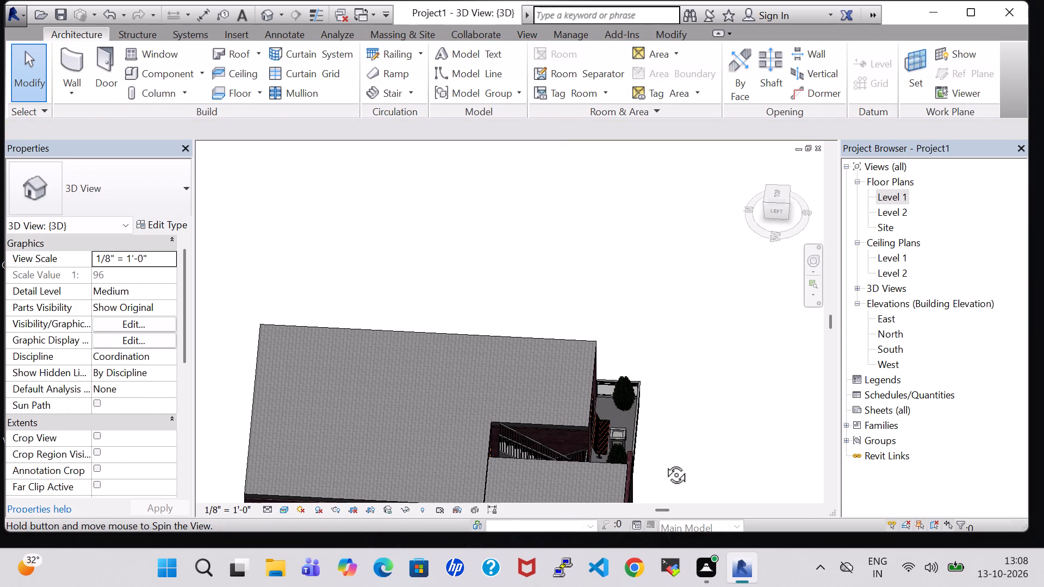
shift+middle_drag(664, 463, 658, 375)
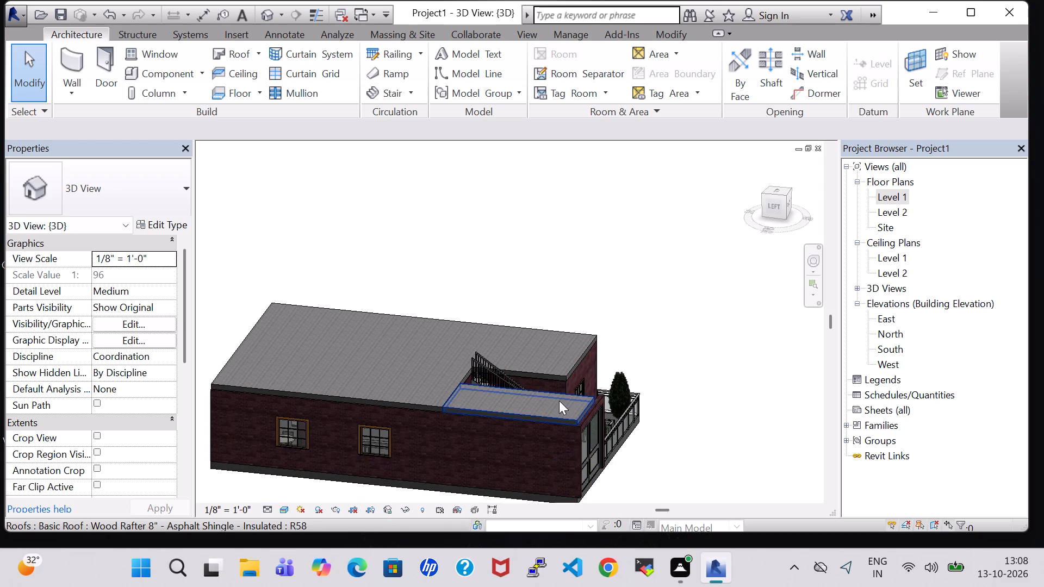
click(559, 398)
key(Delete)
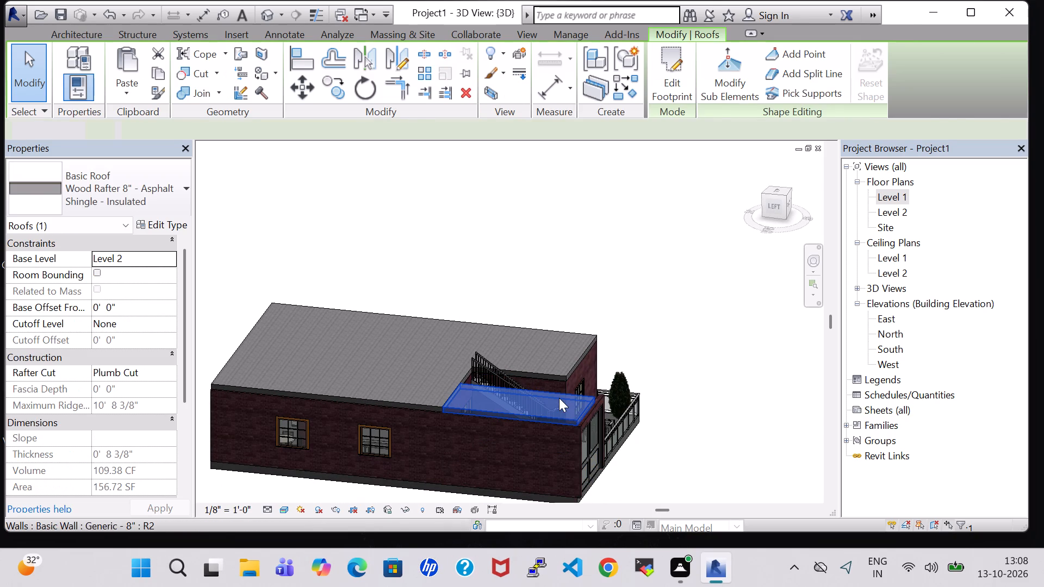
Open the main house roof's footprint for editing and show the sketch in the Level 1 floor plan.
double_click(884, 197)
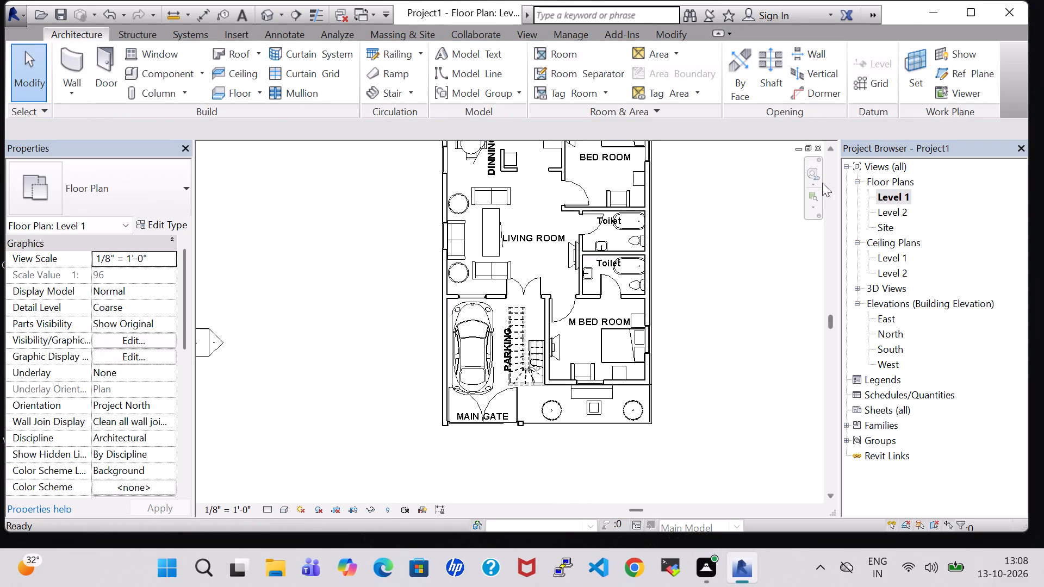
click(262, 15)
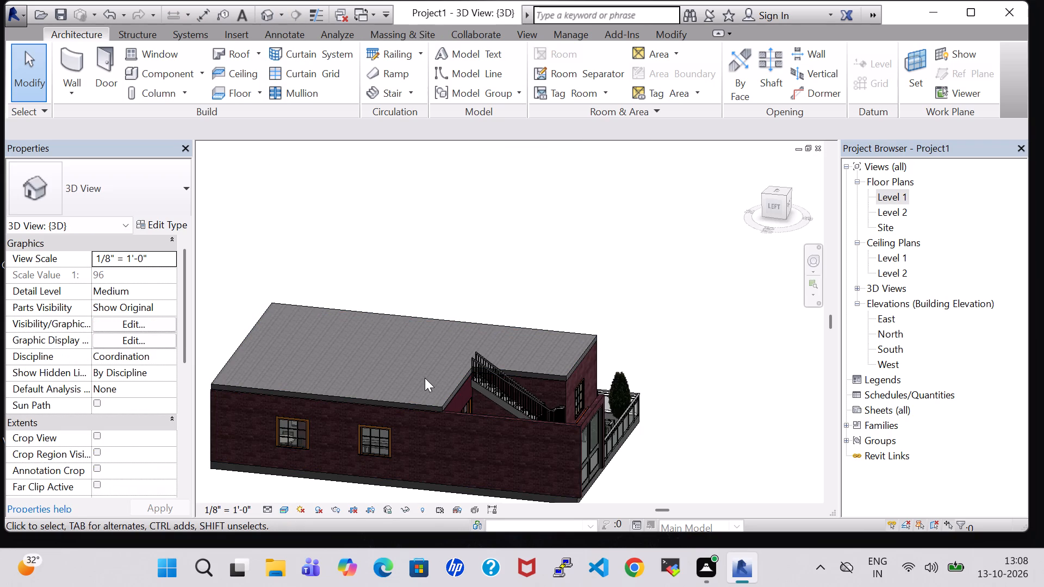
double_click(434, 319)
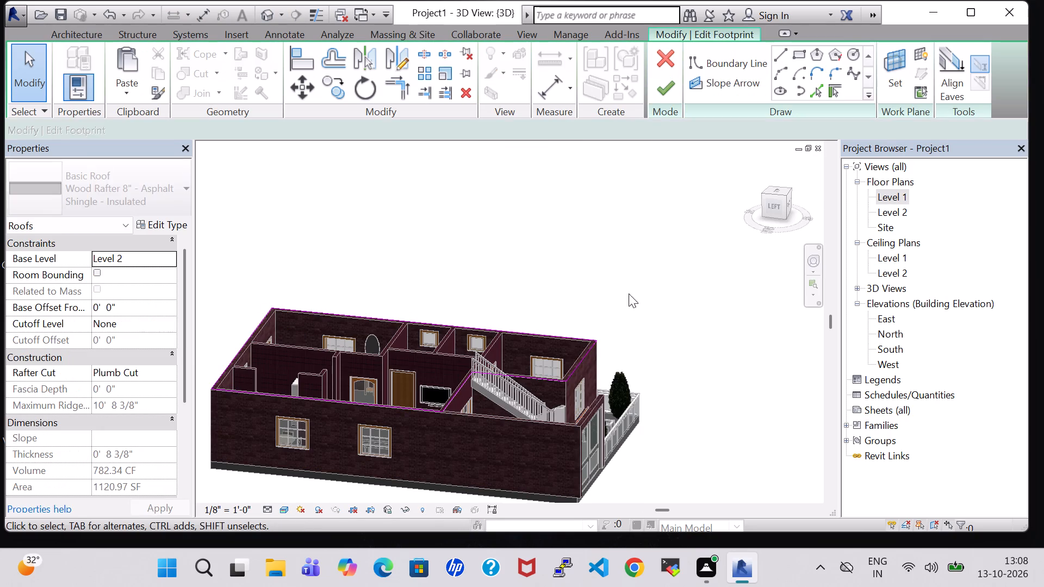
double_click(905, 201)
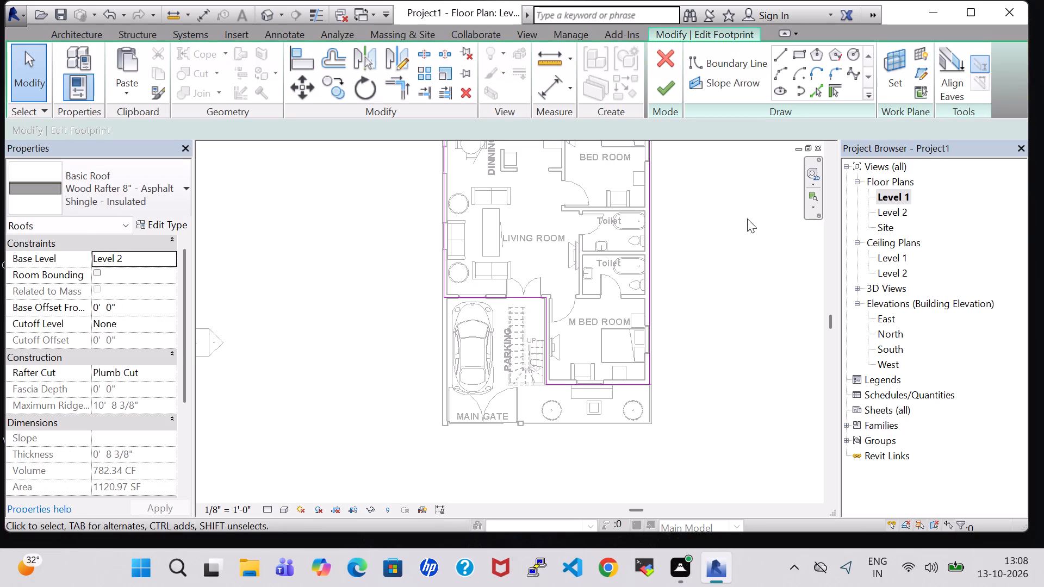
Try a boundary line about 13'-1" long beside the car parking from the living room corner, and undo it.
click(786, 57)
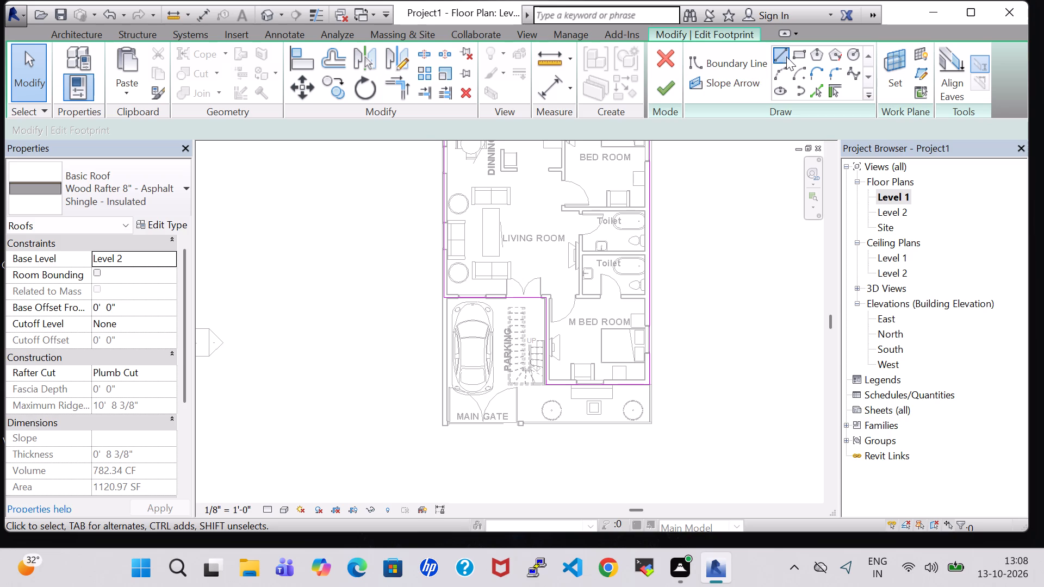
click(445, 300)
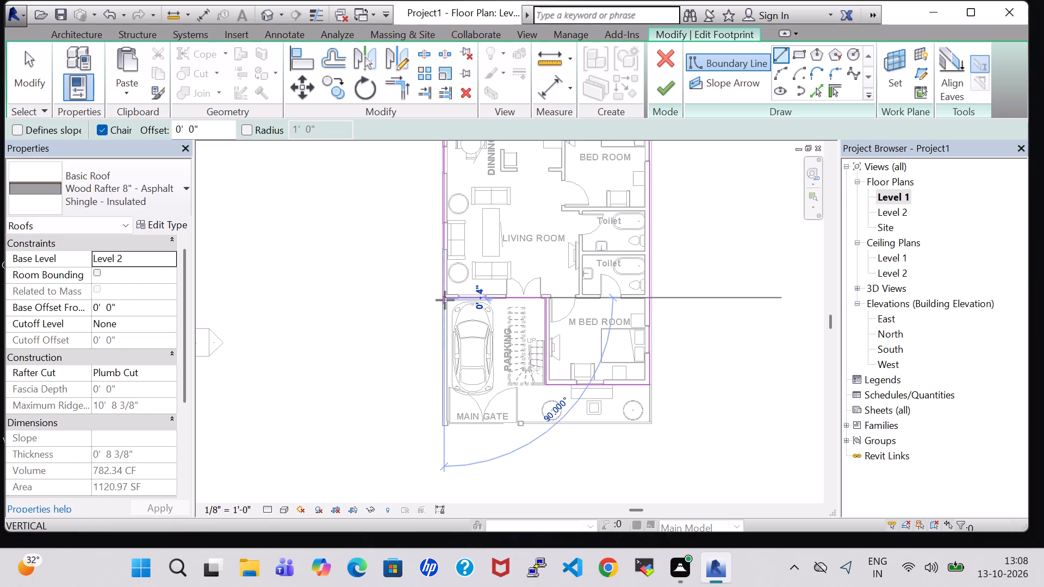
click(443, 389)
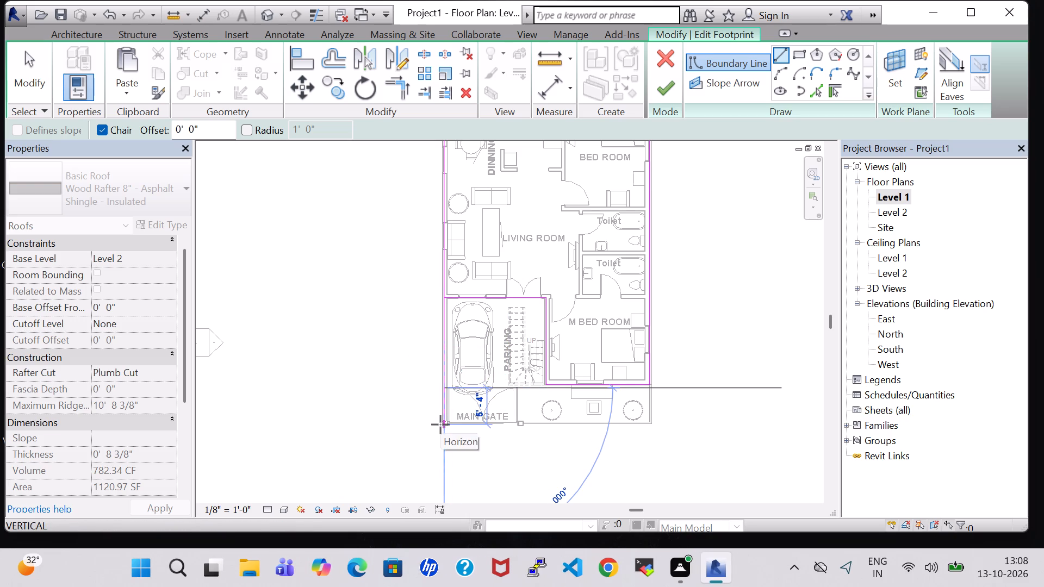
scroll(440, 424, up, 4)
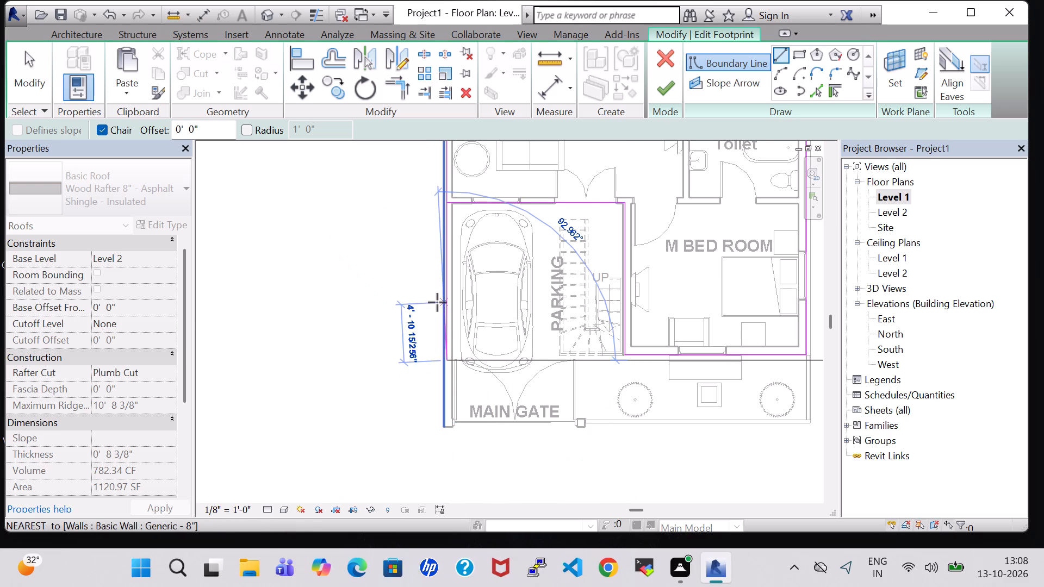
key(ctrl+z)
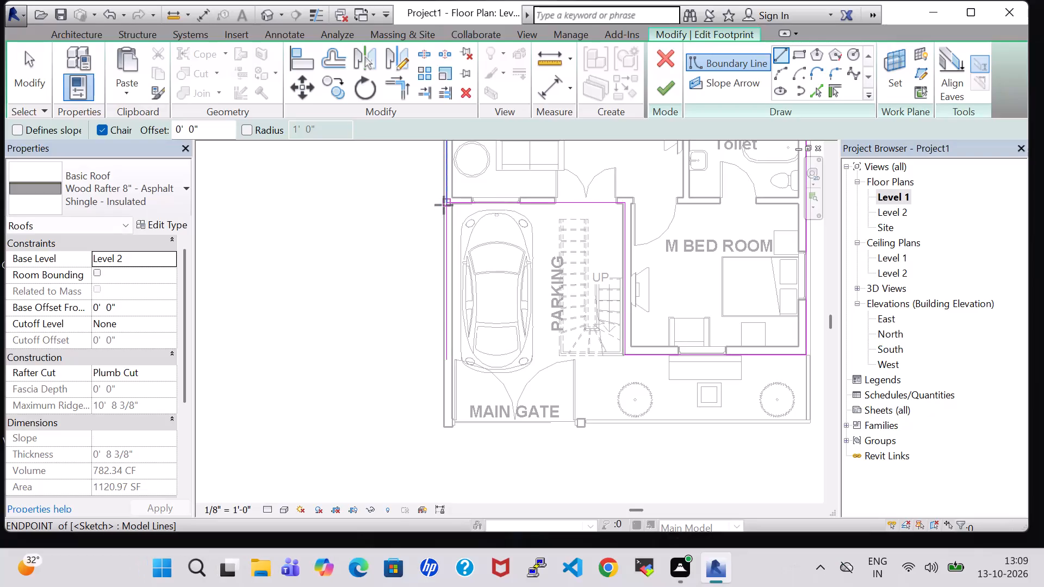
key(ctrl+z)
Delete the footprint's long boundary line along the outer wall of the living room and dining area.
scroll(437, 282, up, 4)
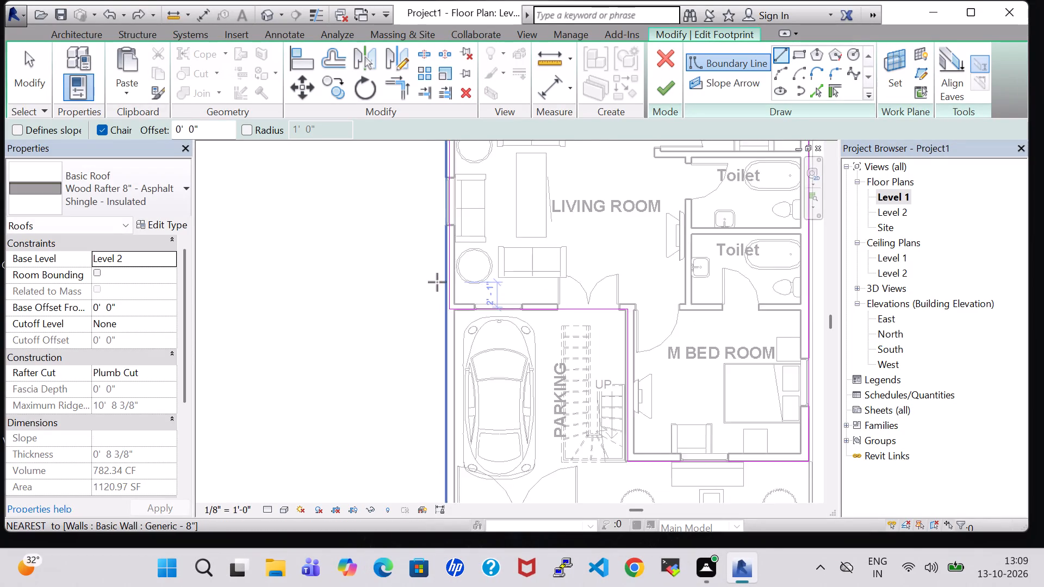
scroll(437, 282, up, 4)
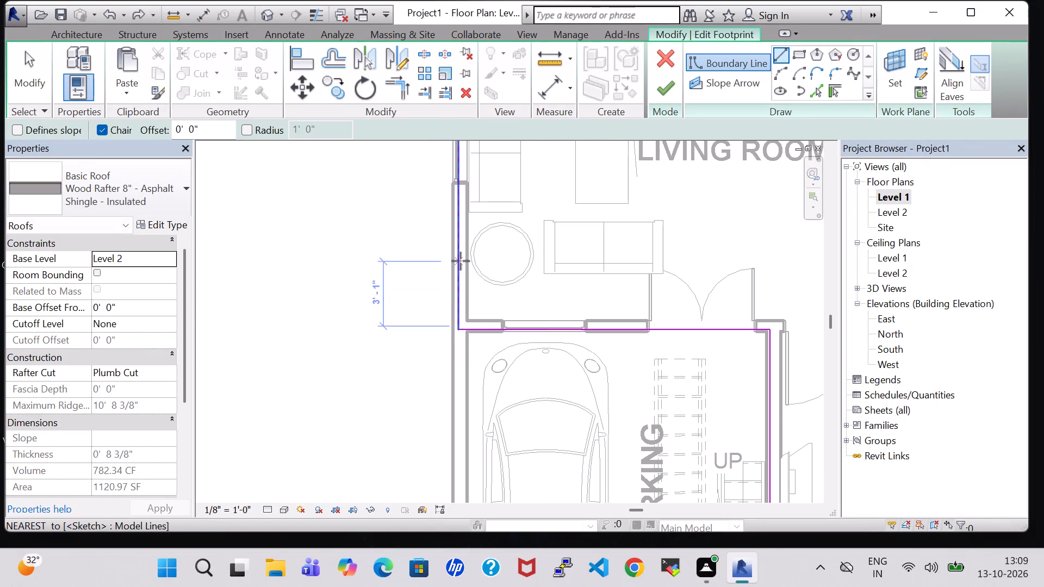
scroll(417, 292, down, 2)
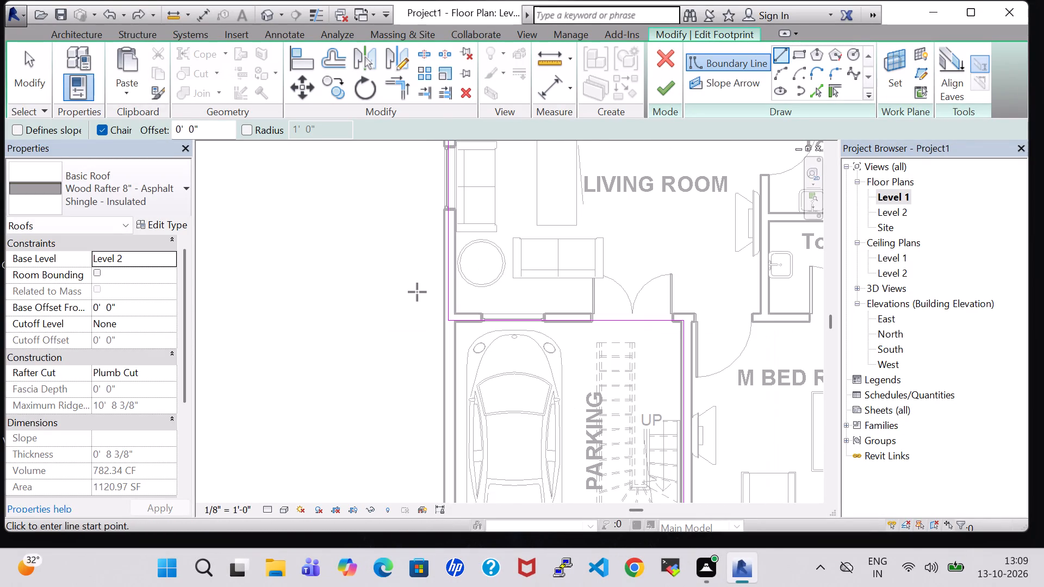
scroll(417, 290, down, 1)
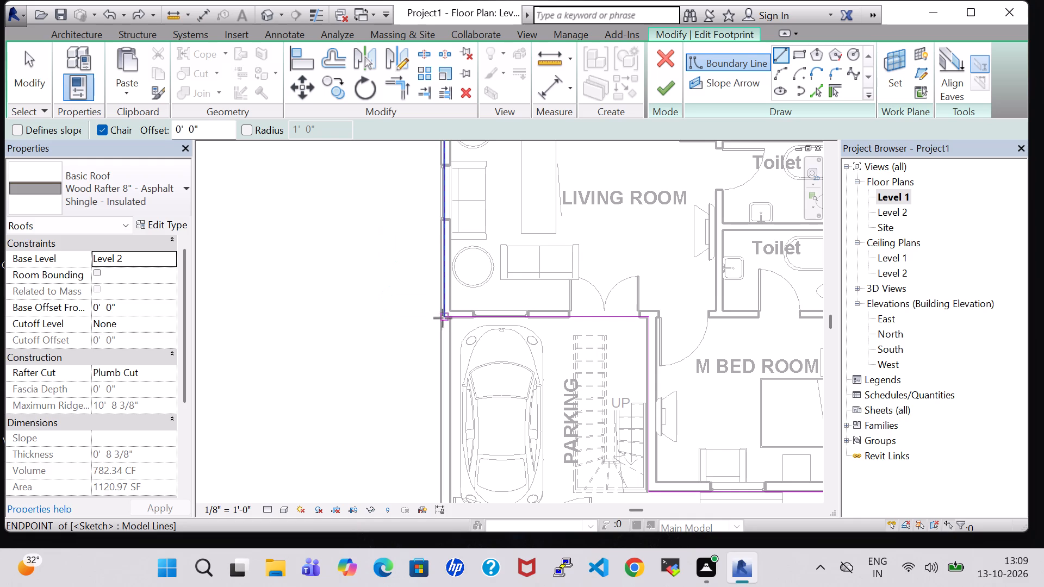
key(Escape)
click(444, 296)
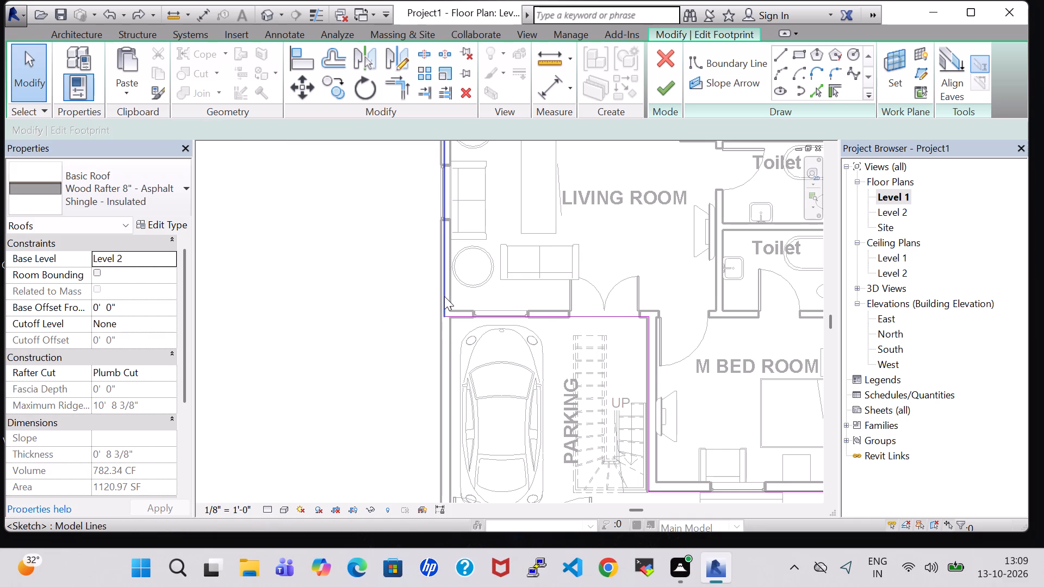
key(Delete)
Redraw the deleted boundary along the wall's outer face from parking corner to dining area corner, joining it to the rear edge with a 4" segment.
scroll(444, 296, down, 2)
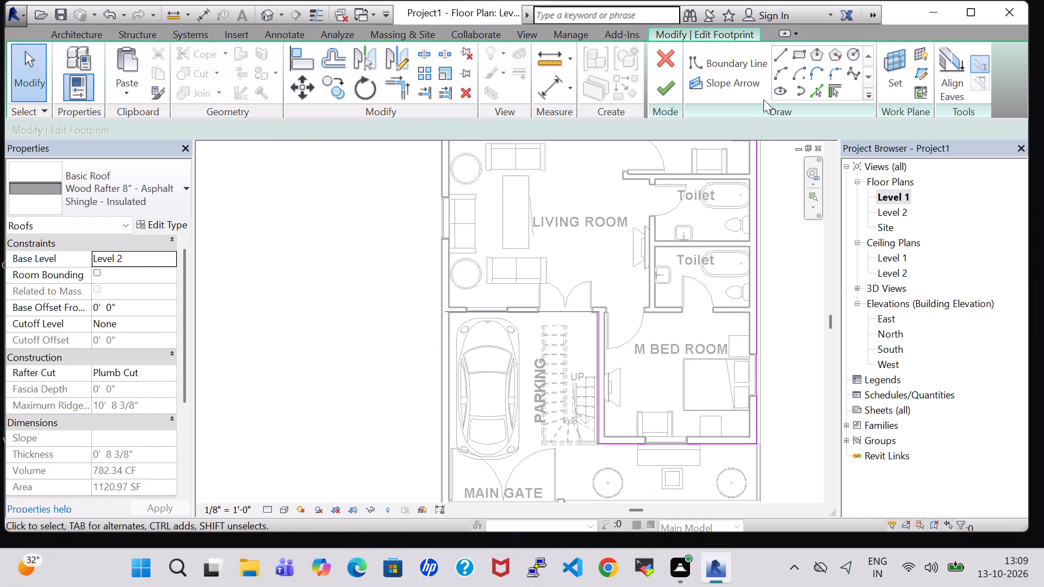
click(782, 52)
scroll(365, 333, up, 5)
click(525, 289)
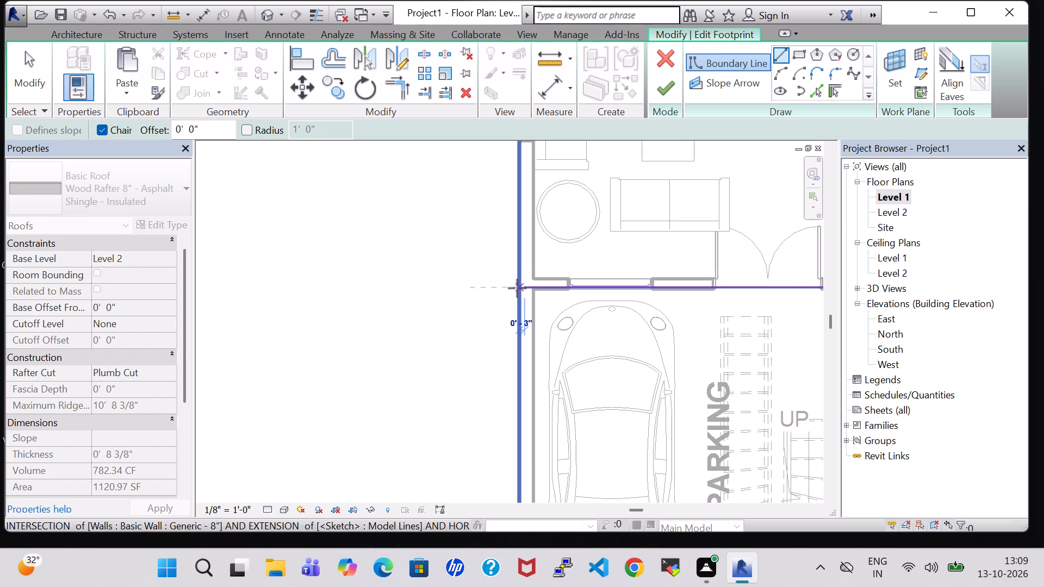
click(517, 288)
middle_drag(518, 229, 529, 331)
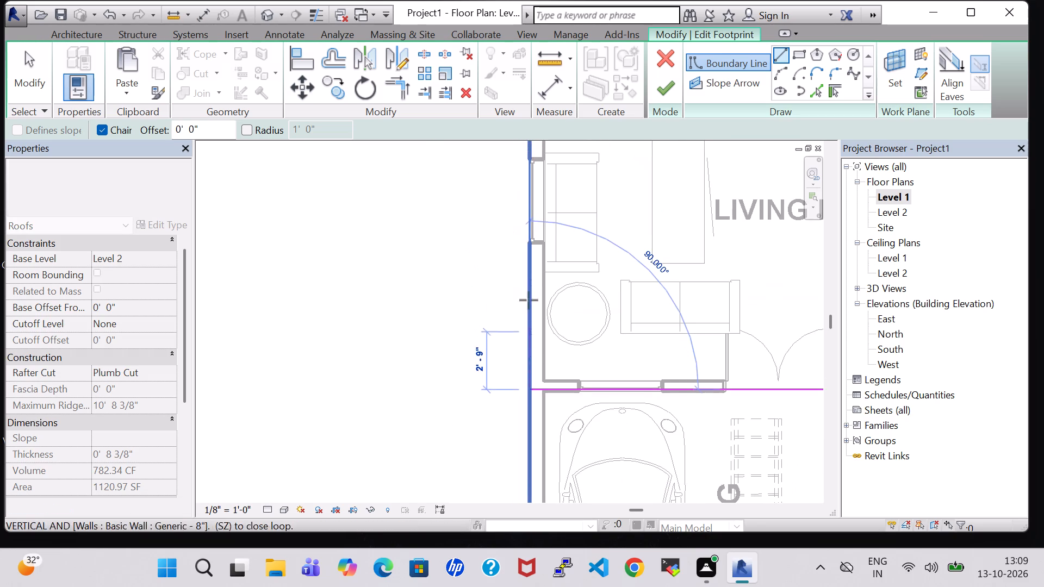
scroll(529, 216, up, 1)
middle_drag(529, 216, 529, 410)
scroll(529, 357, down, 6)
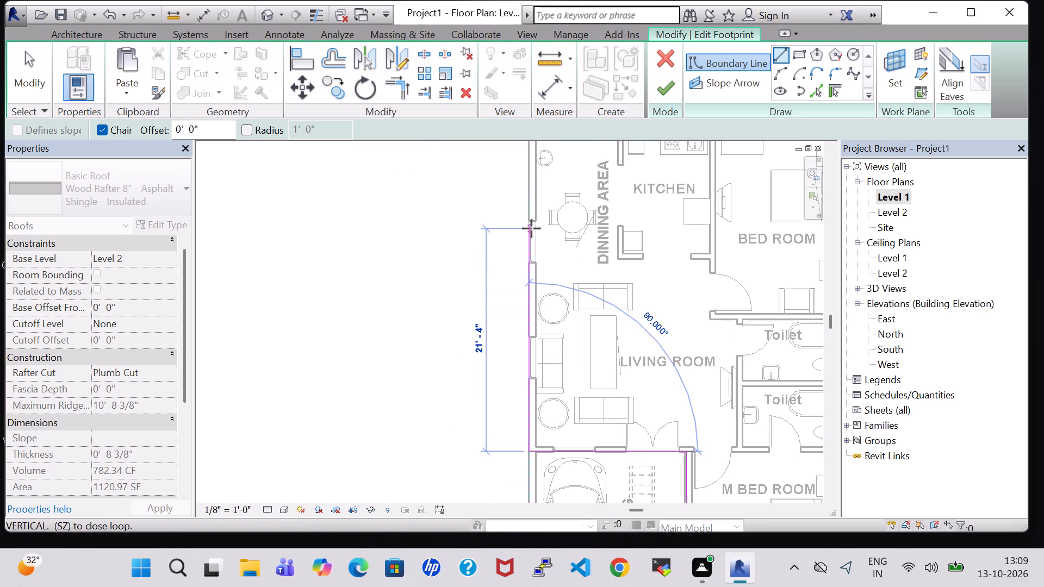
middle_drag(531, 228, 529, 427)
scroll(531, 228, down, 1)
scroll(521, 376, up, 7)
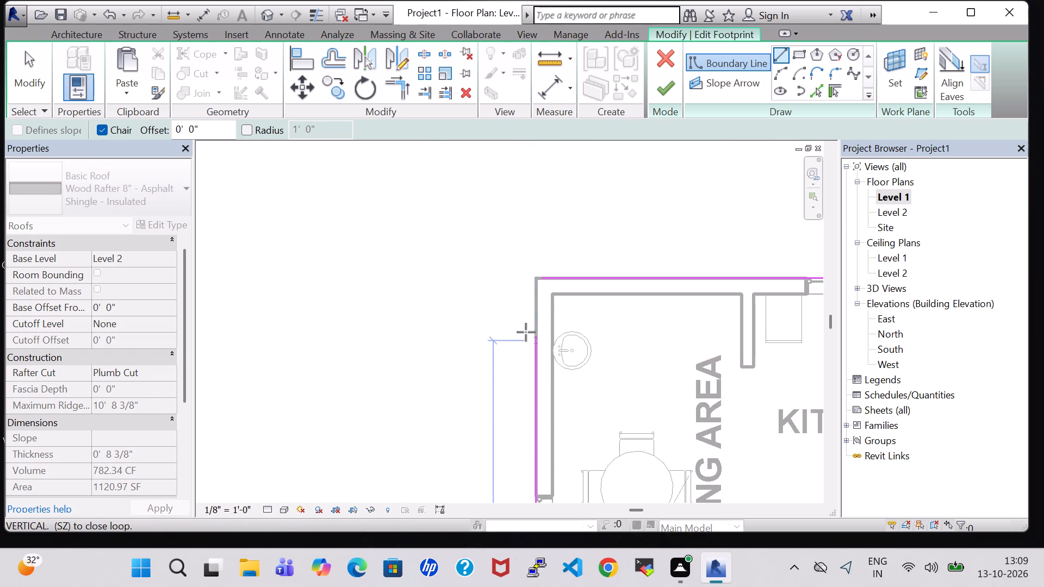
click(536, 279)
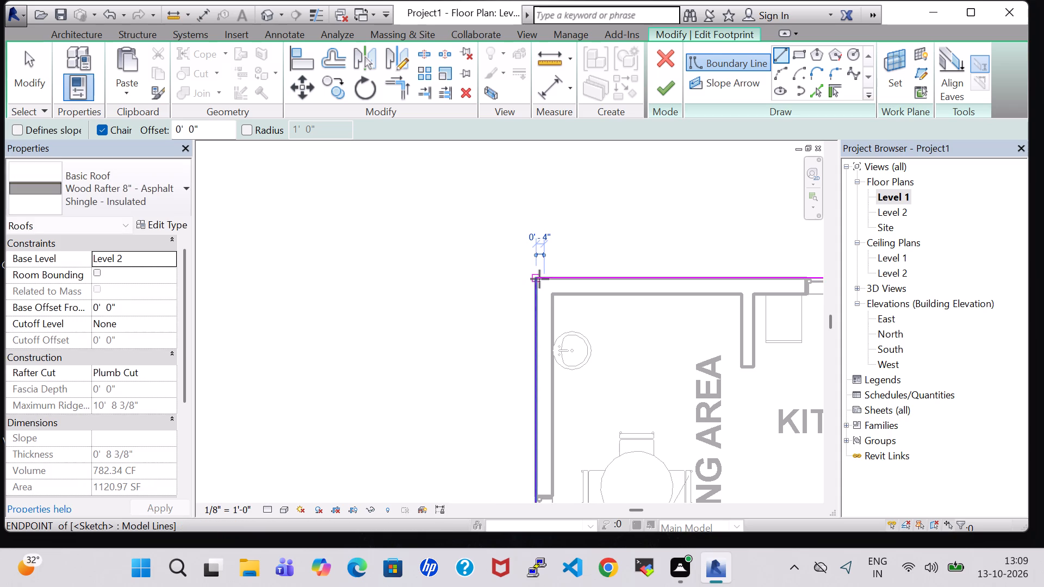
click(544, 279)
middle_drag(478, 327, 502, 226)
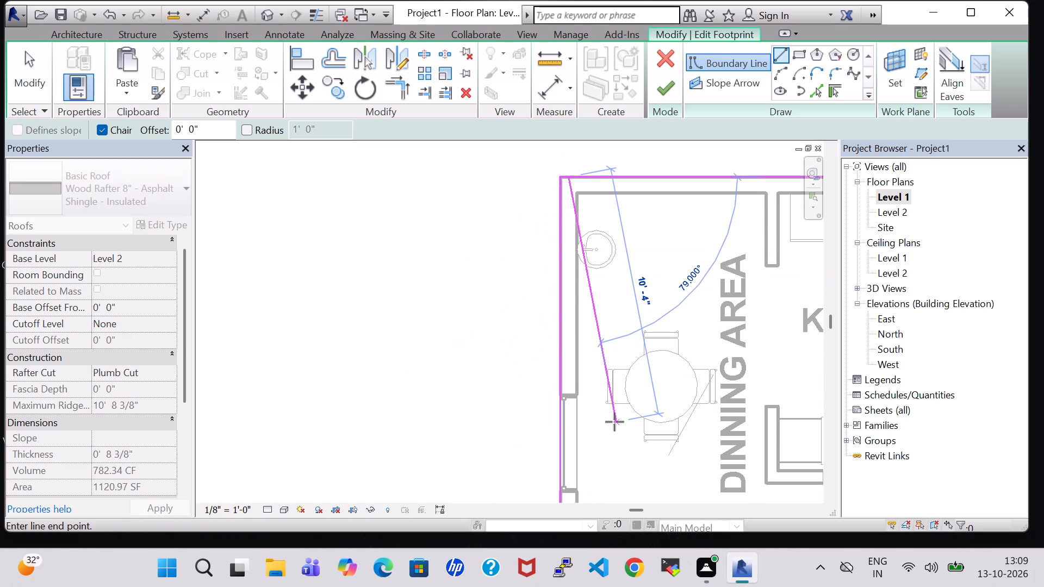
key(Escape)
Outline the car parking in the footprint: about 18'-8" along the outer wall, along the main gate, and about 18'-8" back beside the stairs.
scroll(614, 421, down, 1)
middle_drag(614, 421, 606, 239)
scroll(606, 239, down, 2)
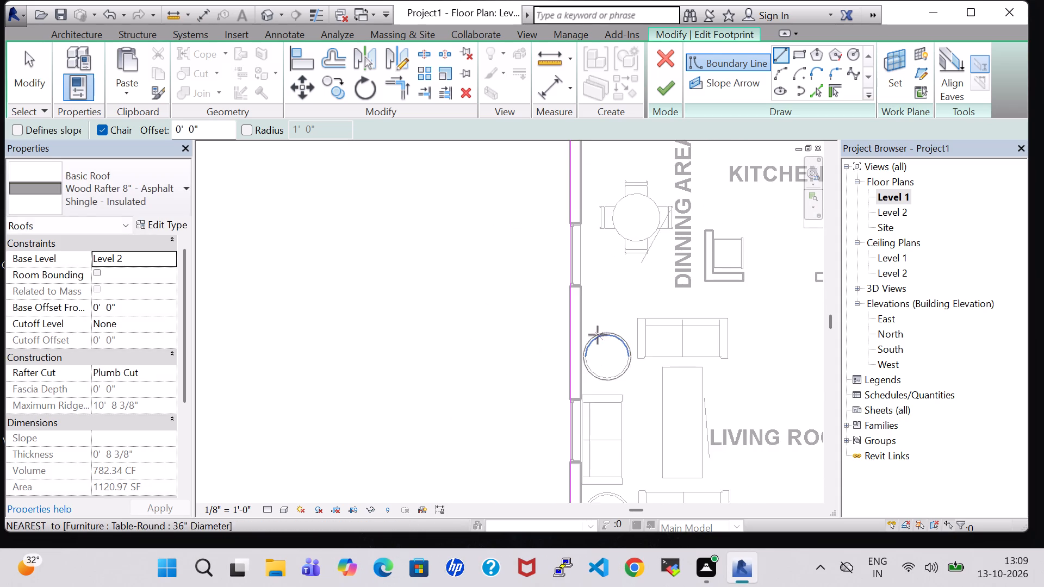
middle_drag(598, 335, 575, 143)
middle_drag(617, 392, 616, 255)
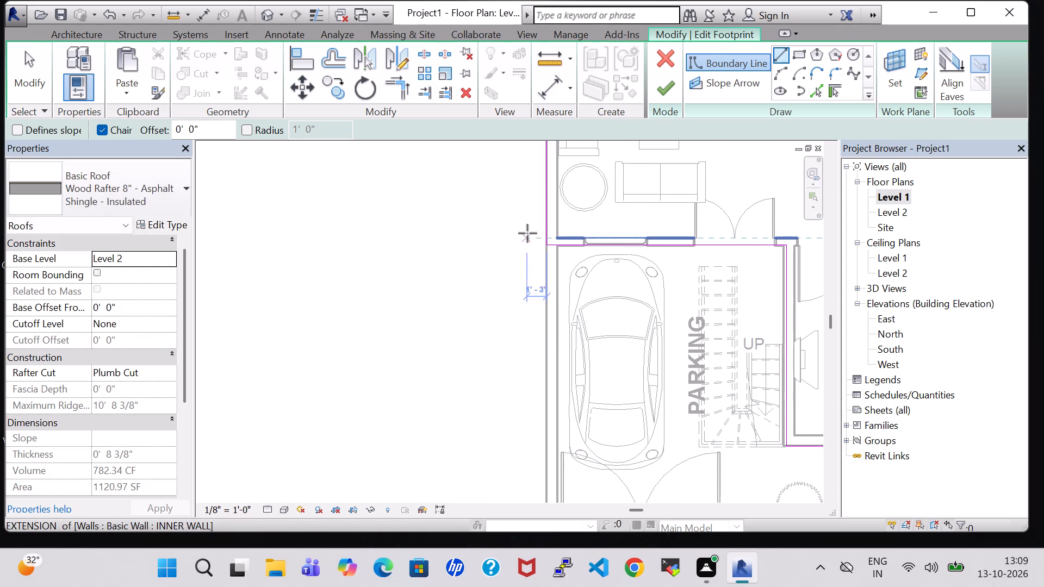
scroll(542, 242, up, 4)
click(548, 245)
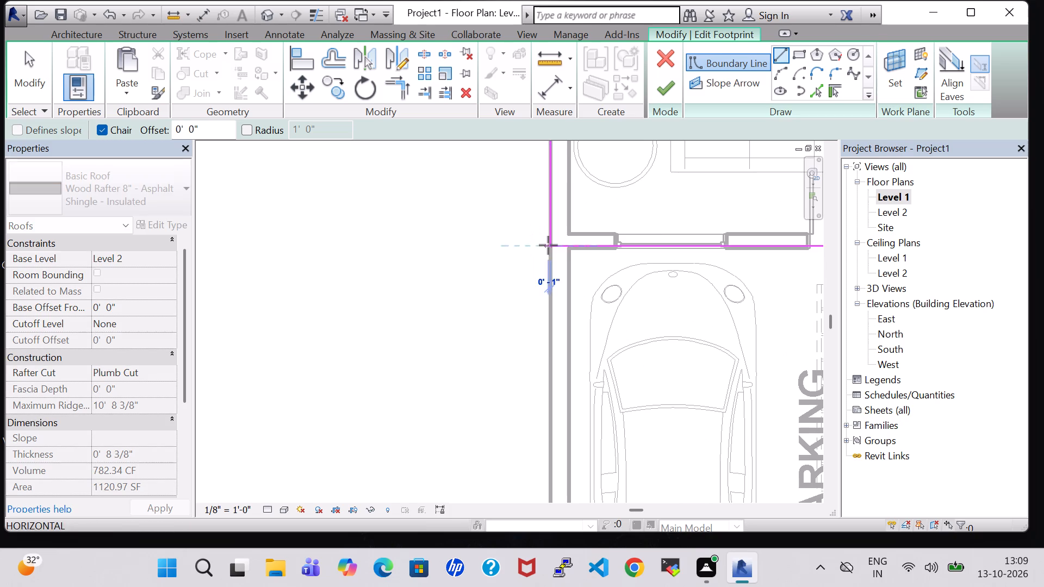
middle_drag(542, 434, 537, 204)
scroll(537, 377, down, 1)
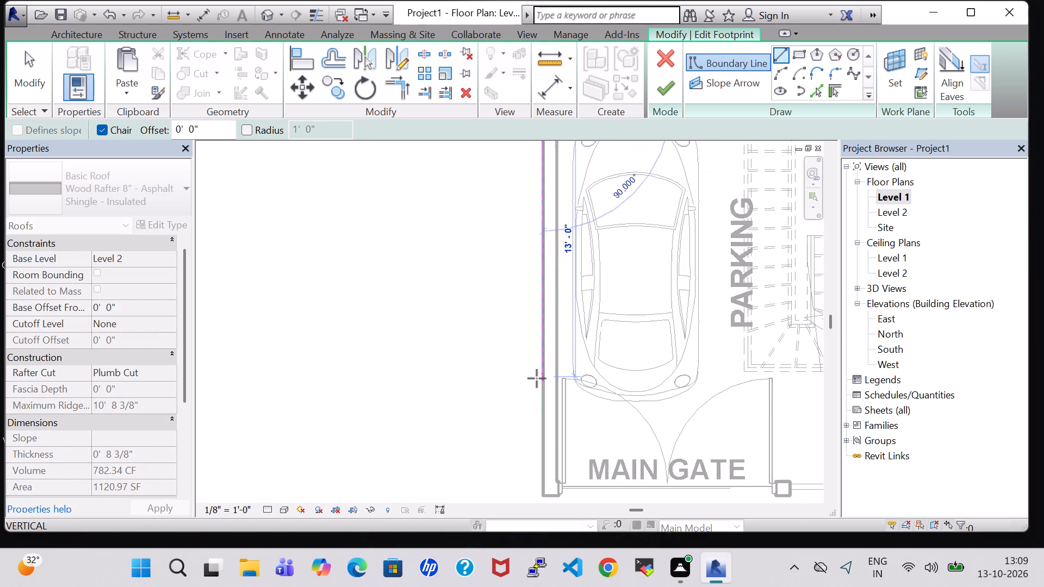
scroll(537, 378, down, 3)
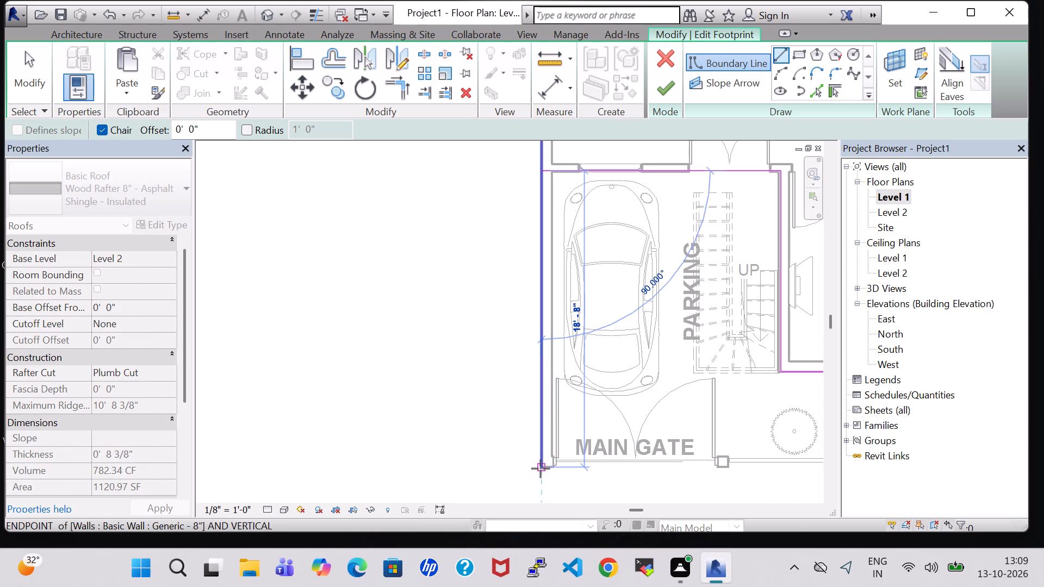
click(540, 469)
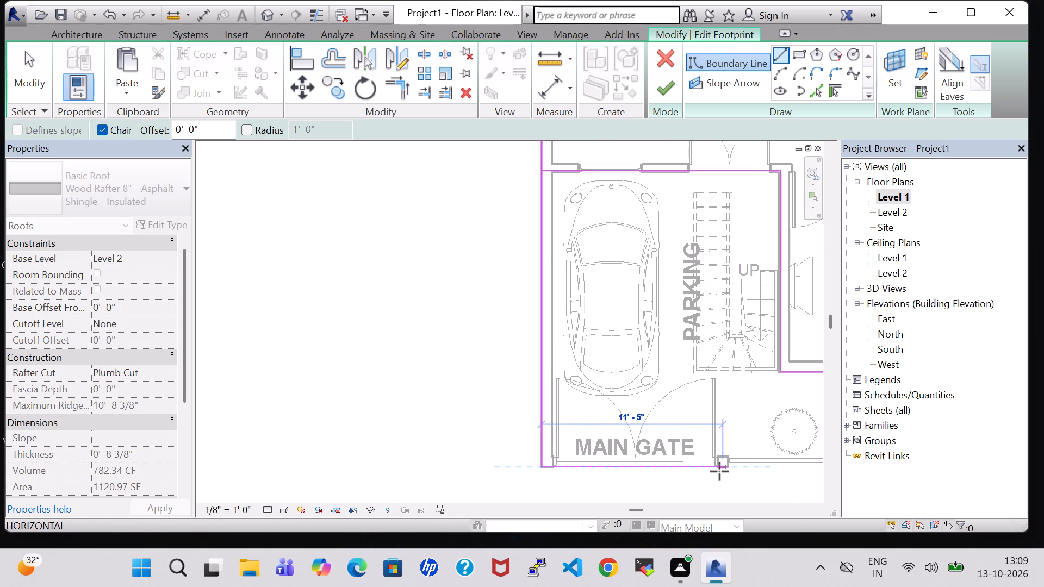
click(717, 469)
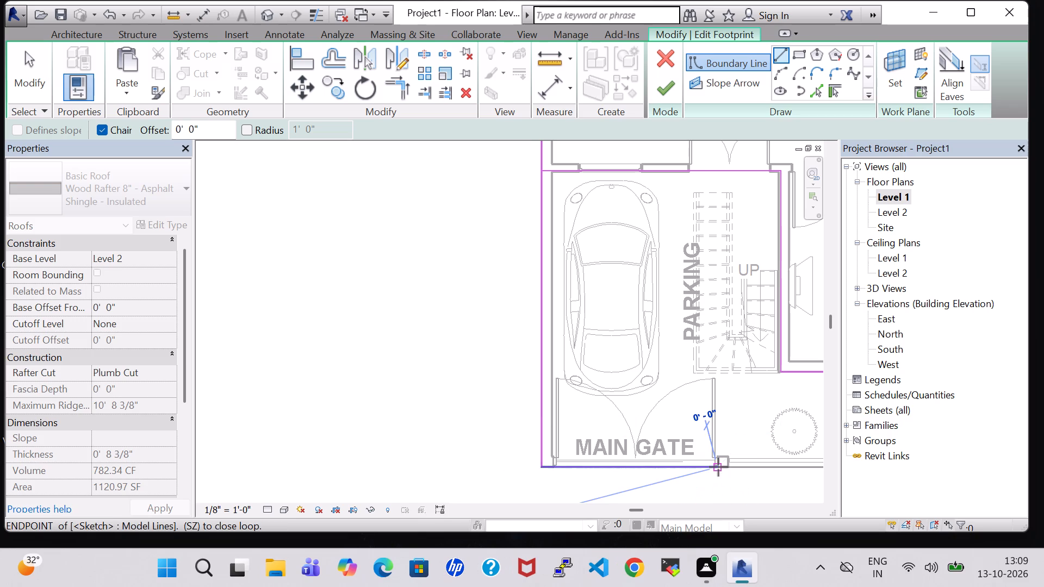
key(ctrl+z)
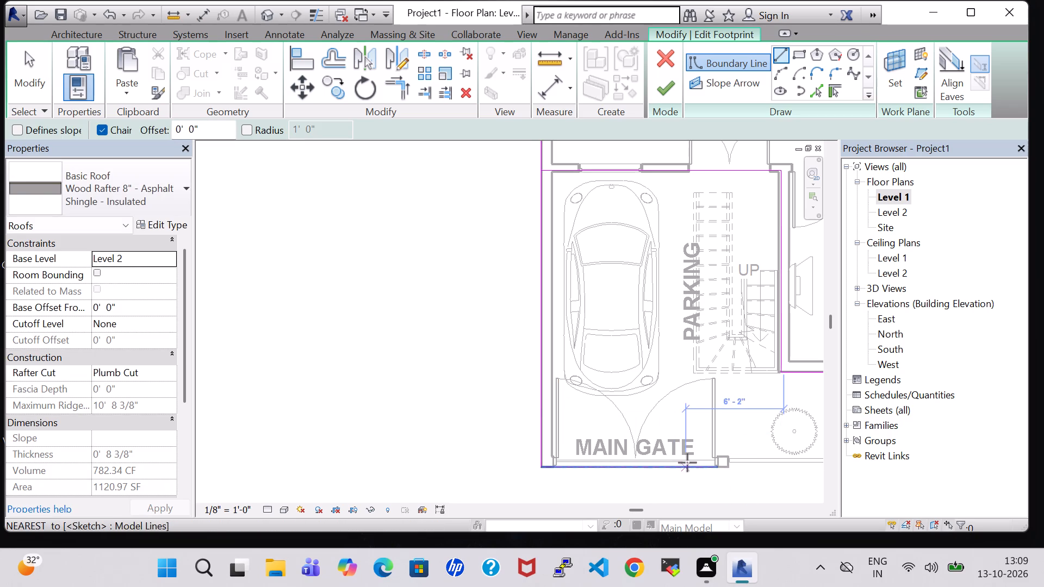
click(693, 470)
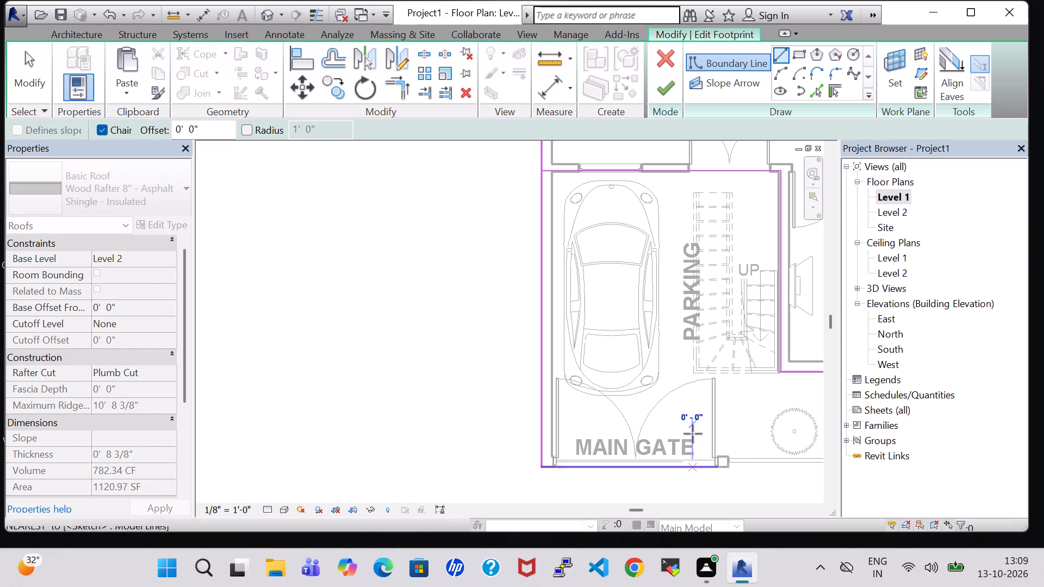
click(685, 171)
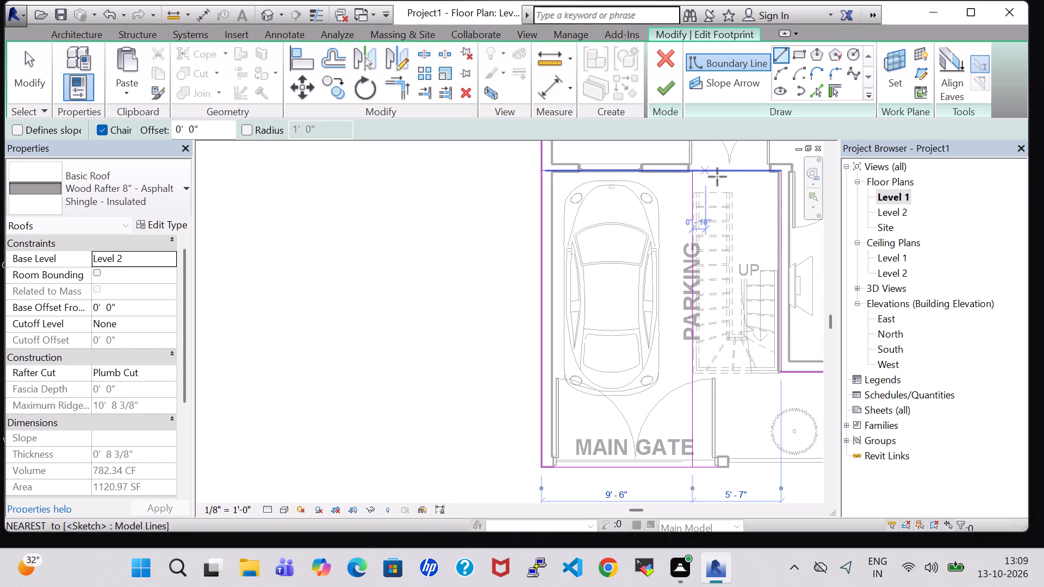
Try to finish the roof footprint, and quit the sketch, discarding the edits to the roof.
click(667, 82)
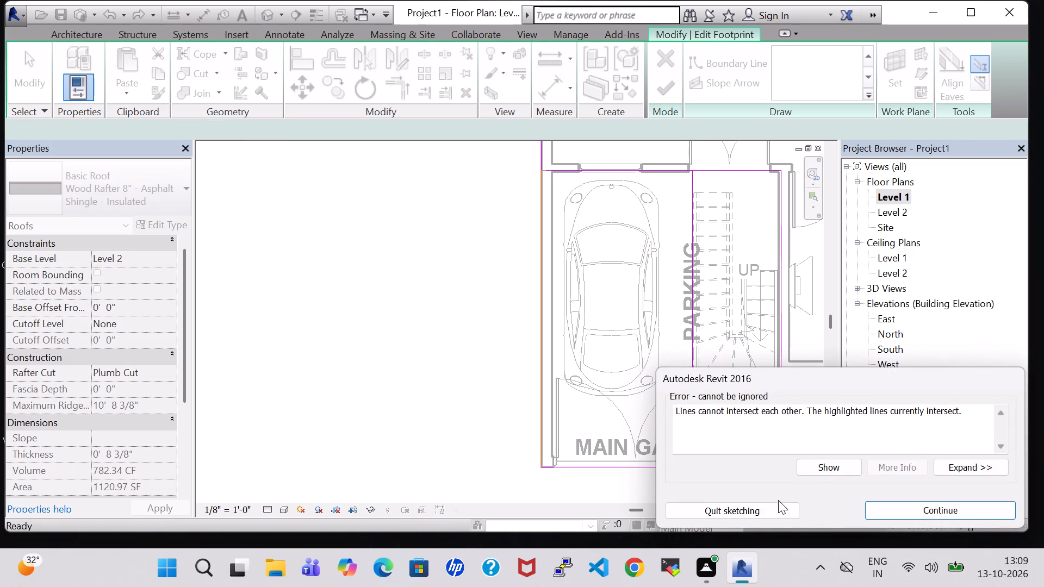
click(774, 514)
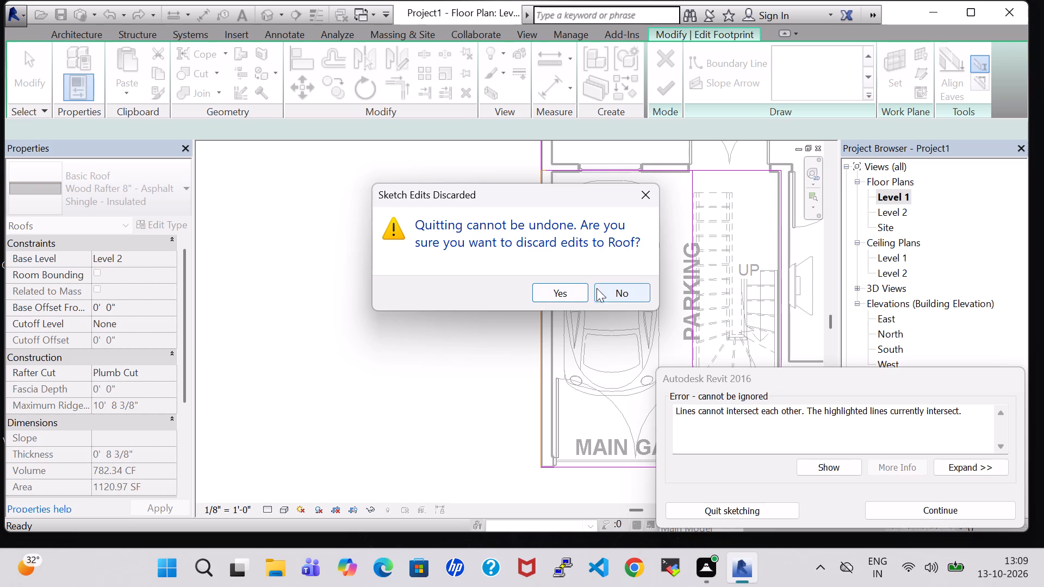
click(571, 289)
Examine the main house roof and the uncovered parking in the 3D view and the Level 1 floor plan.
scroll(568, 295, down, 2)
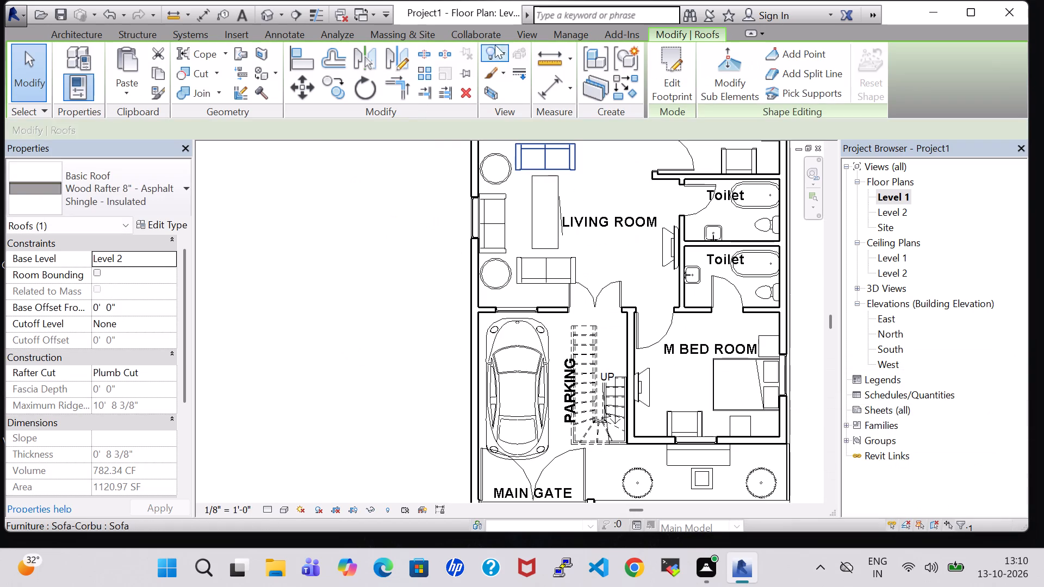
click(277, 17)
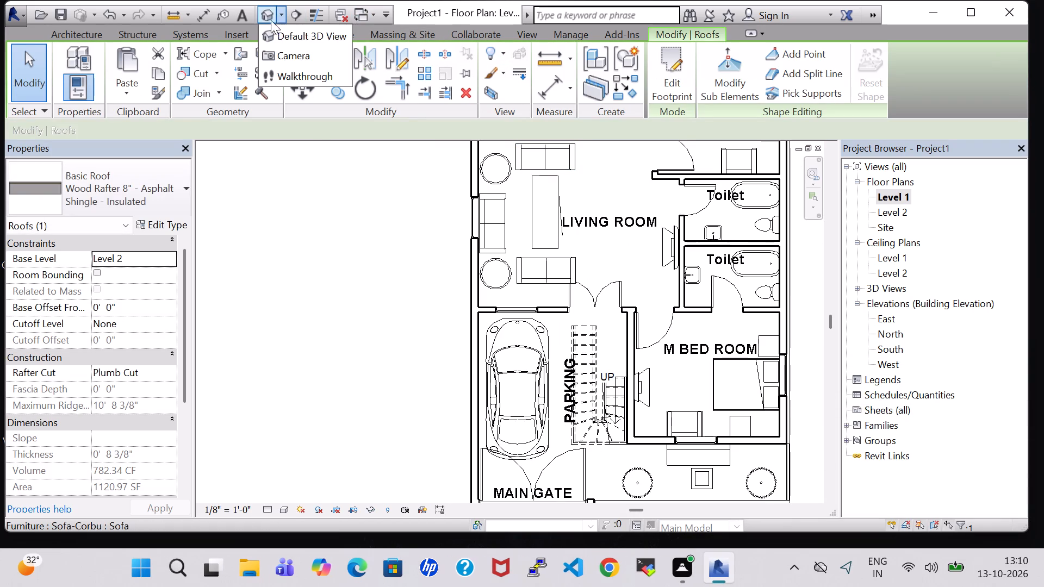
click(267, 5)
click(268, 14)
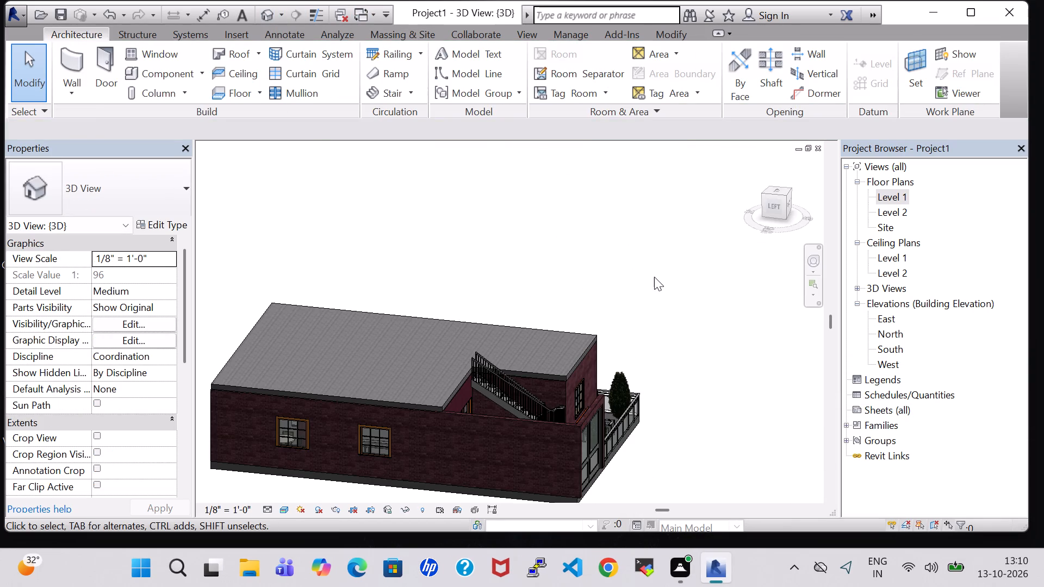
shift+middle_drag(685, 298, 637, 309)
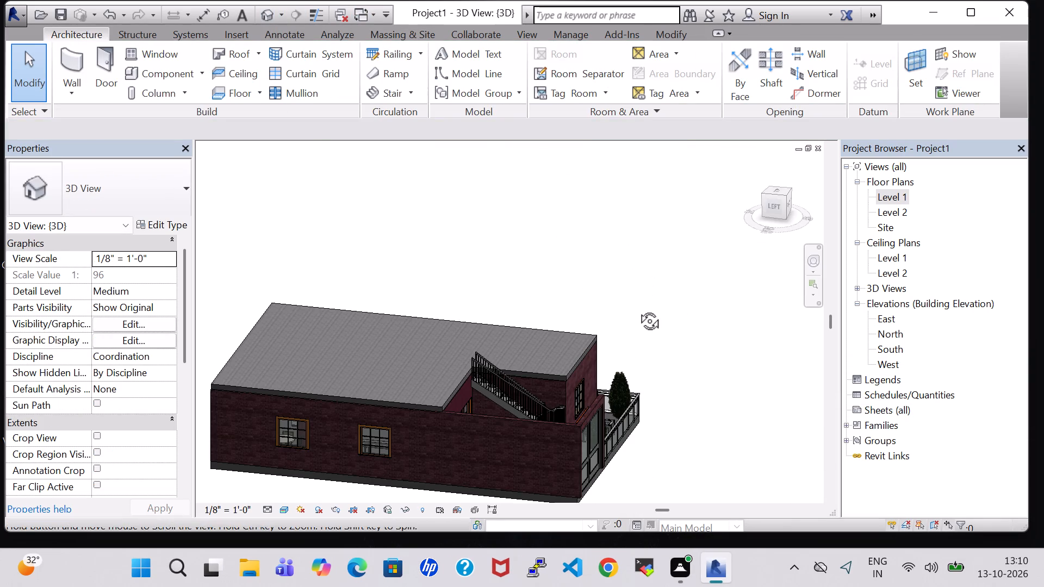
shift+middle_drag(637, 309, 492, 317)
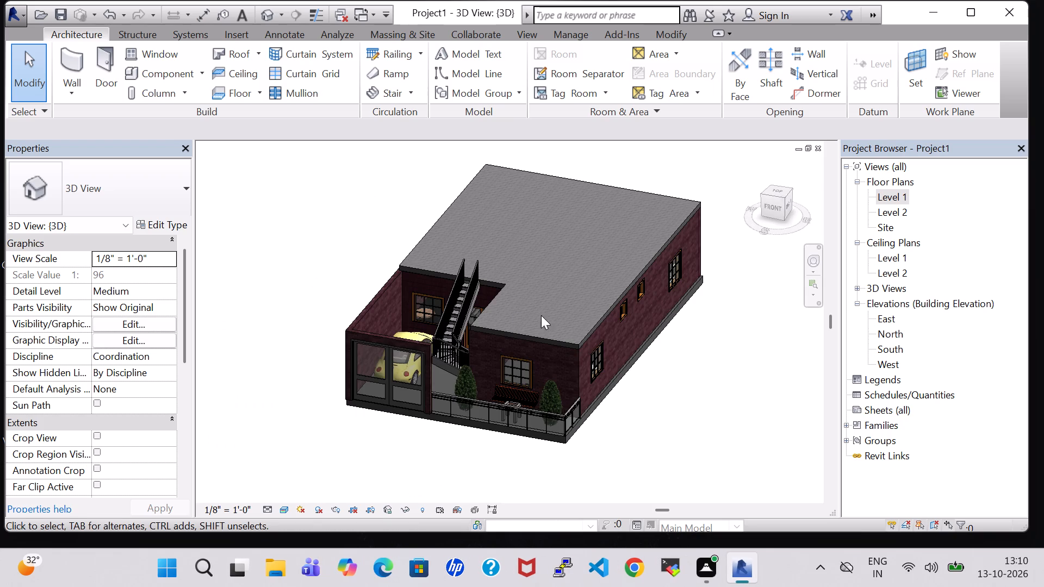
double_click(896, 194)
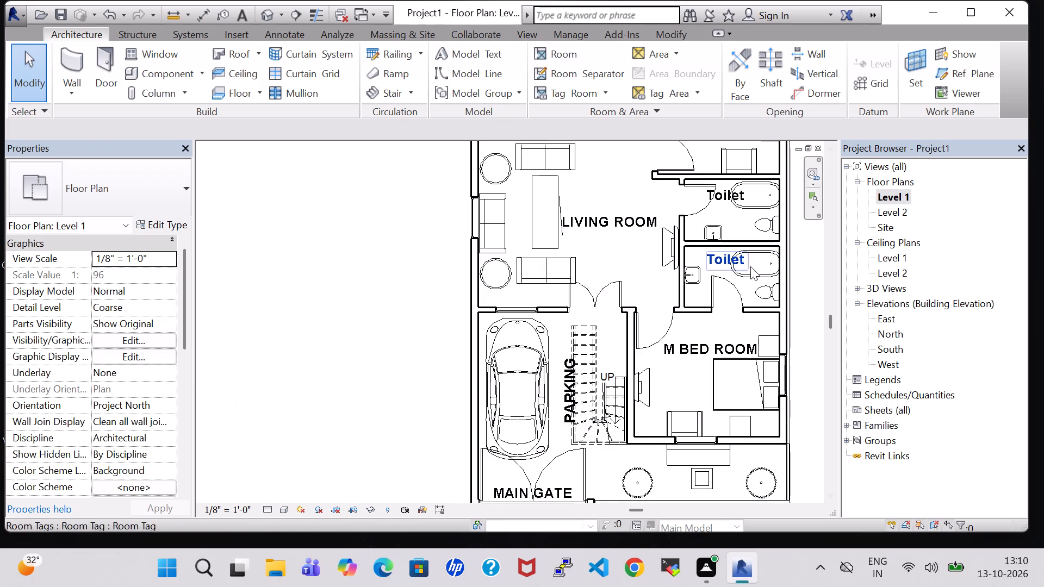
scroll(750, 266, down, 1)
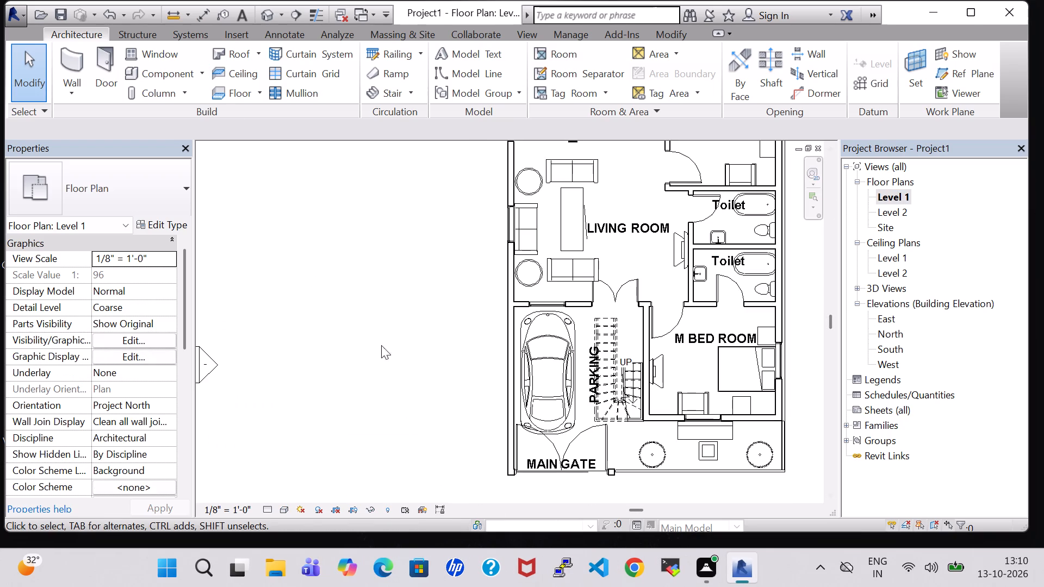
double_click(269, 18)
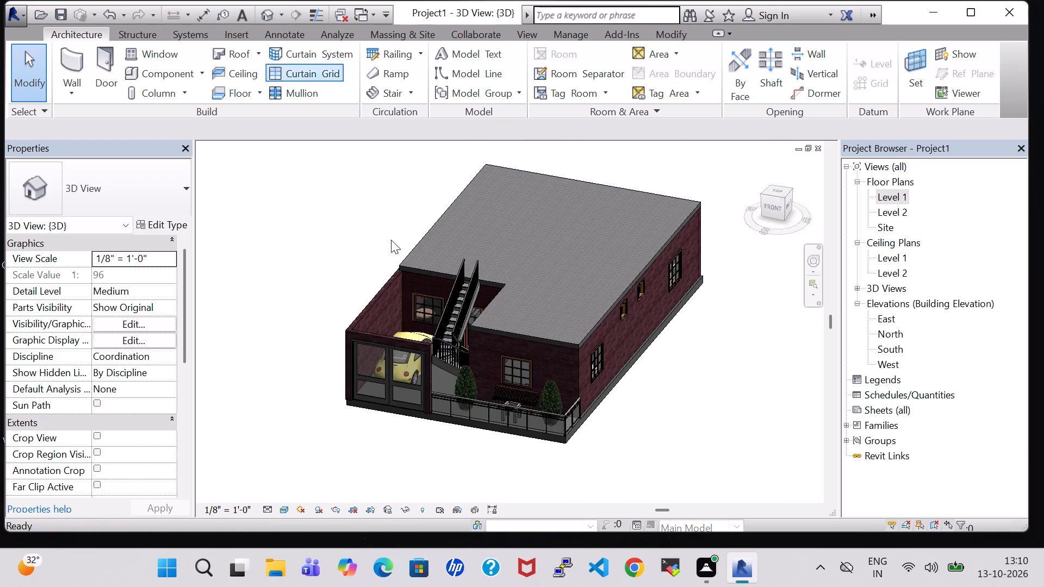
Open the main house roof's footprint for editing and show its sketch in the Level 1 floor plan.
double_click(492, 304)
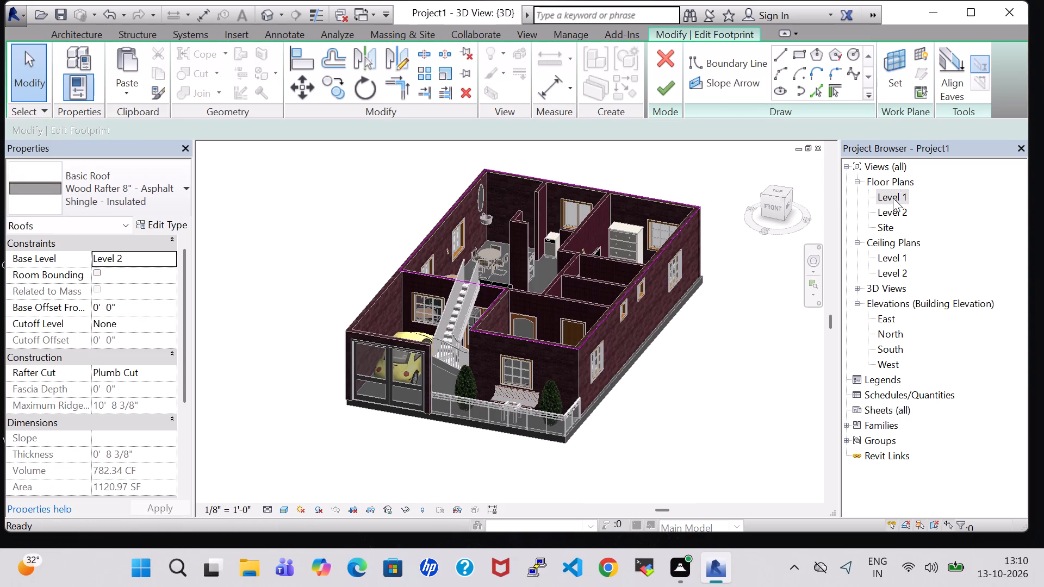
double_click(893, 199)
Delete the footprint's long boundary line along the outer wall of the living room and dining area.
scroll(556, 264, down, 1)
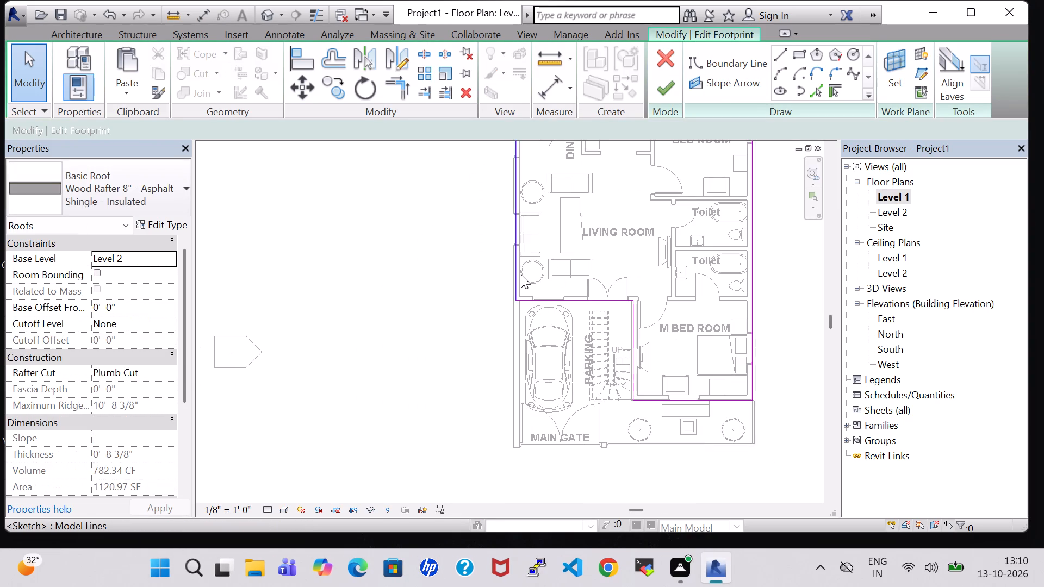
scroll(521, 274, up, 3)
click(515, 280)
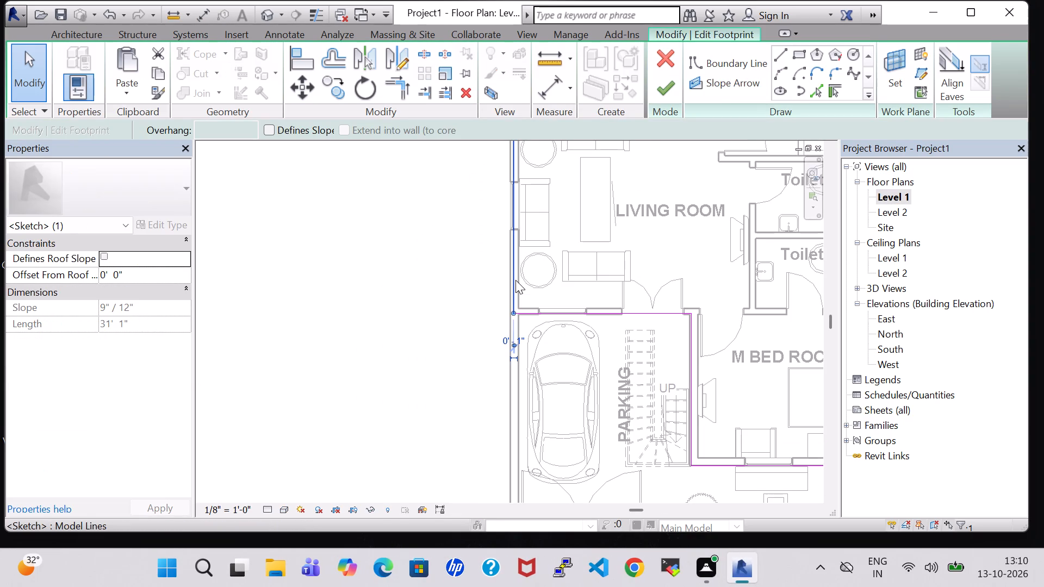
key(Delete)
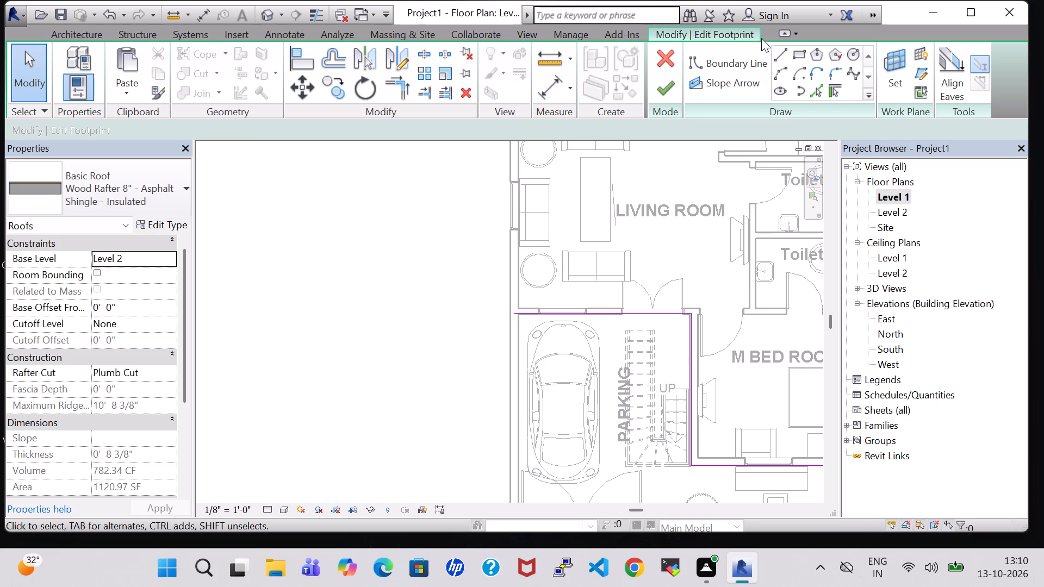
Redraw the boundary along the wall's outer face from parking corner to dining area corner, with short segments joining the parking-side and rear edges.
click(778, 53)
scroll(551, 240, up, 4)
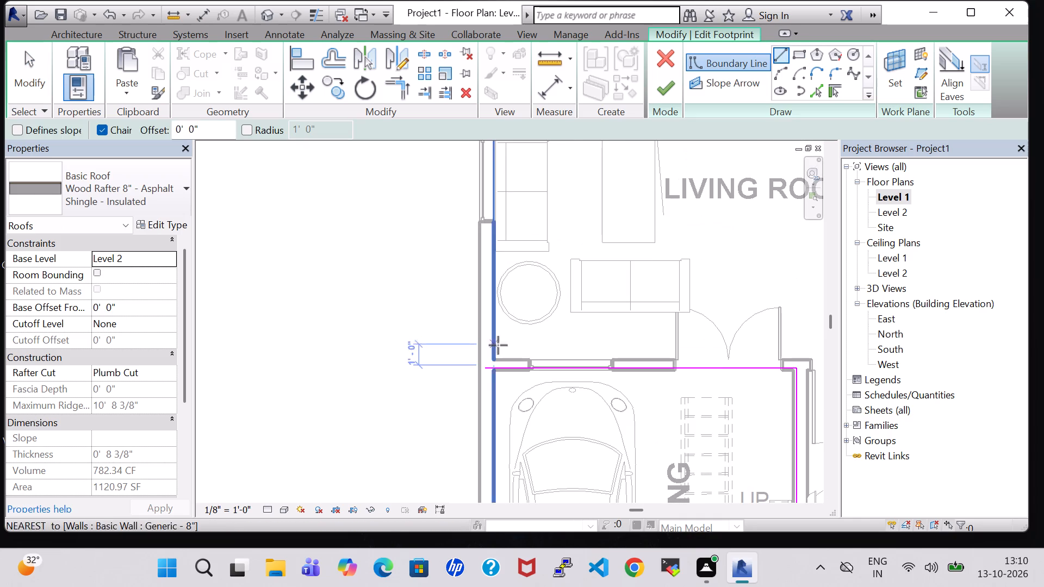
click(486, 371)
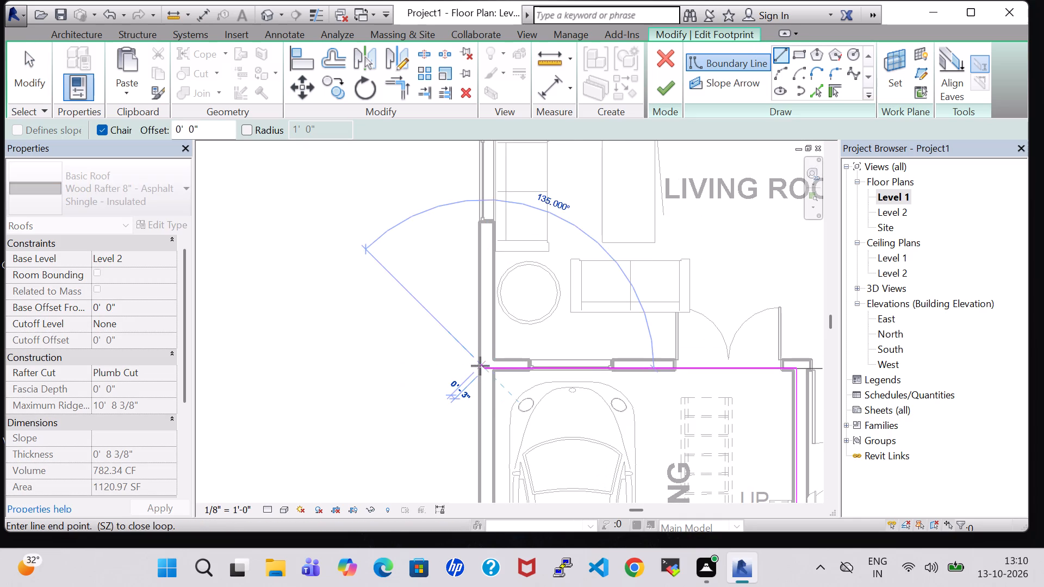
click(478, 371)
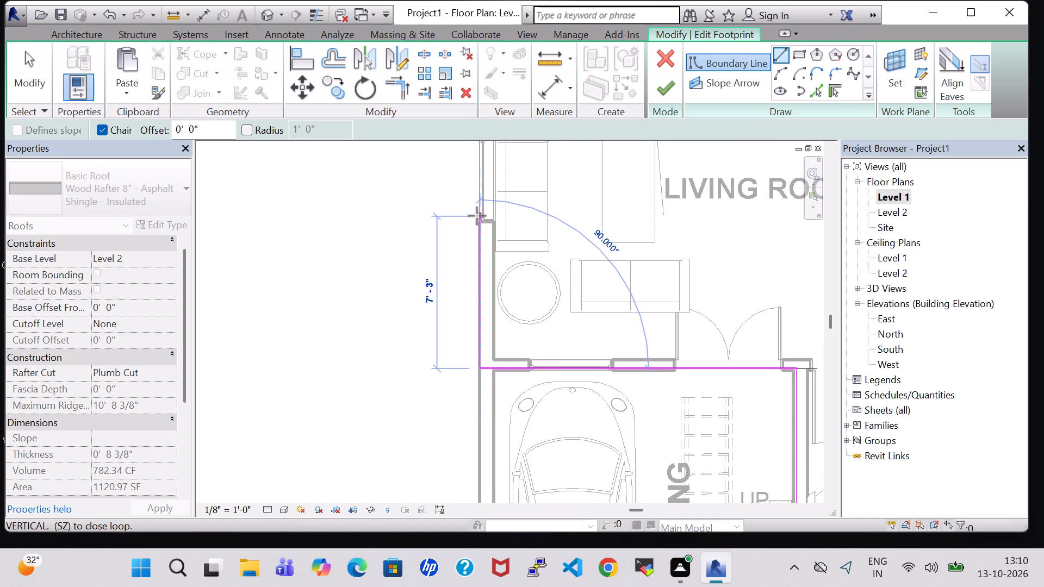
scroll(477, 216, up, 1)
middle_drag(477, 216, 461, 329)
scroll(461, 329, down, 3)
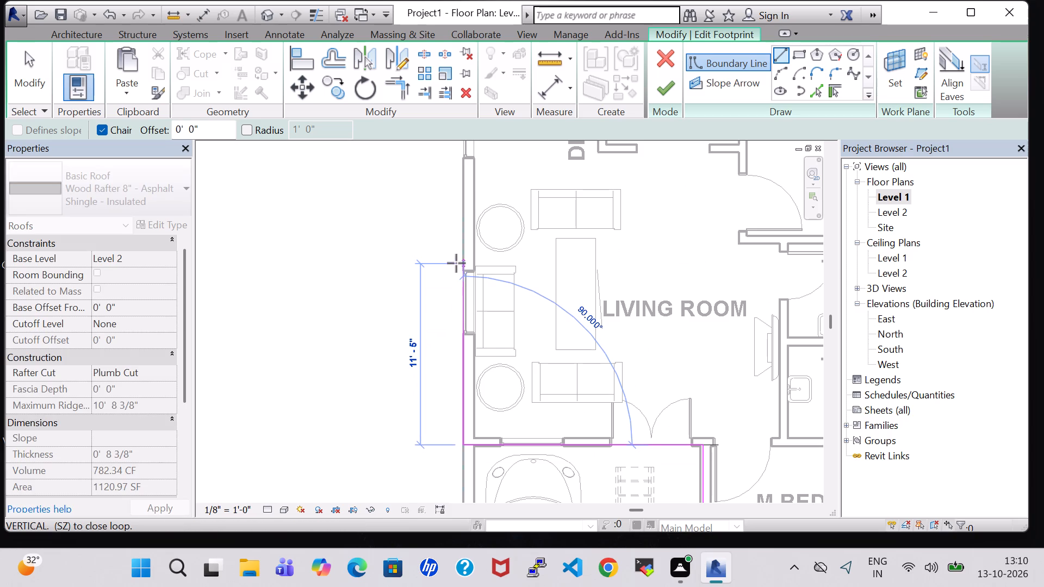
middle_drag(456, 263, 456, 411)
middle_drag(458, 185, 456, 358)
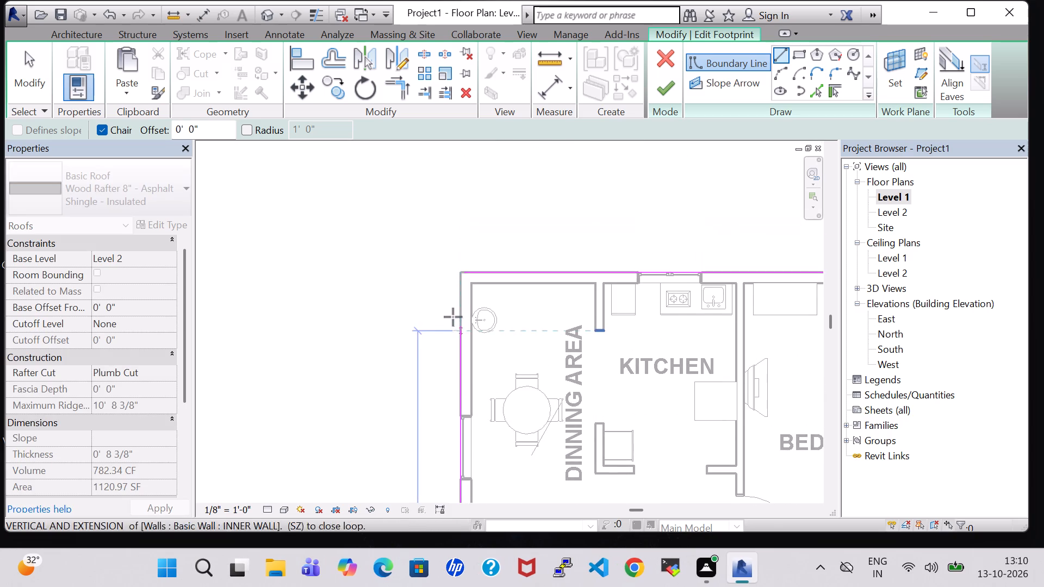
scroll(454, 296, up, 6)
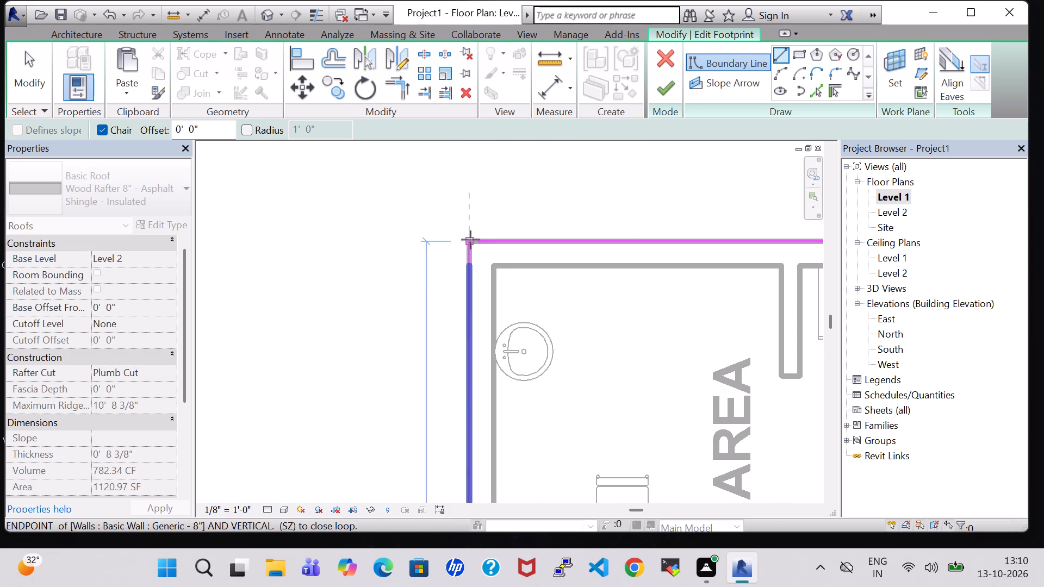
click(469, 240)
click(488, 240)
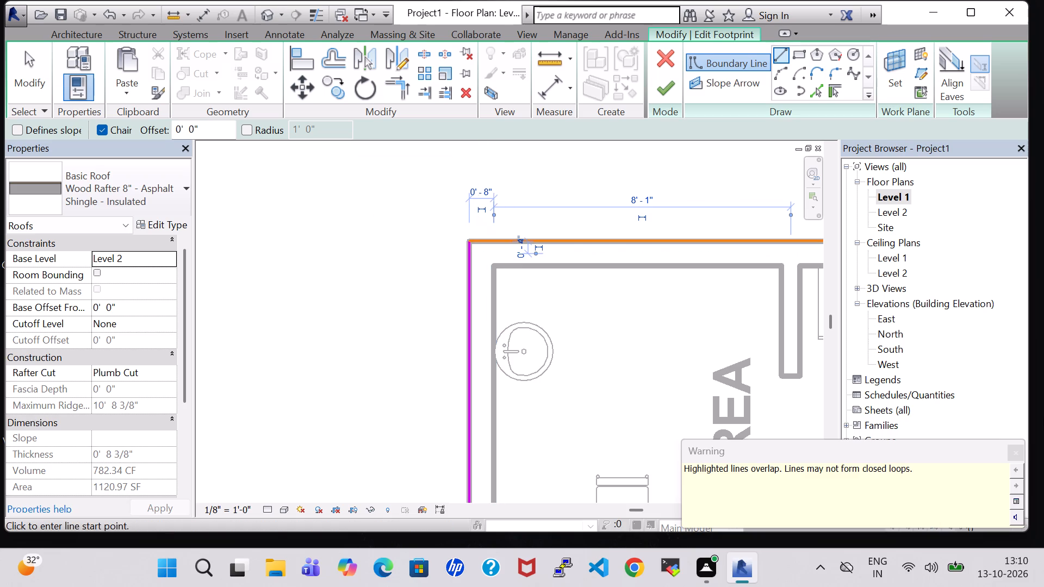
click(1018, 454)
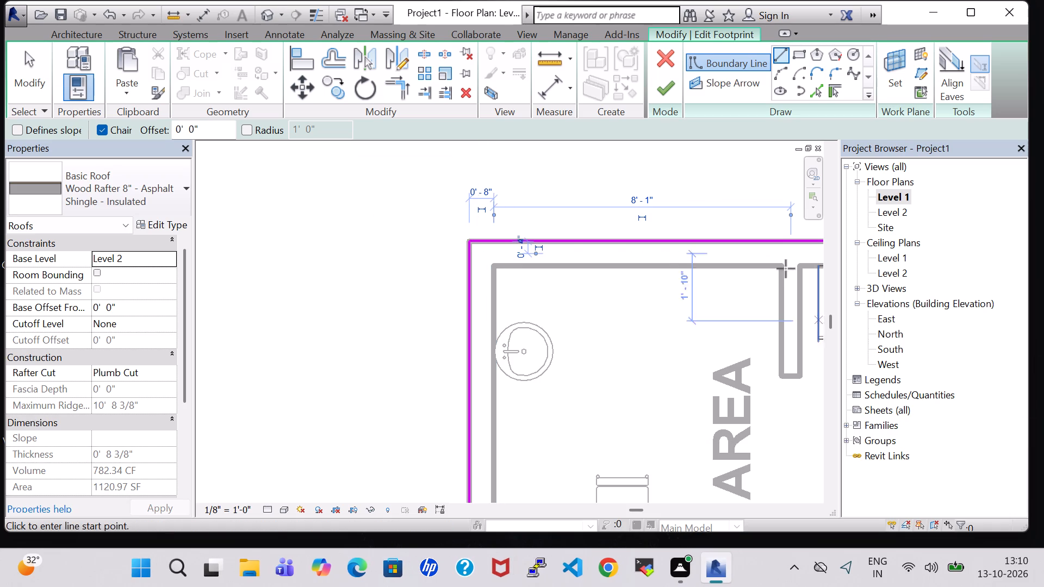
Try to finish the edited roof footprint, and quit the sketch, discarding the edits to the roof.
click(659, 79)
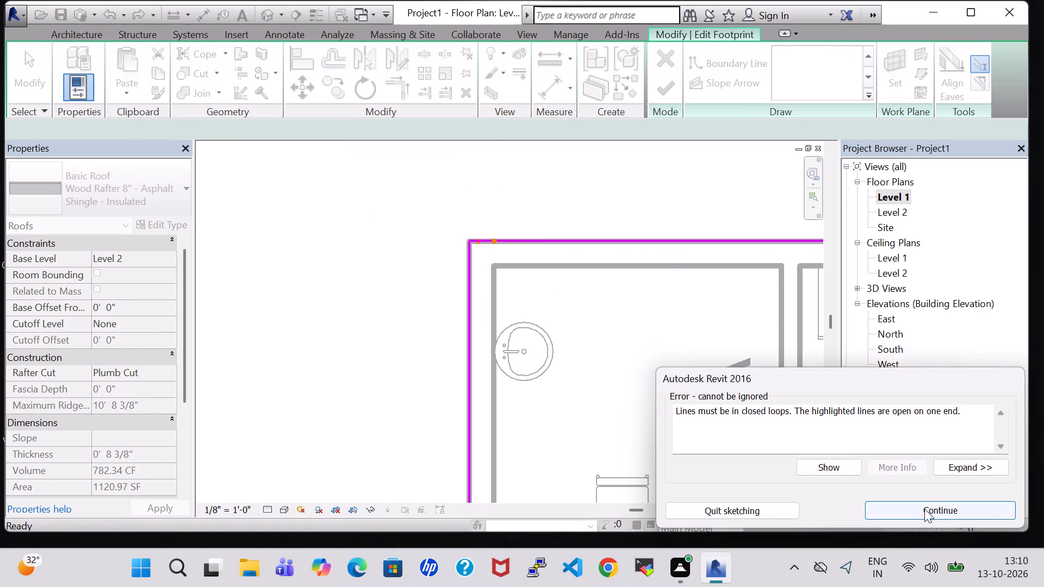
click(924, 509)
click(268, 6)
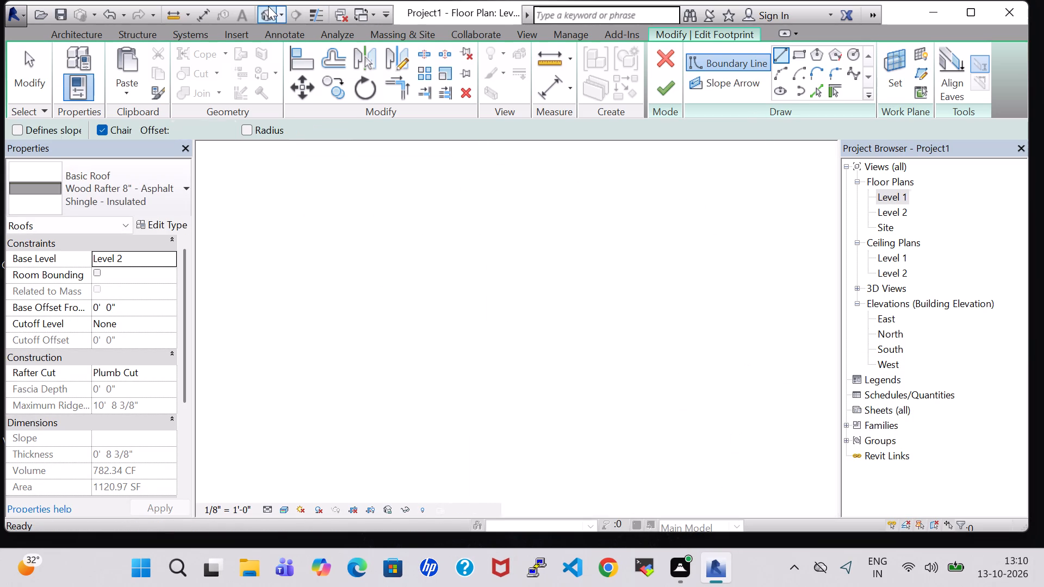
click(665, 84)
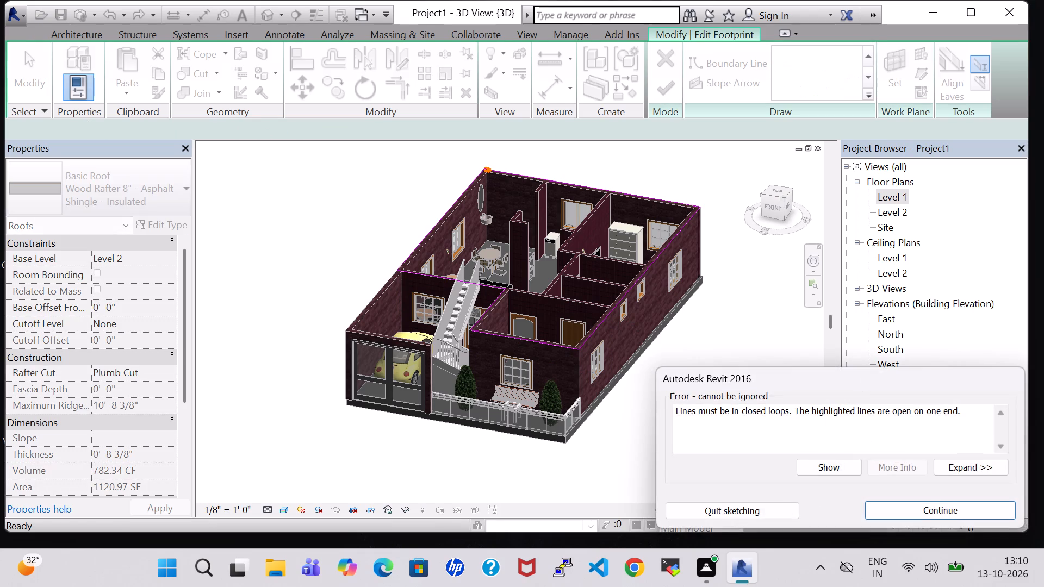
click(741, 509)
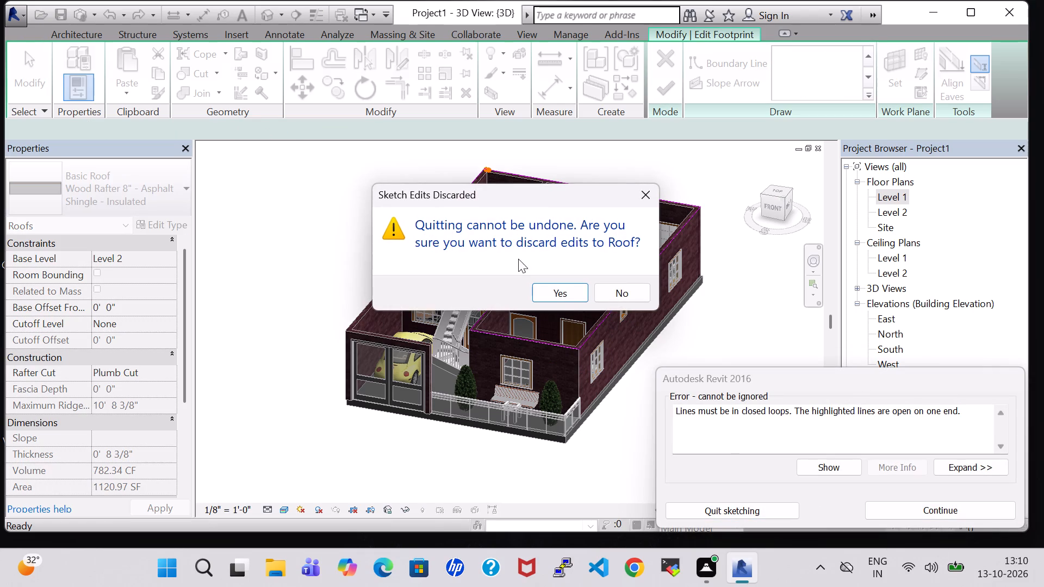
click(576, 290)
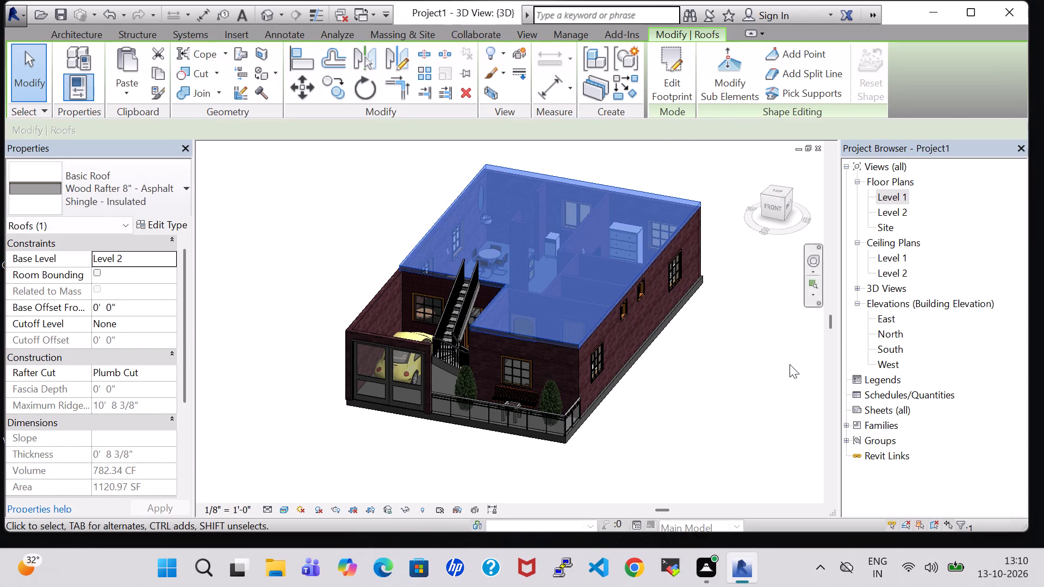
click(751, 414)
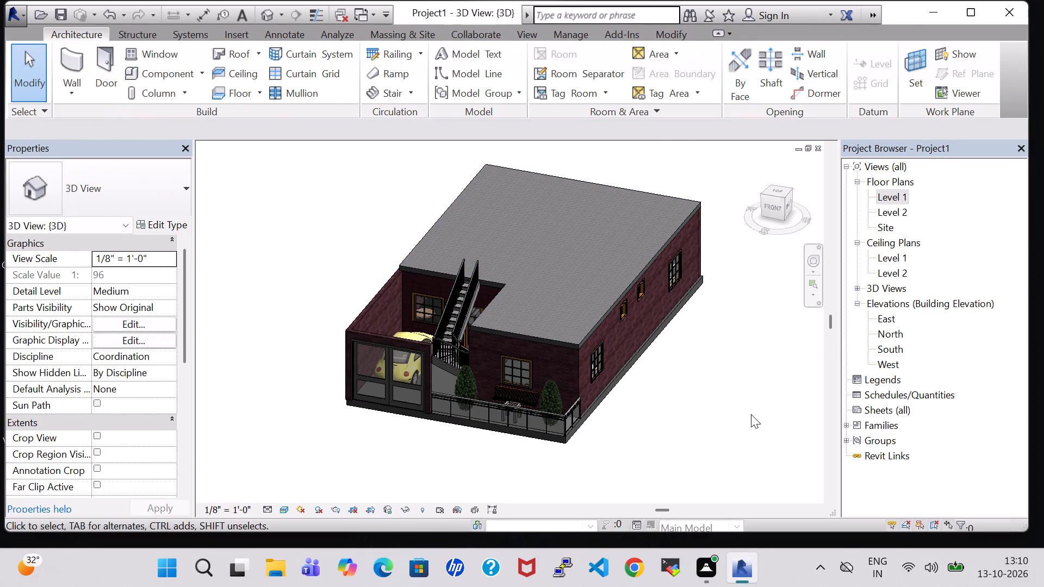
Examine the house layout in the Level 1 floor plan and the roof from several angles in the 3D view.
double_click(886, 193)
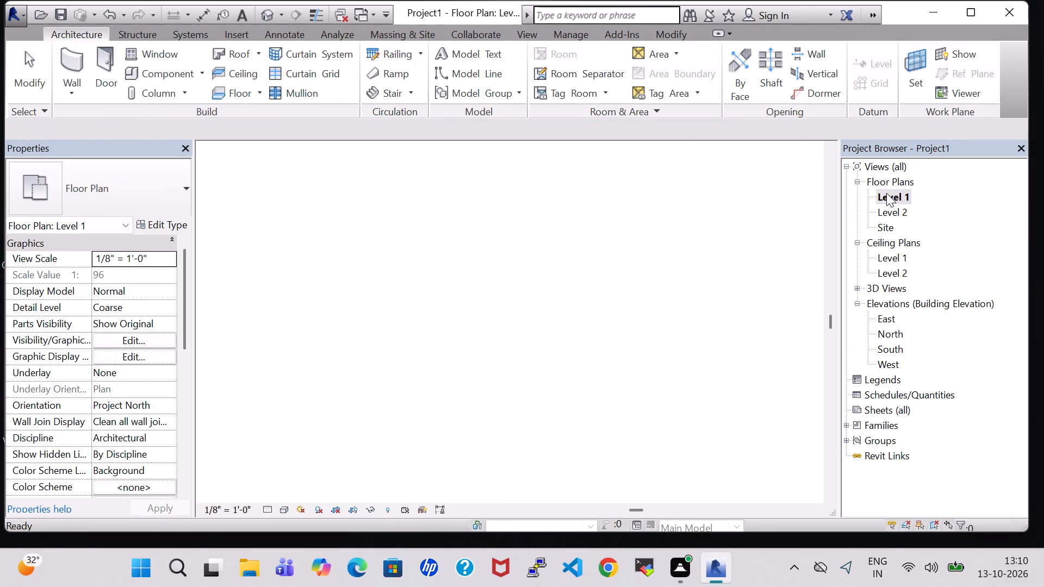
scroll(691, 329, down, 2)
shift+middle_drag(691, 329, 688, 299)
shift+middle_drag(358, 339, 335, 339)
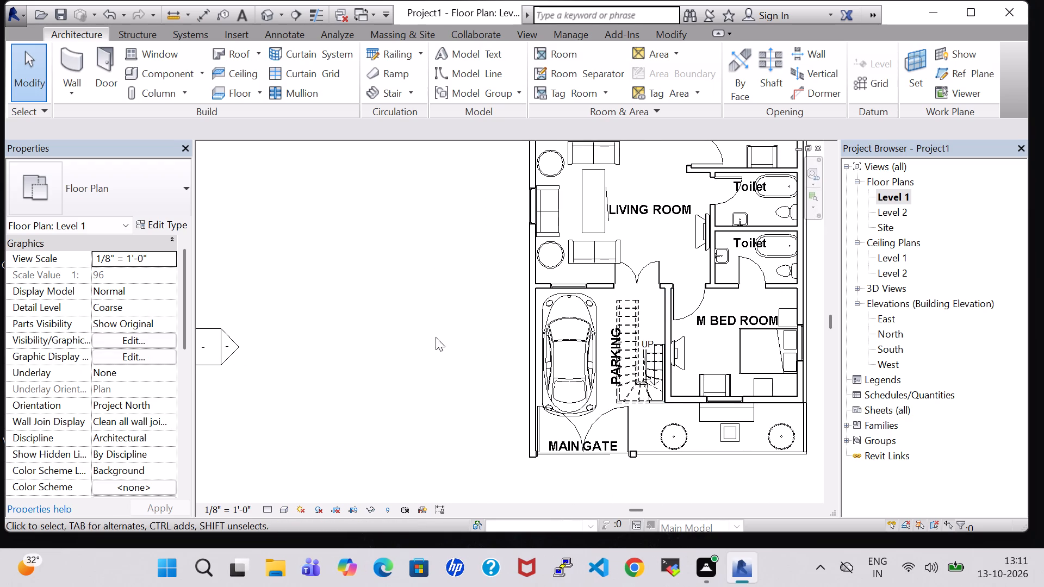
middle_drag(470, 280, 300, 329)
scroll(300, 329, down, 2)
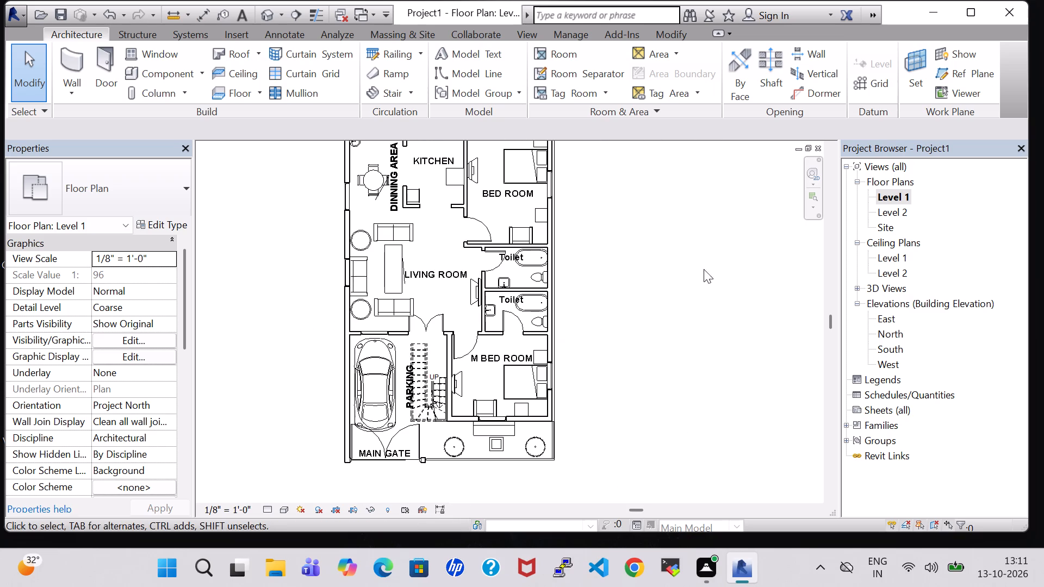
middle_drag(622, 242, 673, 290)
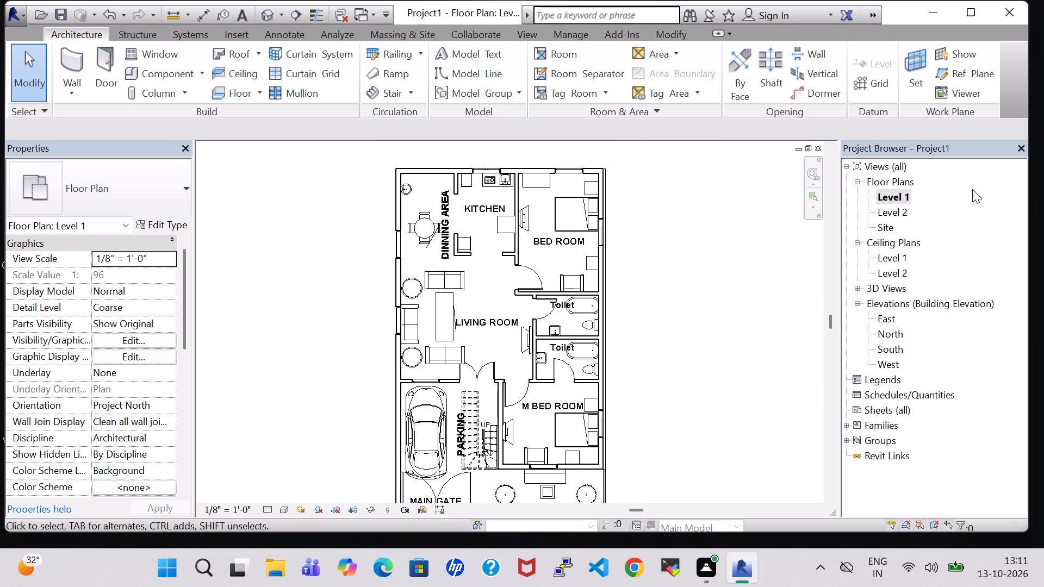
click(264, 11)
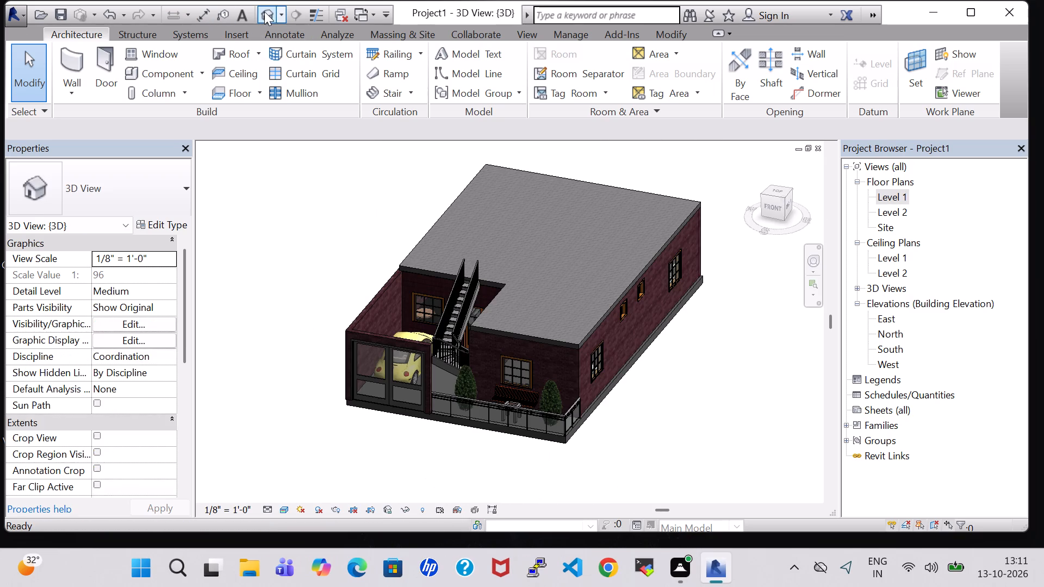
shift+middle_drag(631, 400, 680, 395)
shift+scroll(631, 400, down, 1)
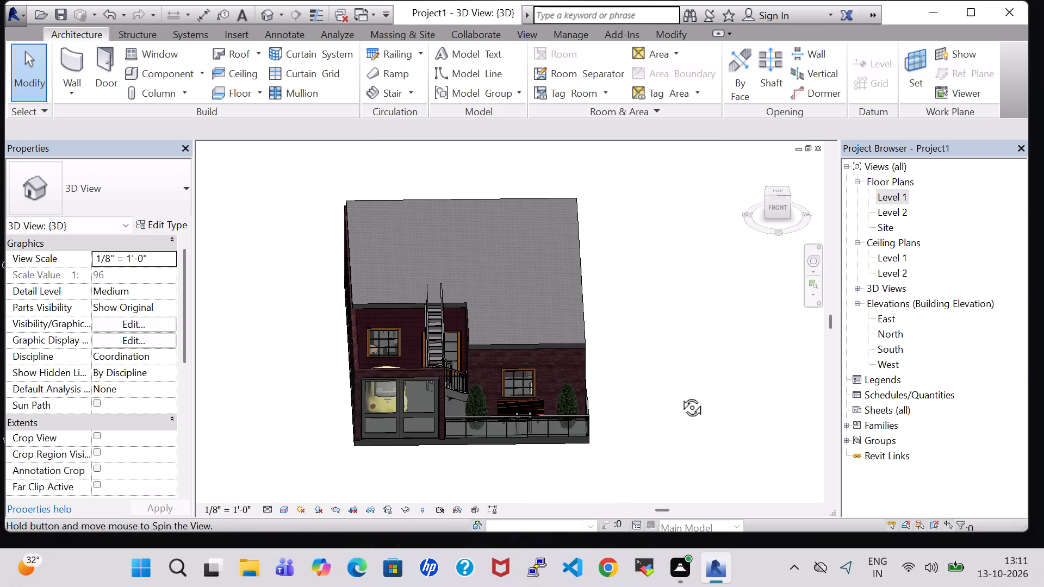
shift+middle_drag(680, 395, 665, 340)
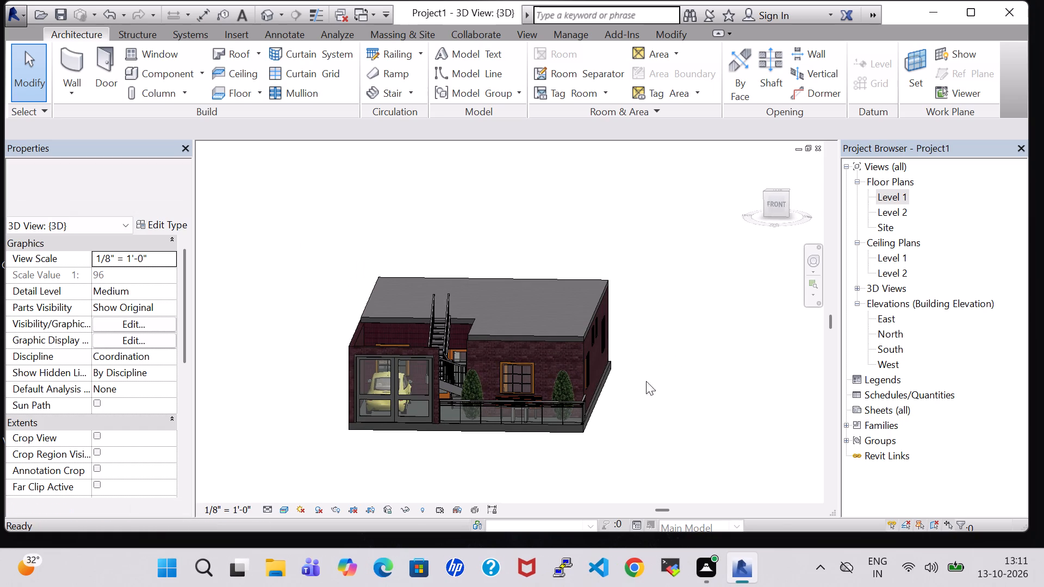
shift+middle_drag(642, 390, 647, 371)
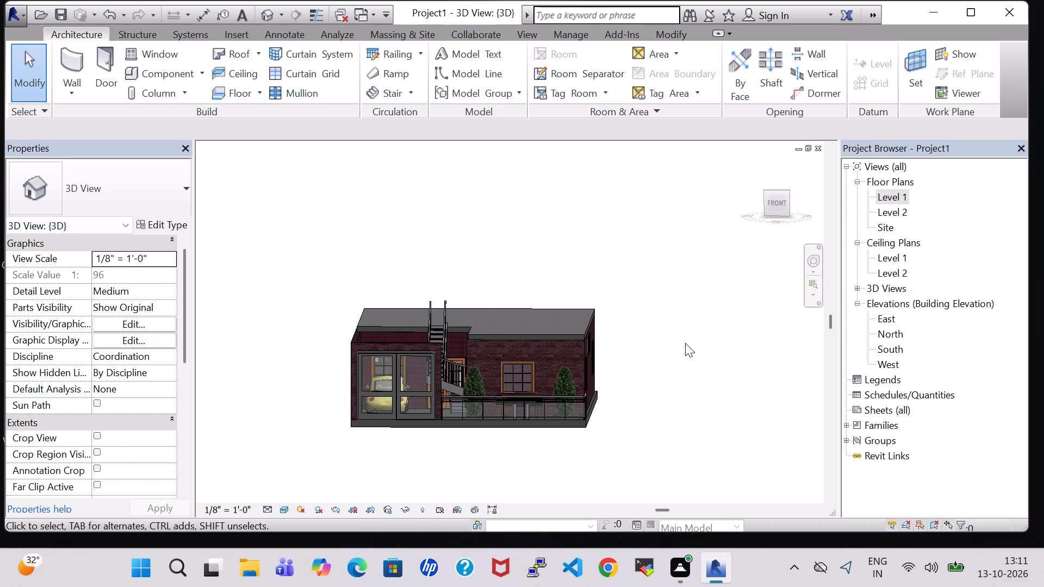
shift+middle_drag(685, 346, 699, 336)
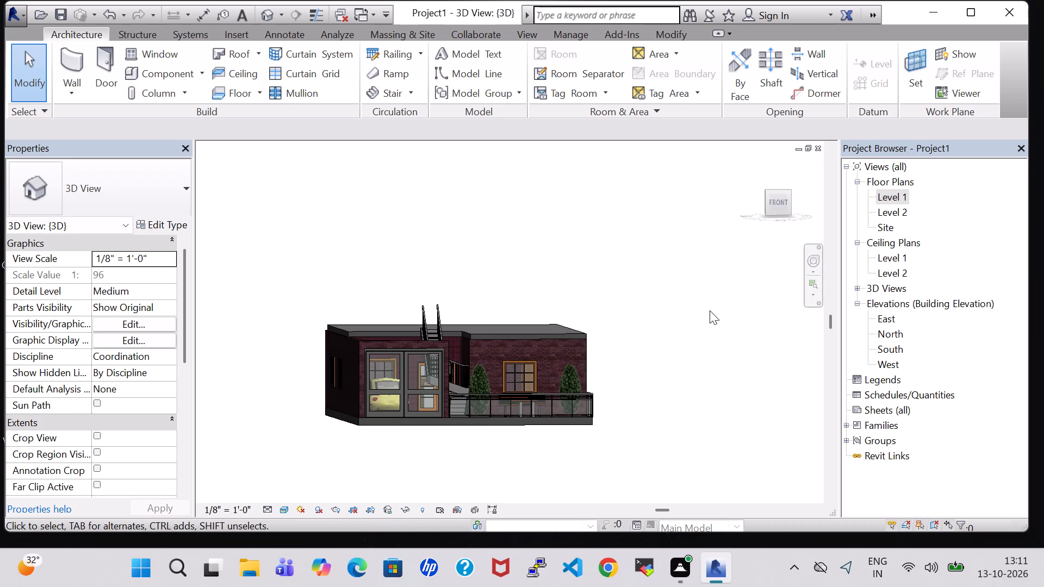
shift+middle_drag(710, 310, 676, 326)
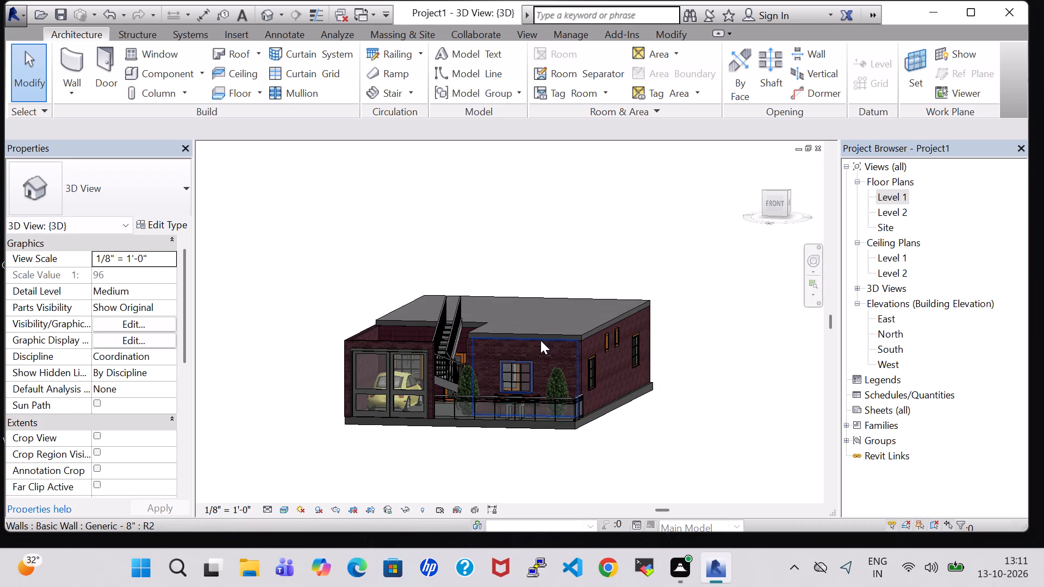
Delete the main house's Wood Rafter 8" roof in the 3D view.
click(548, 333)
key(Delete)
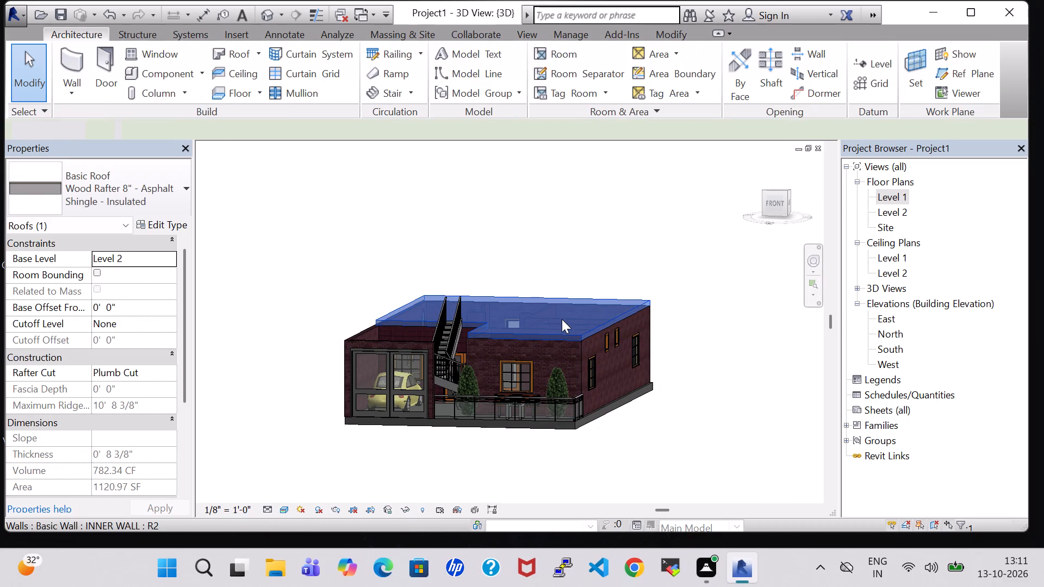
click(658, 394)
shift+middle_drag(652, 391, 666, 395)
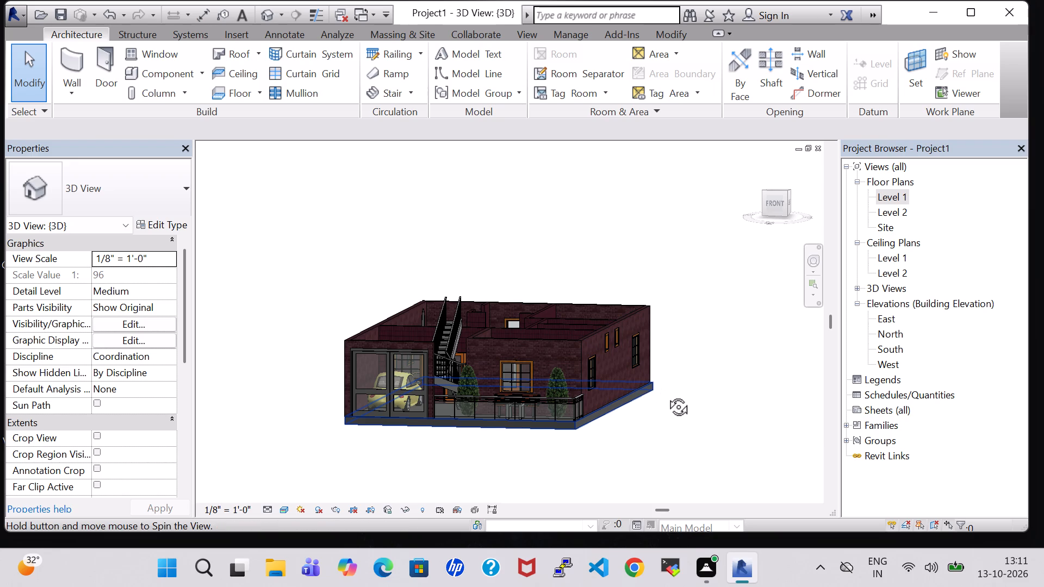
shift+middle_drag(666, 395, 676, 396)
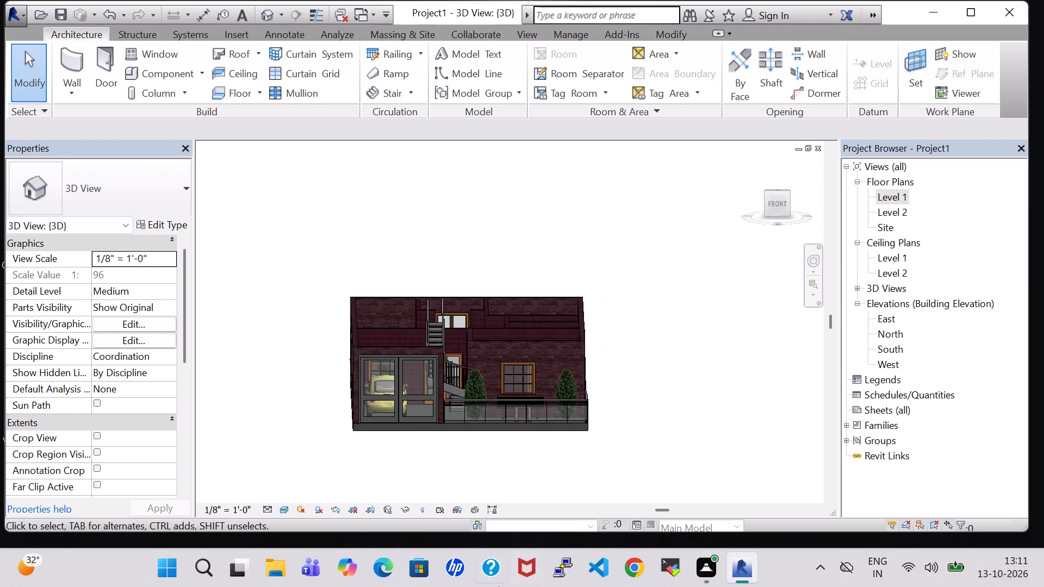
Save the project under the new name Project35 in the work folder on the Desktop.
click(24, 11)
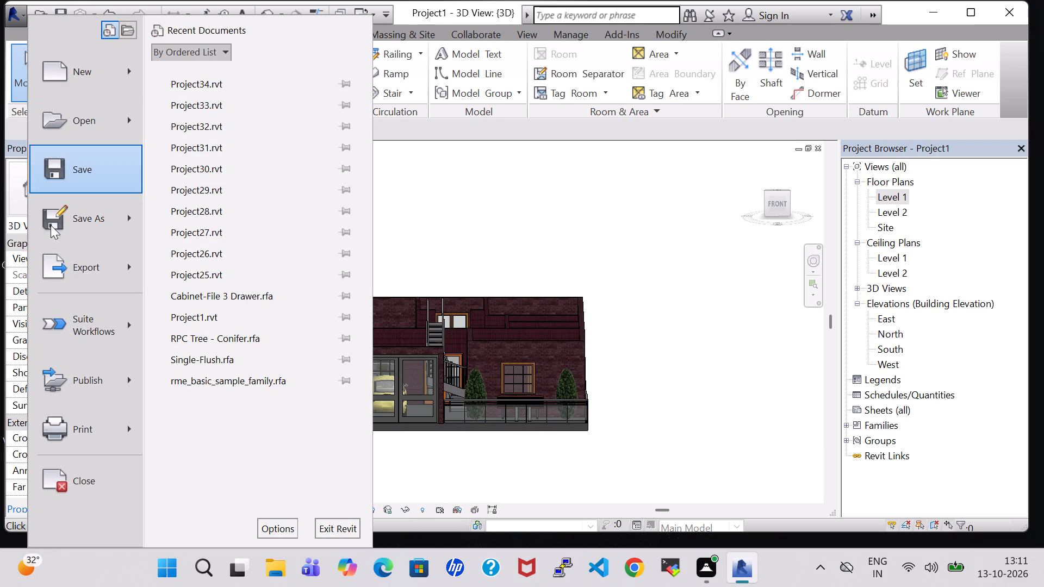
click(172, 108)
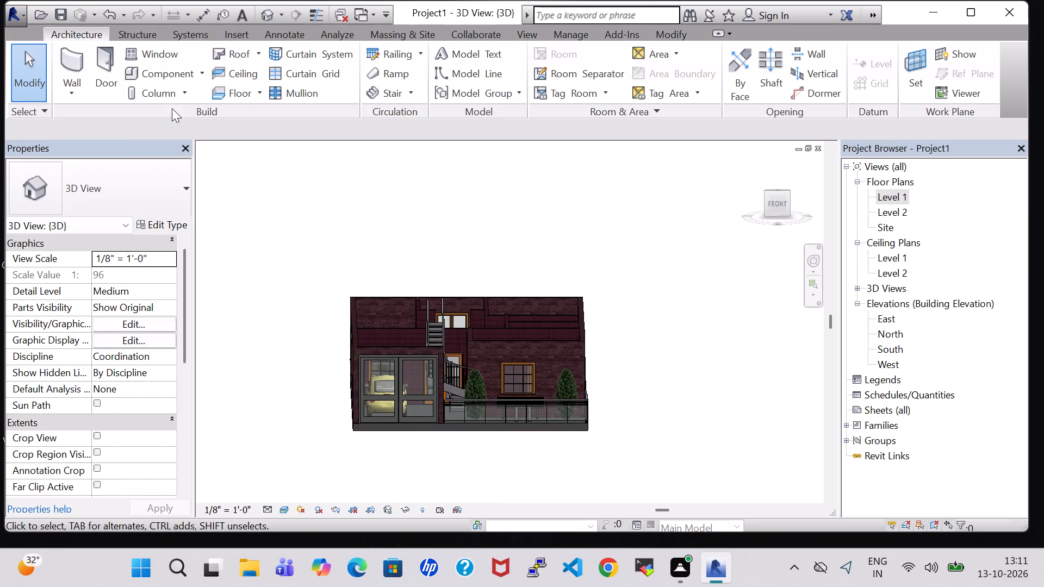
scroll(217, 251, down, 1)
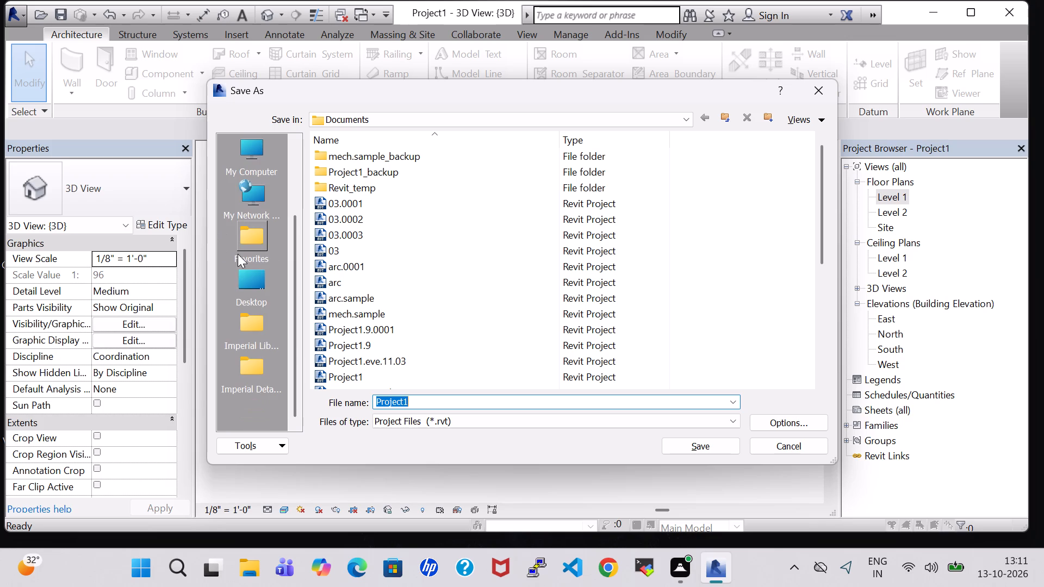
double_click(265, 276)
scroll(347, 268, down, 3)
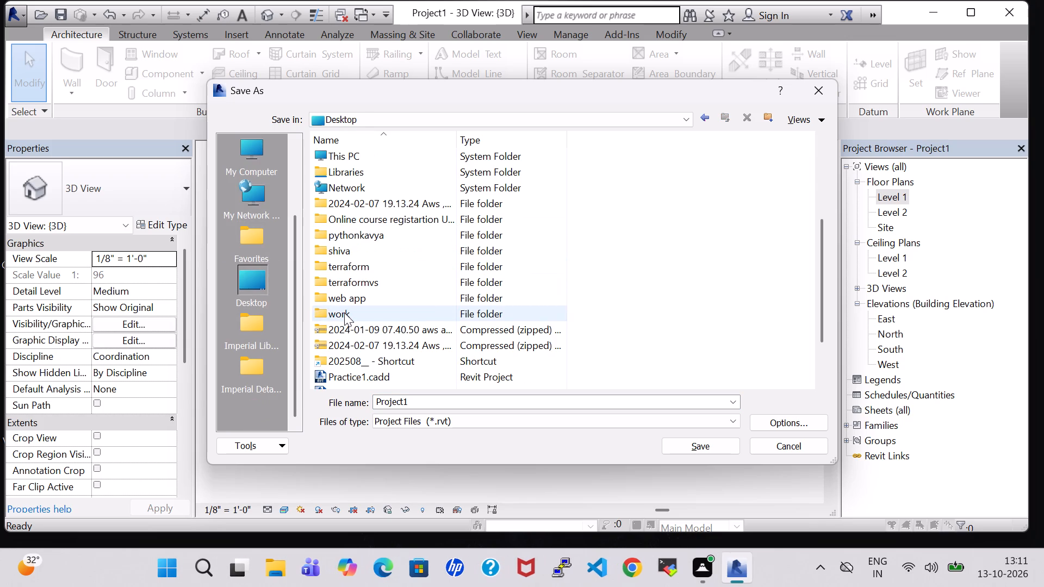
double_click(344, 313)
click(437, 394)
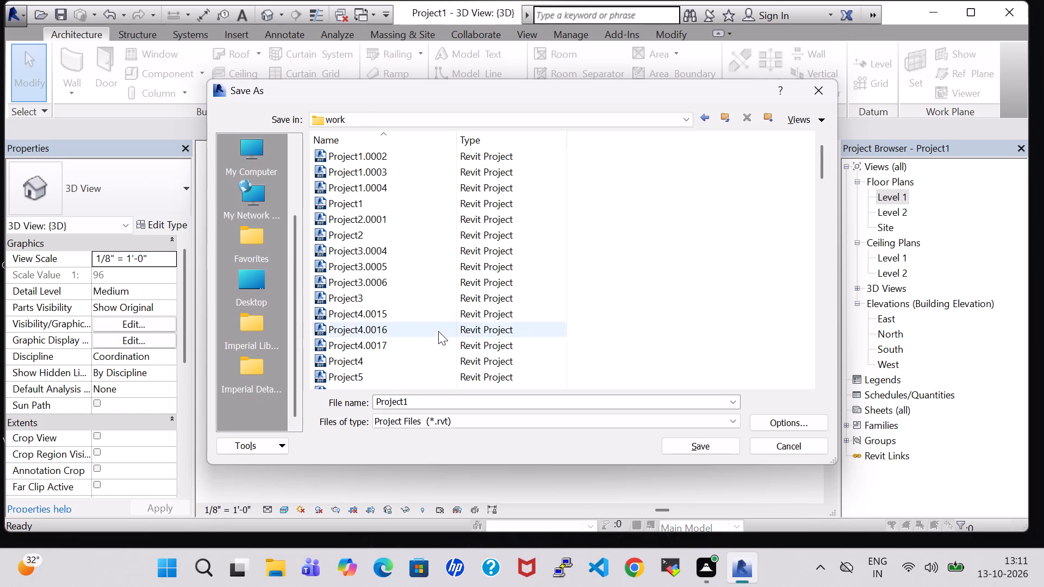
scroll(438, 331, down, 20)
scroll(438, 331, down, 20)
scroll(438, 331, down, 4)
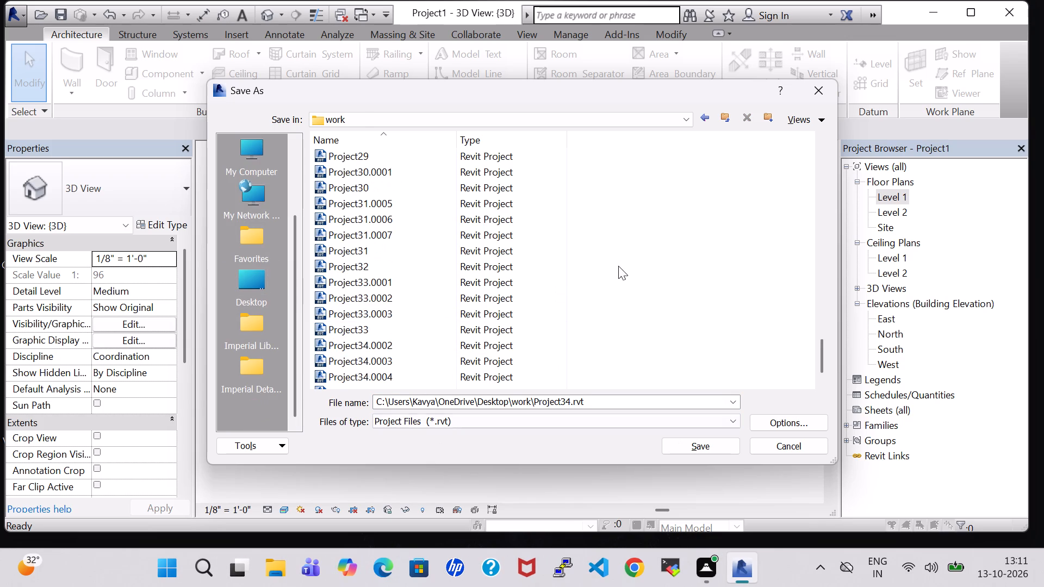
scroll(618, 266, down, 10)
click(621, 402)
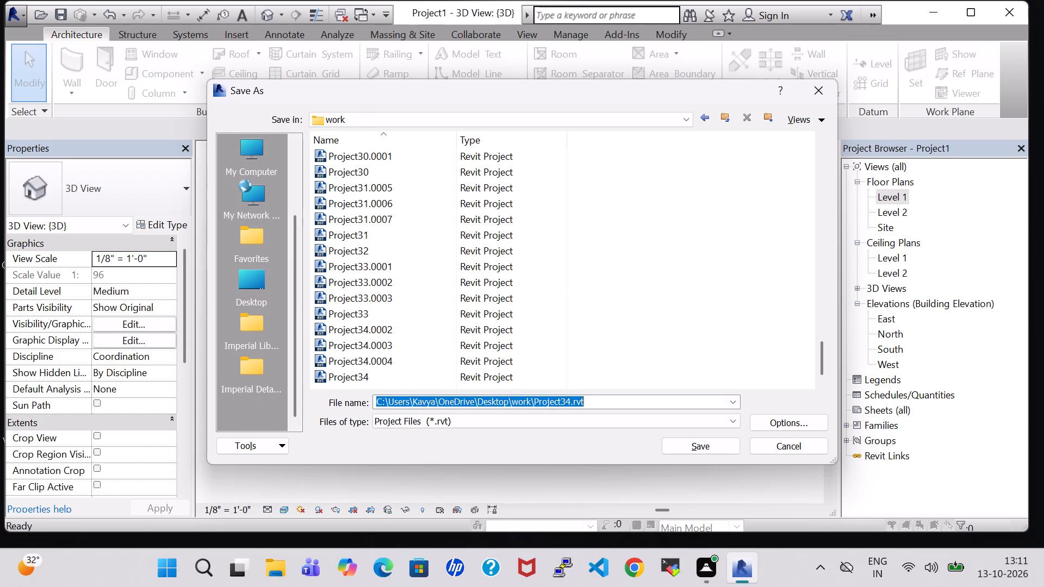
key(BackSpace)
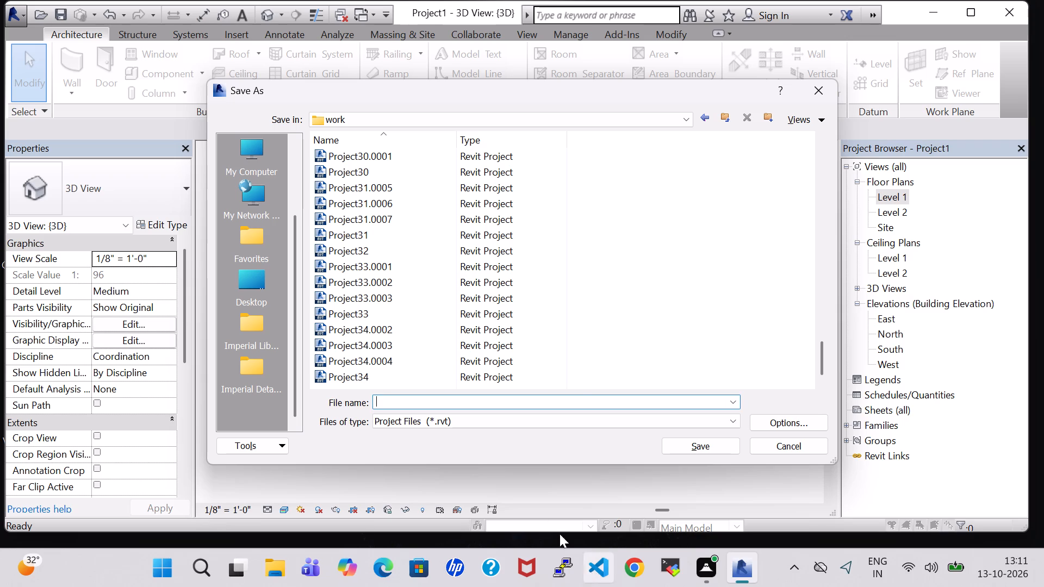
click(342, 378)
click(438, 400)
click(438, 400)
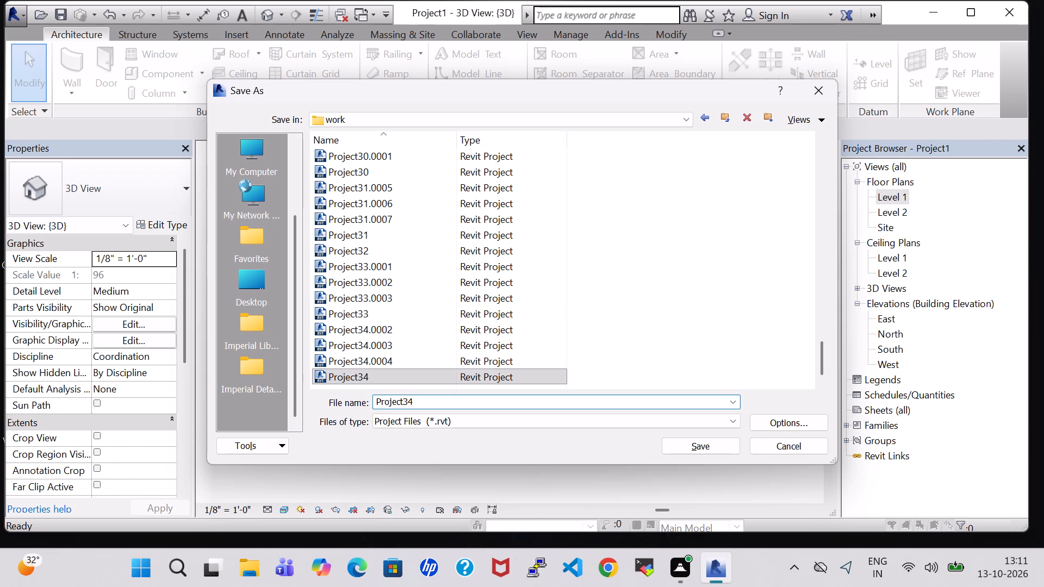
key(BackSpace)
key(5)
scroll(537, 226, down, 3)
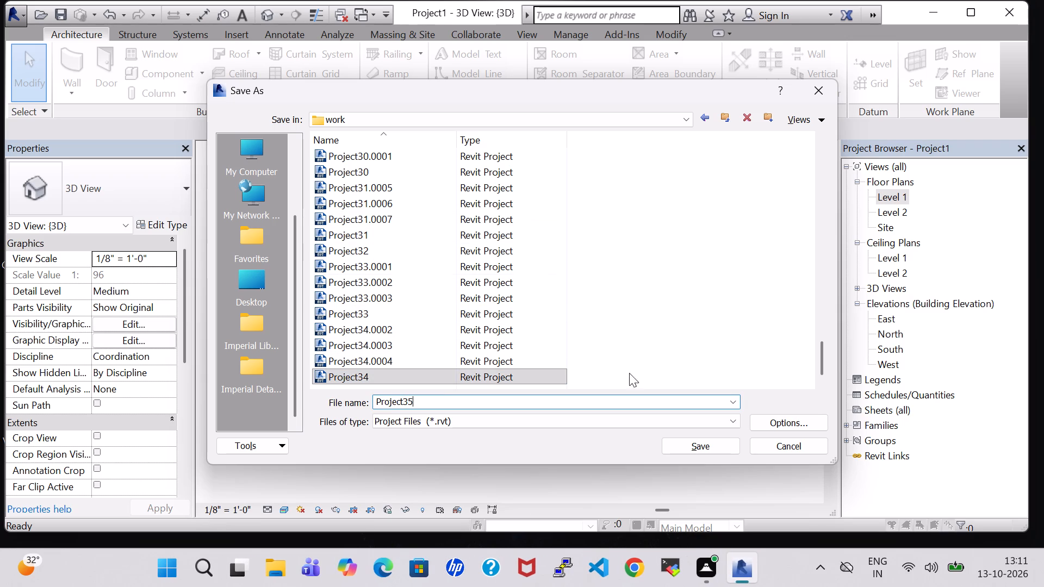
click(683, 441)
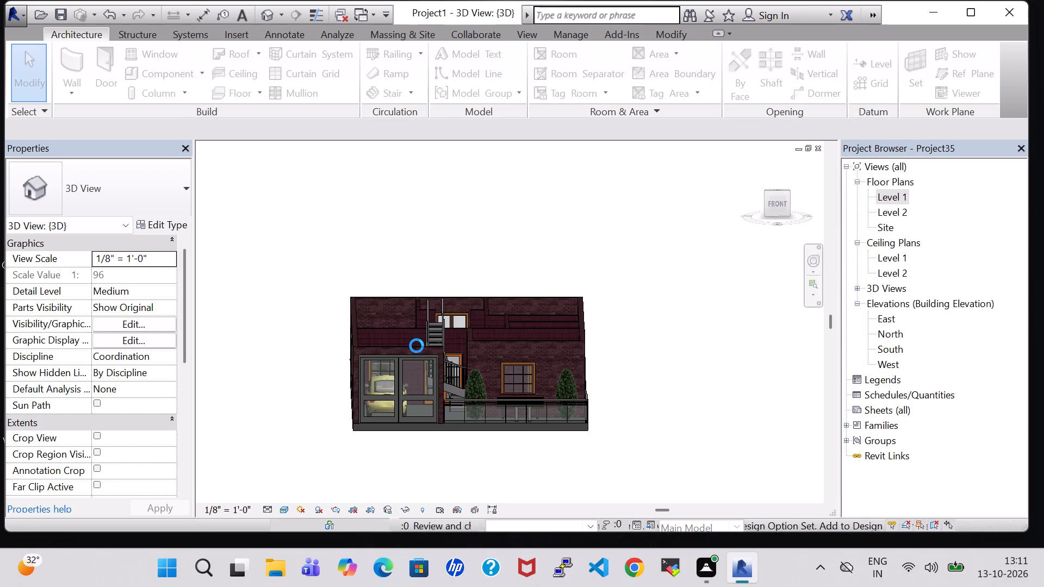
Save the Project35 file again with the house shown closer up in the 3D view.
scroll(417, 346, up, 2)
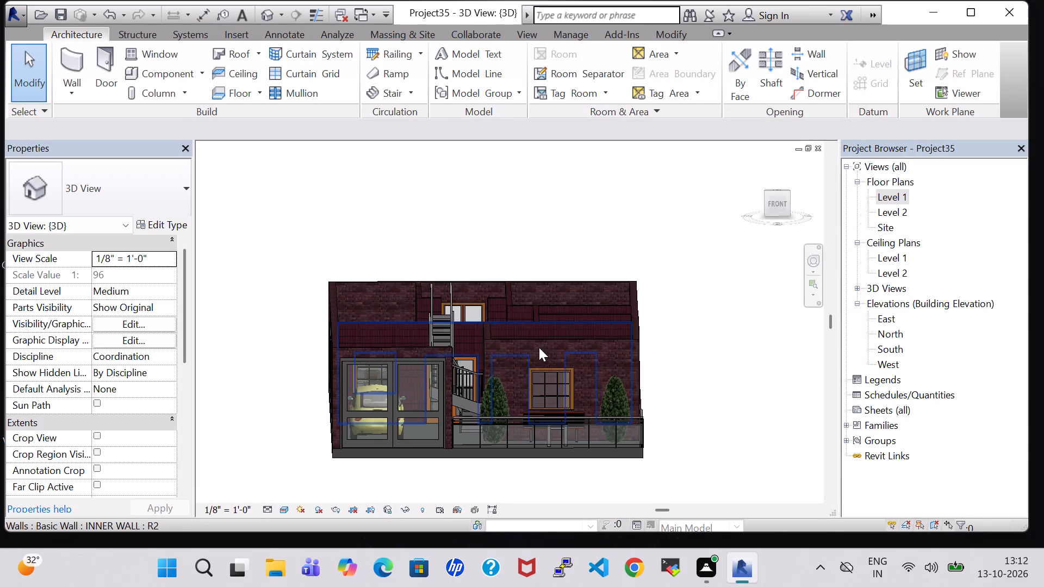
middle_drag(539, 347, 533, 227)
middle_drag(533, 227, 533, 297)
scroll(535, 297, up, 1)
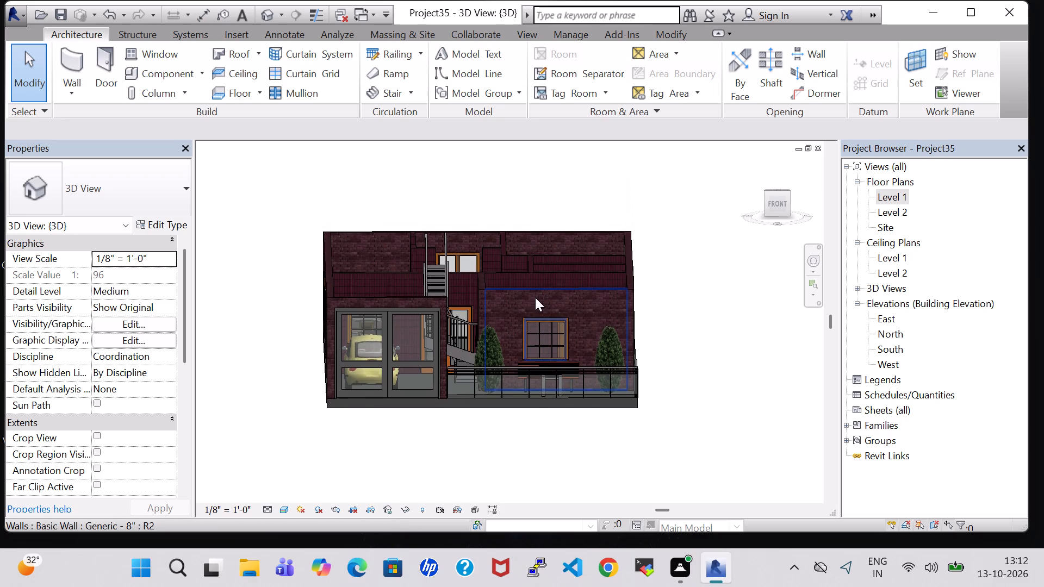
click(17, 17)
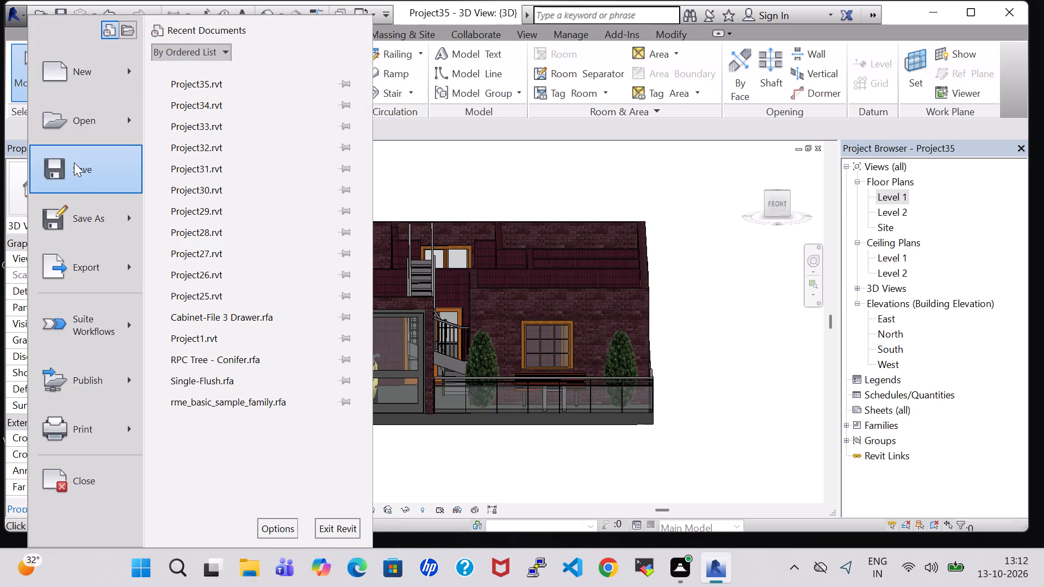
click(79, 174)
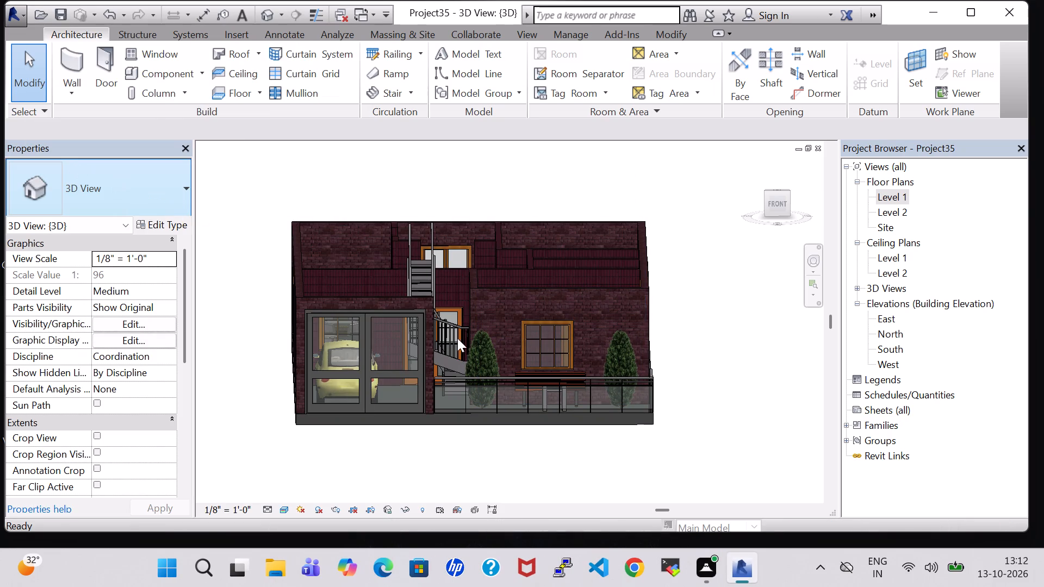
Export the model as an IFC 2x3 file named Project35 in the work folder.
click(11, 9)
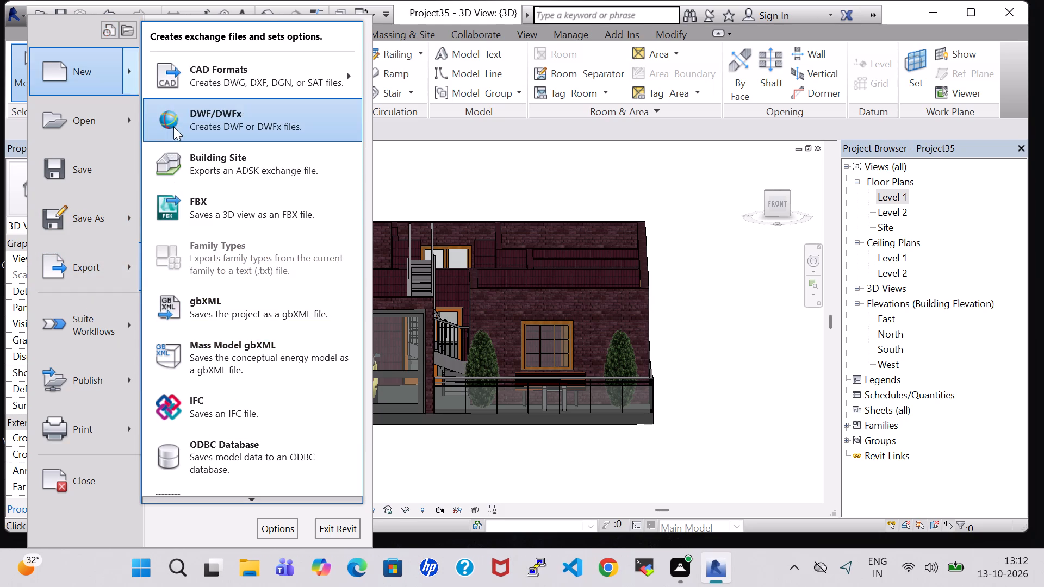
click(211, 409)
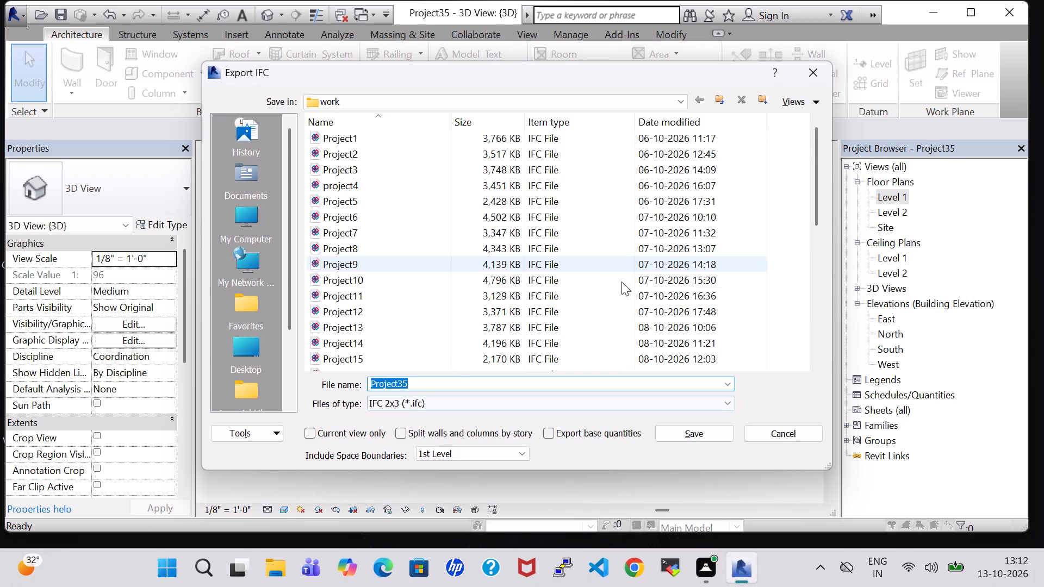
scroll(694, 311, down, 1)
click(726, 433)
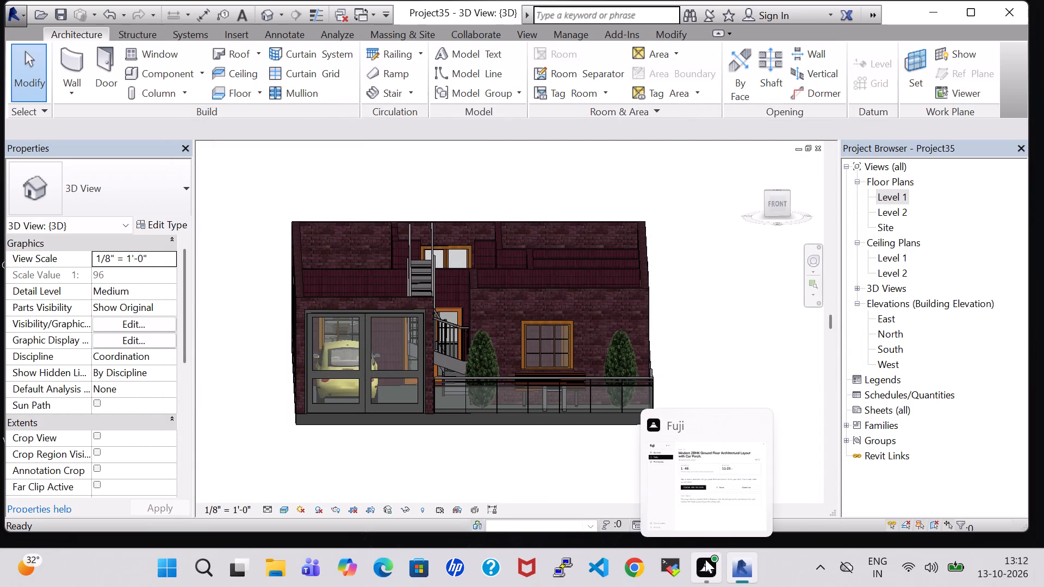
click(693, 372)
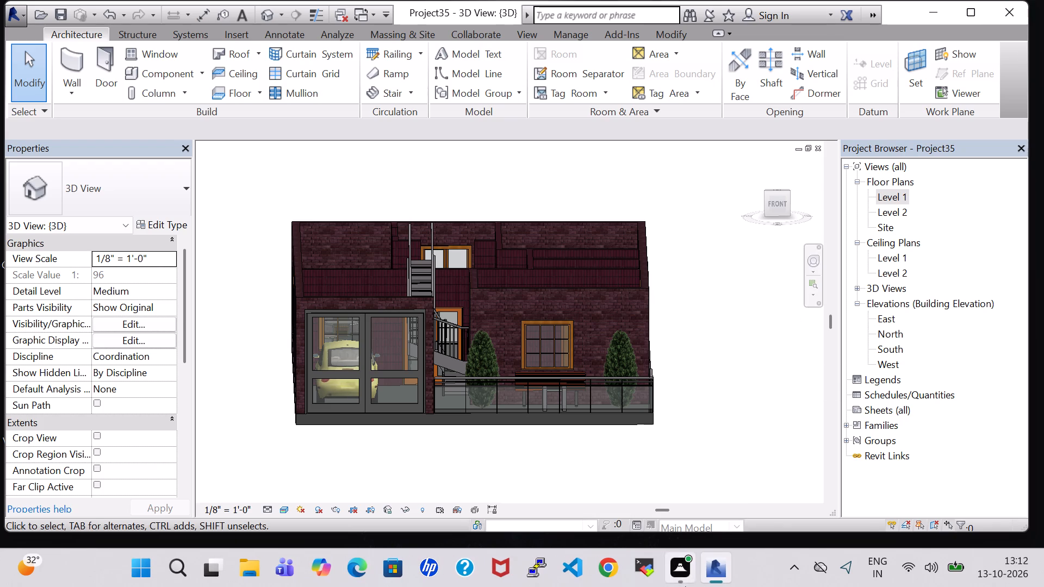